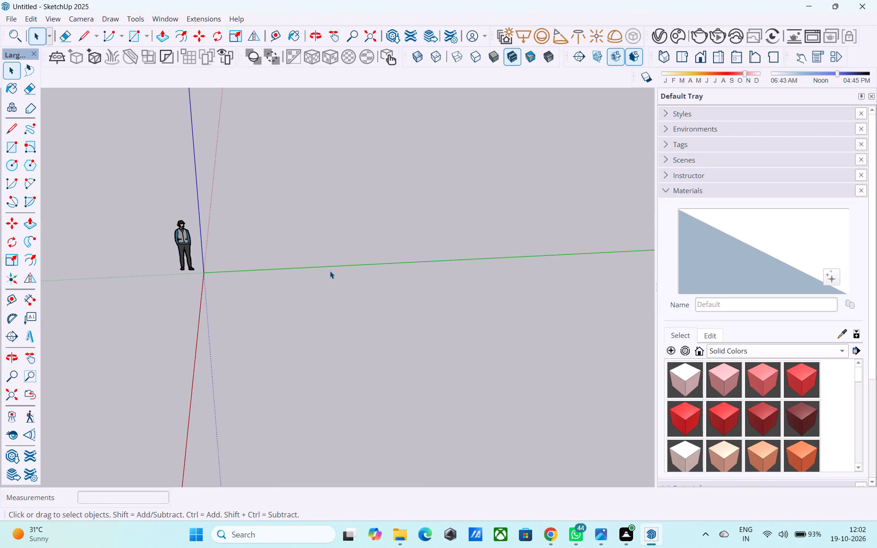
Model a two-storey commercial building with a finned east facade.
Draw a 40' by 60' rectangle on the ground plane near the origin.
middle_drag(301, 329, 301, 324)
middle_drag(286, 352, 277, 306)
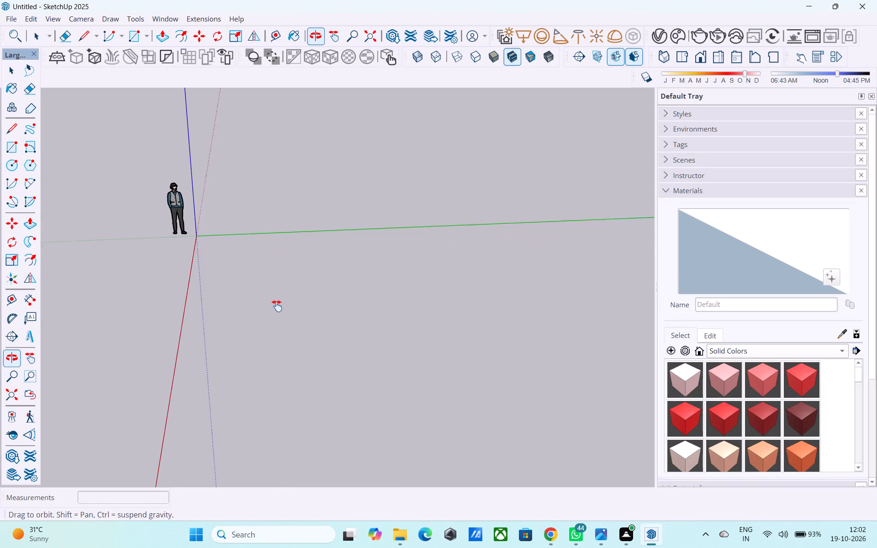
middle_drag(277, 306, 275, 305)
key(r)
click(273, 301)
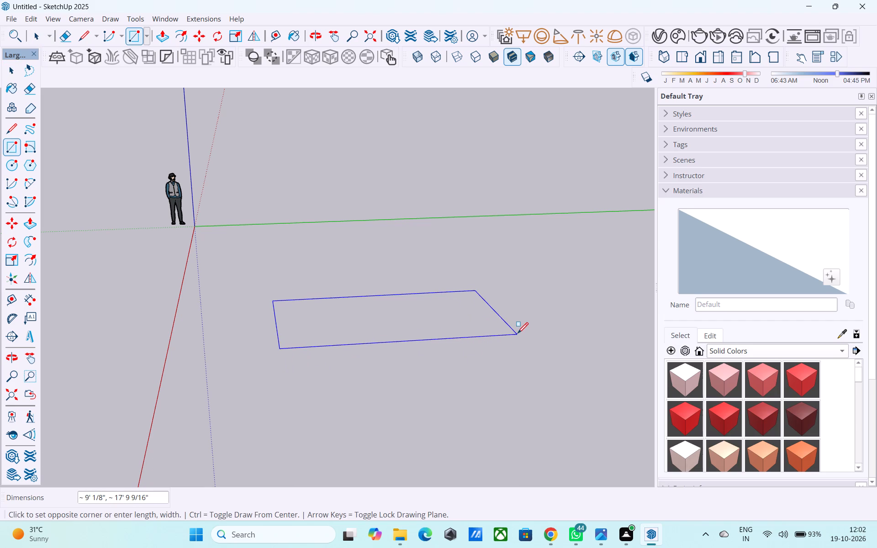
scroll(257, 178, down, 10)
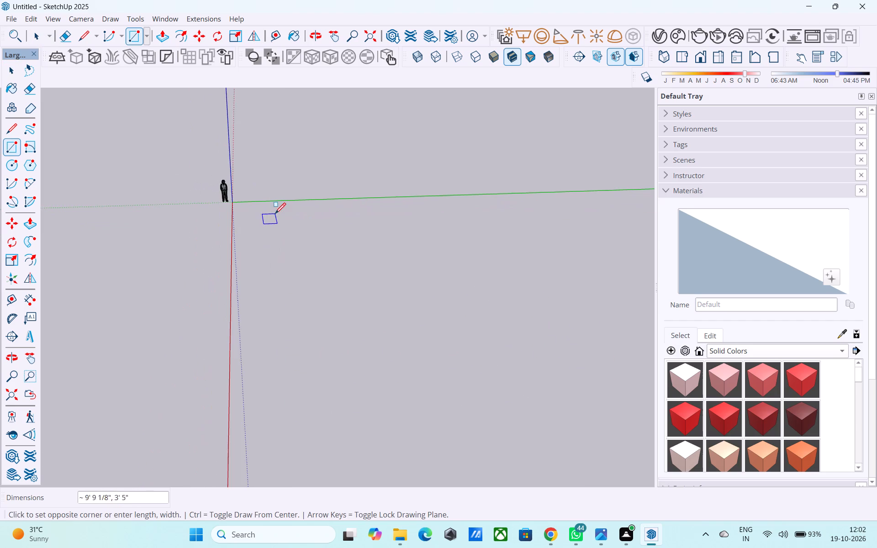
middle_drag(281, 241, 296, 321)
middle_drag(602, 297, 524, 338)
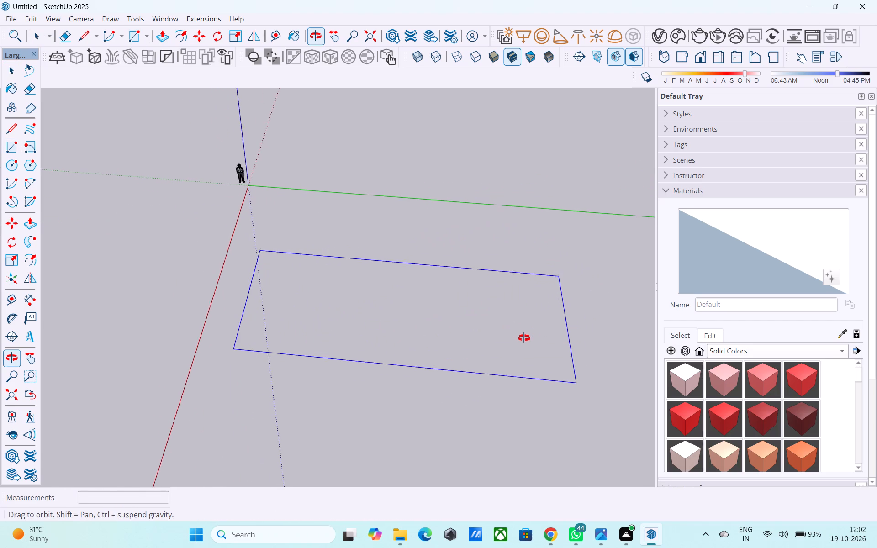
middle_drag(524, 338, 527, 335)
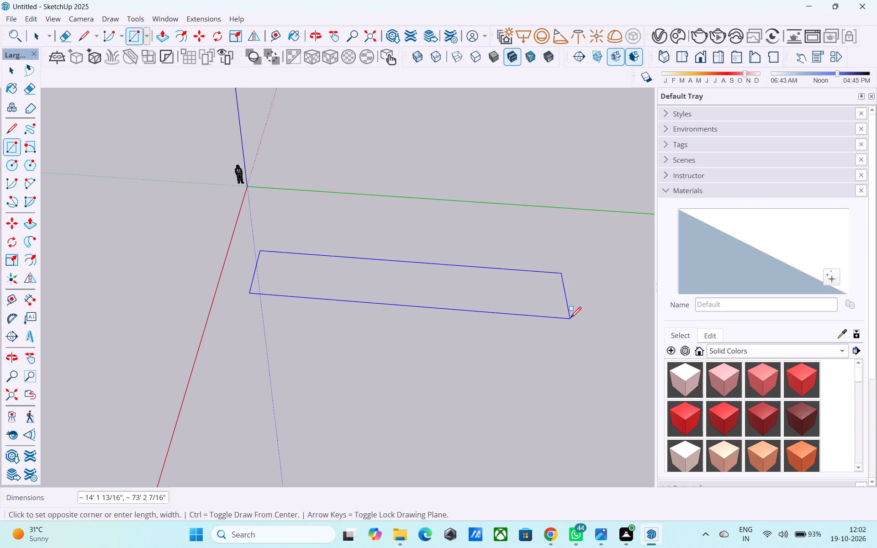
text(40',60')
key(Return)
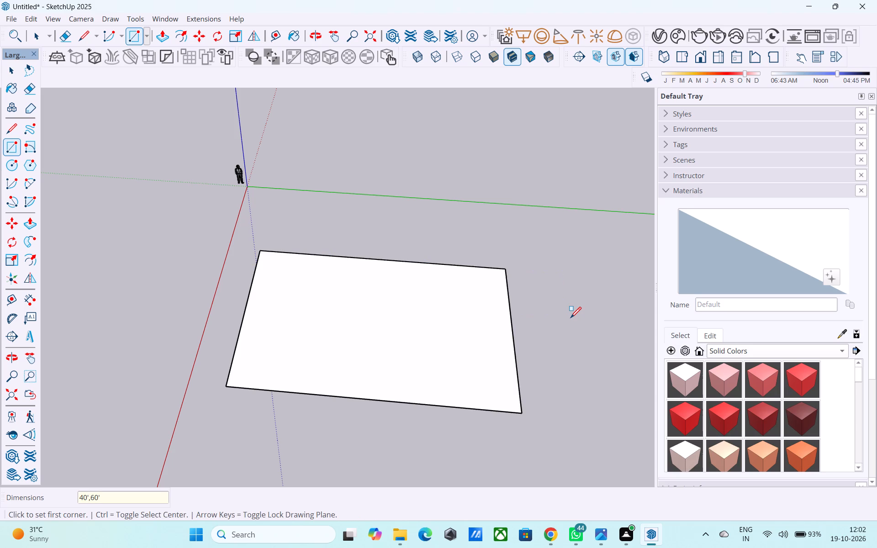
Move the rectangular face freehand away from the origin, outward between the red and green axes, using two successive moves.
scroll(571, 319, down, 3)
scroll(39, 198, down, 4)
scroll(318, 232, down, 4)
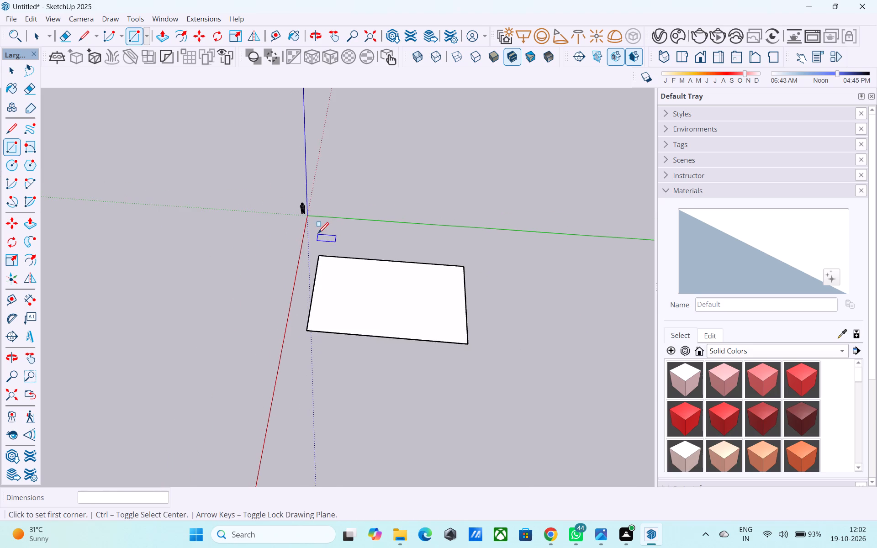
scroll(318, 234, down, 2)
key(space)
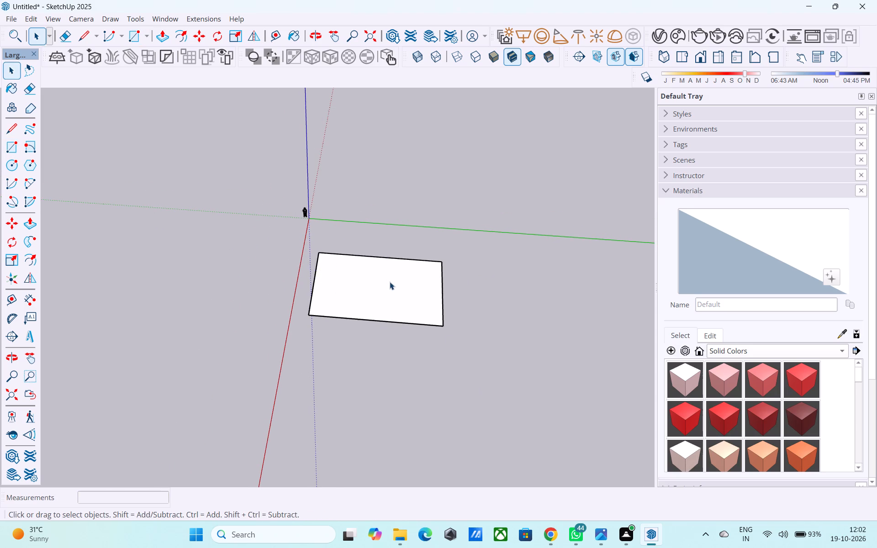
click(390, 281)
key(m)
click(384, 341)
scroll(423, 331, down, 6)
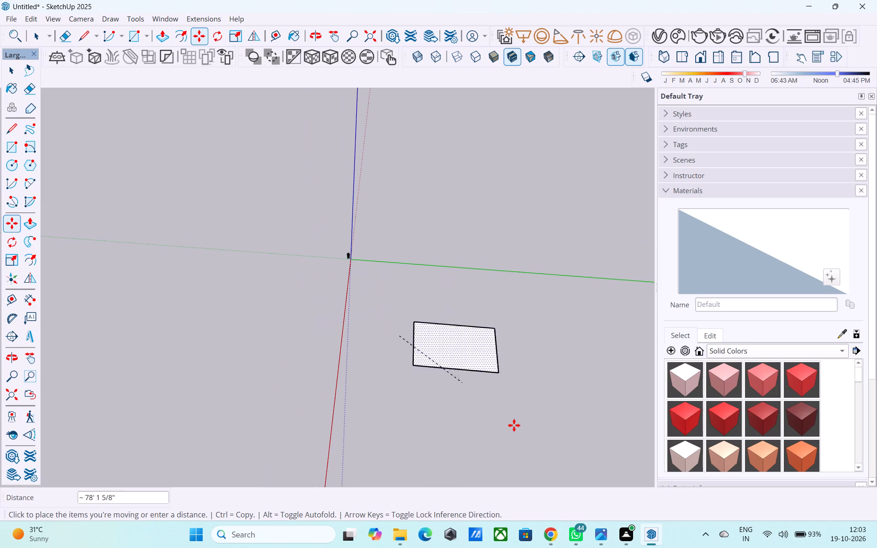
click(518, 422)
shift+middle_drag(513, 412, 253, 287)
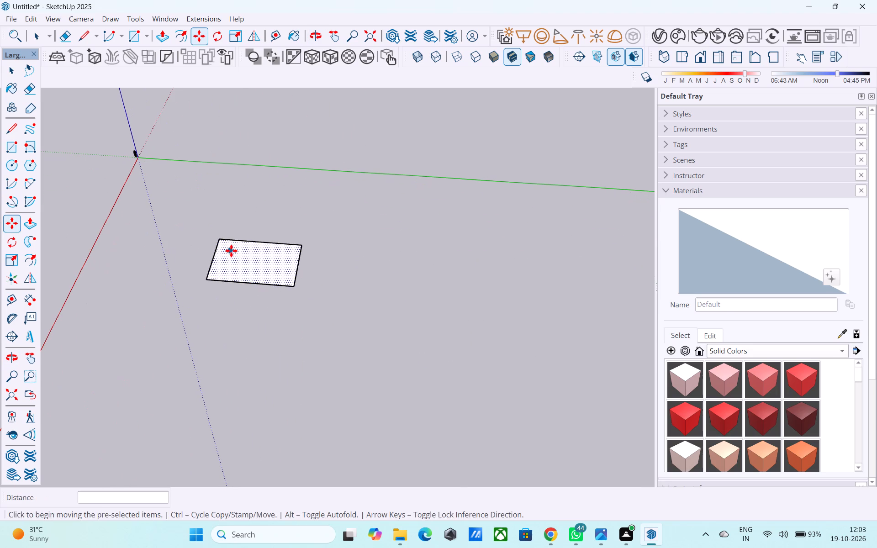
click(231, 251)
click(337, 277)
middle_drag(438, 343, 480, 335)
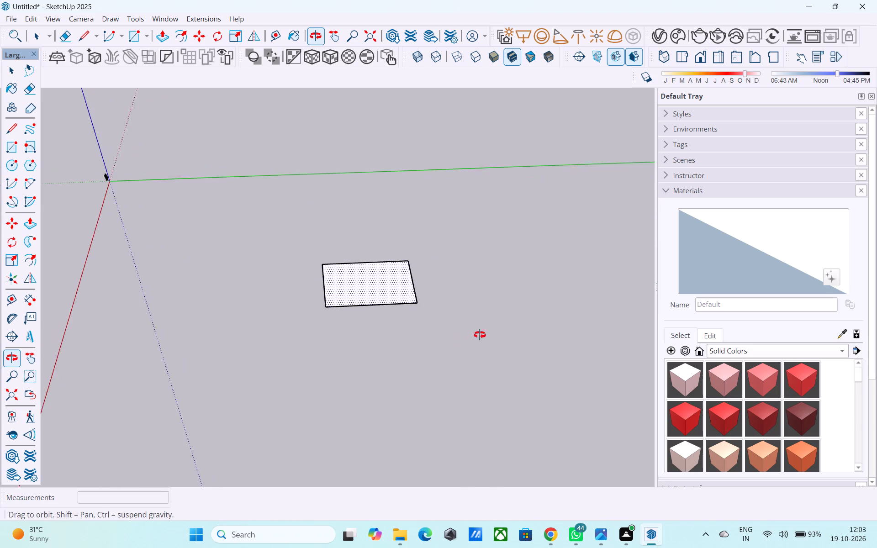
middle_drag(480, 335, 523, 359)
key(space)
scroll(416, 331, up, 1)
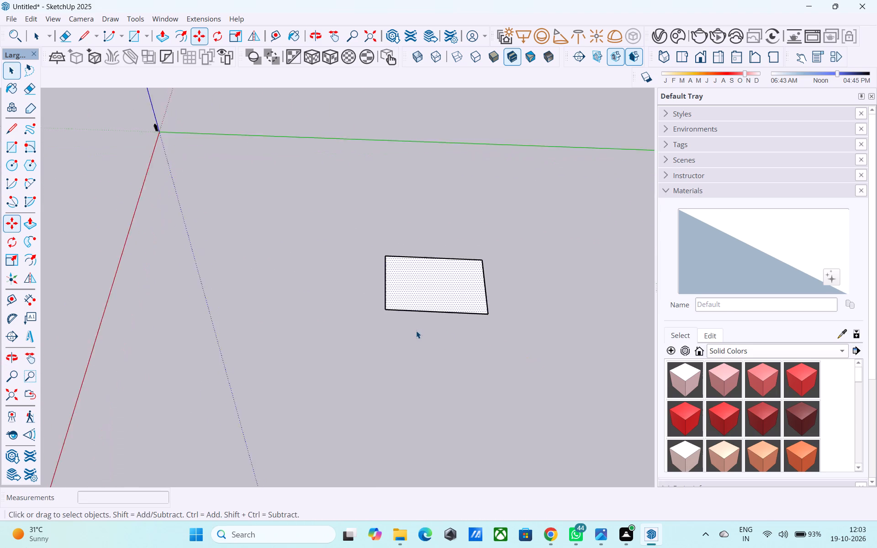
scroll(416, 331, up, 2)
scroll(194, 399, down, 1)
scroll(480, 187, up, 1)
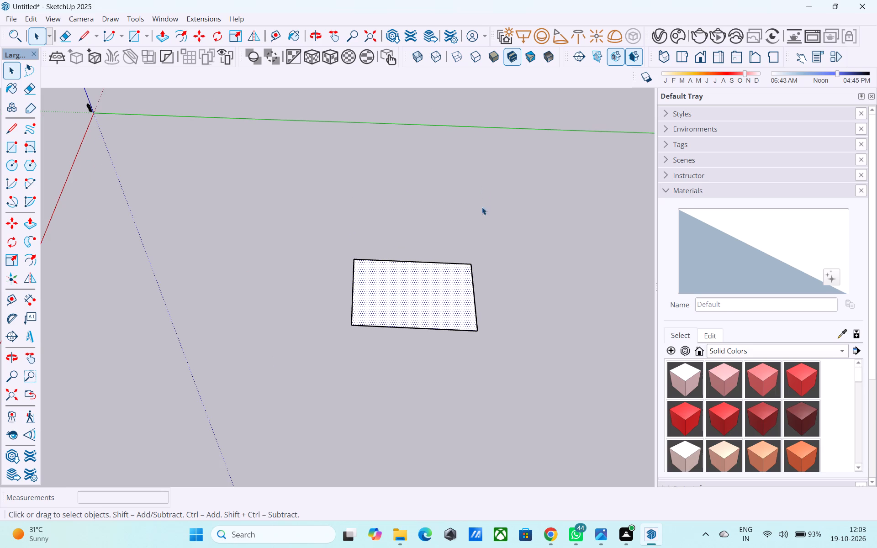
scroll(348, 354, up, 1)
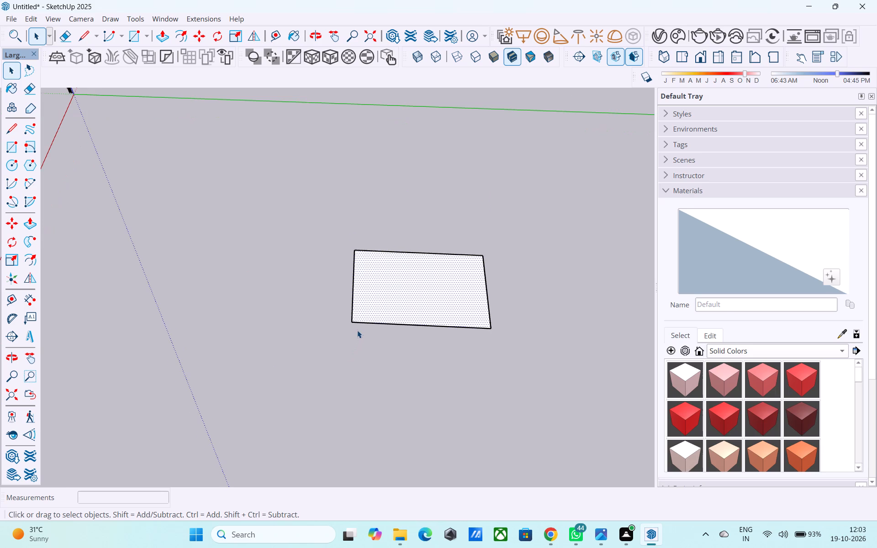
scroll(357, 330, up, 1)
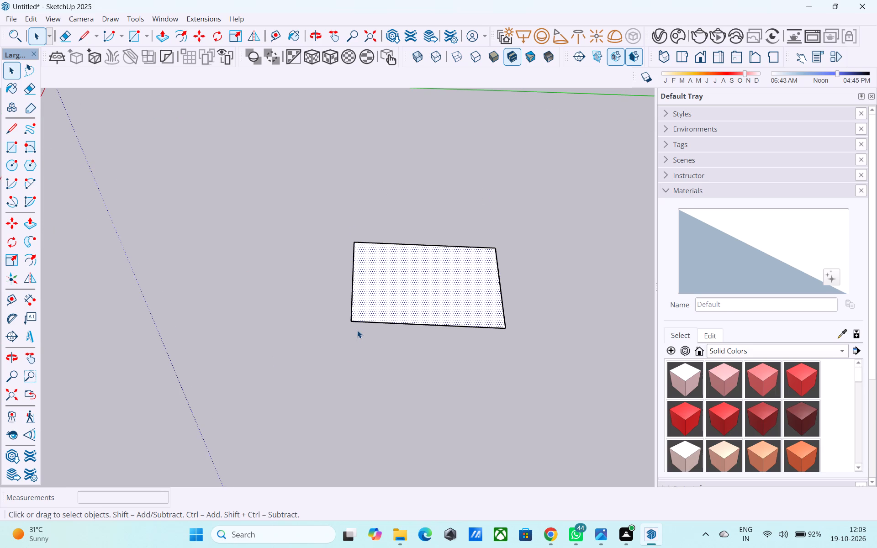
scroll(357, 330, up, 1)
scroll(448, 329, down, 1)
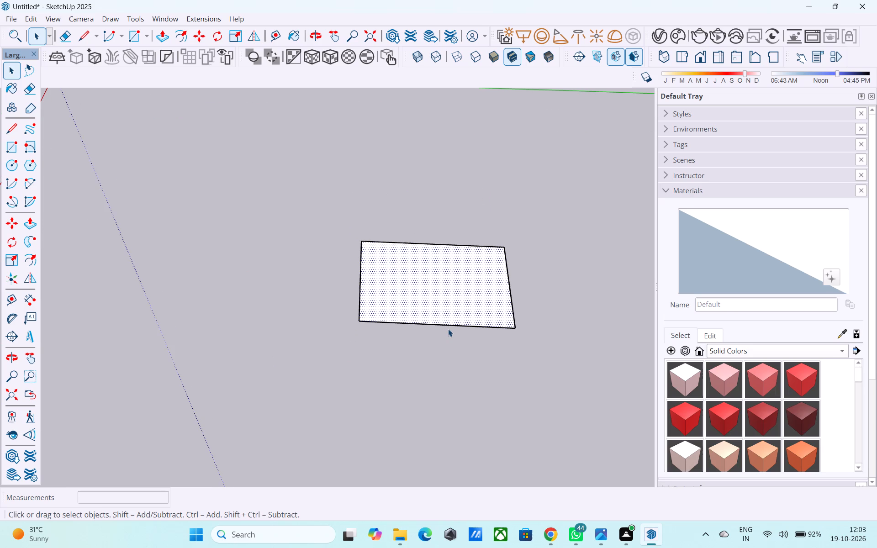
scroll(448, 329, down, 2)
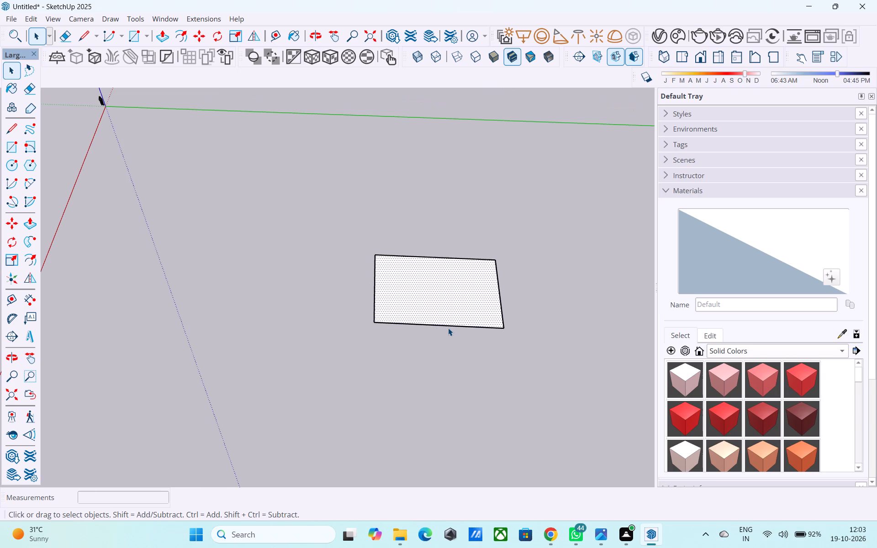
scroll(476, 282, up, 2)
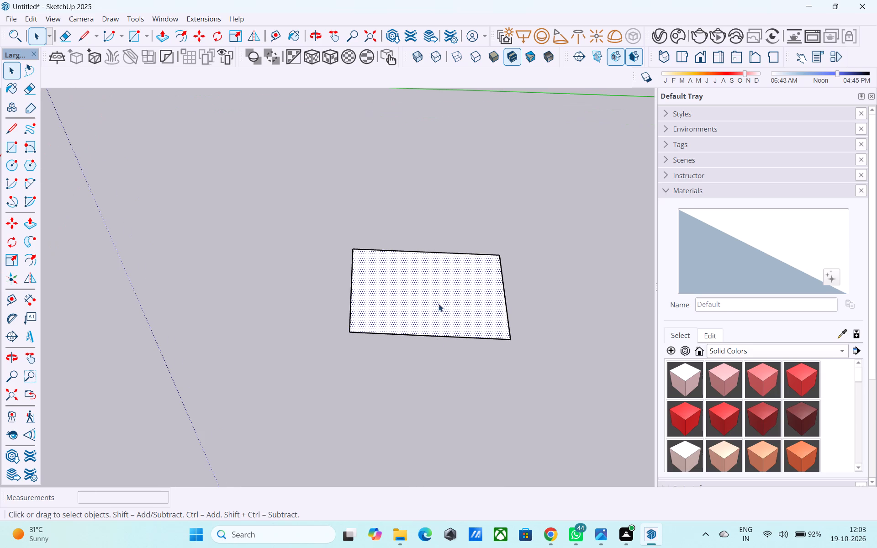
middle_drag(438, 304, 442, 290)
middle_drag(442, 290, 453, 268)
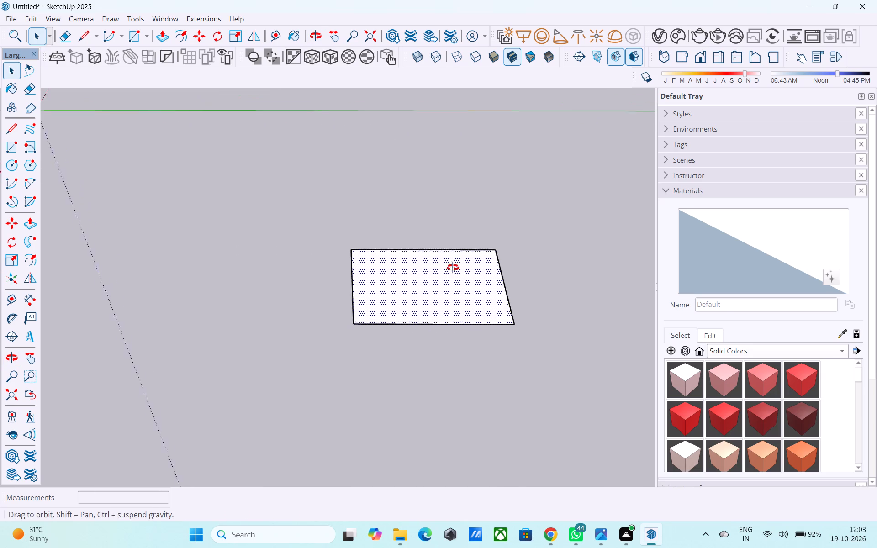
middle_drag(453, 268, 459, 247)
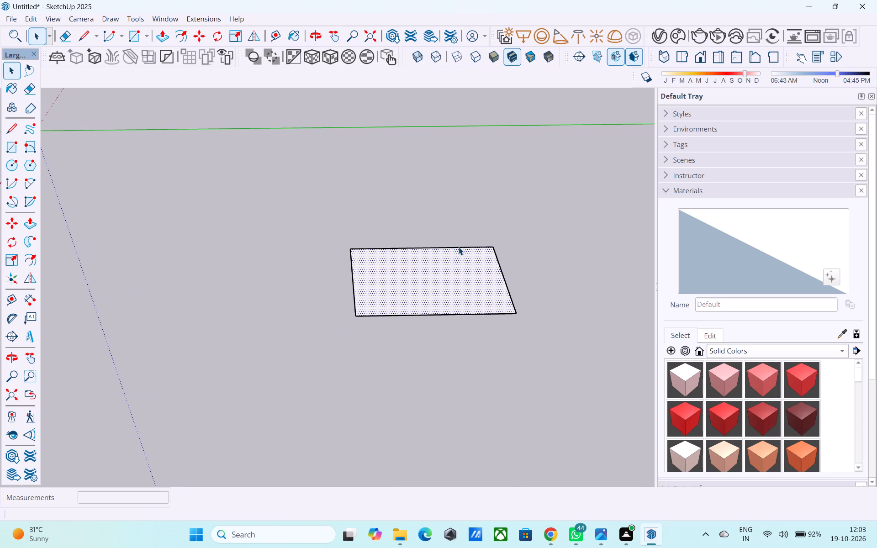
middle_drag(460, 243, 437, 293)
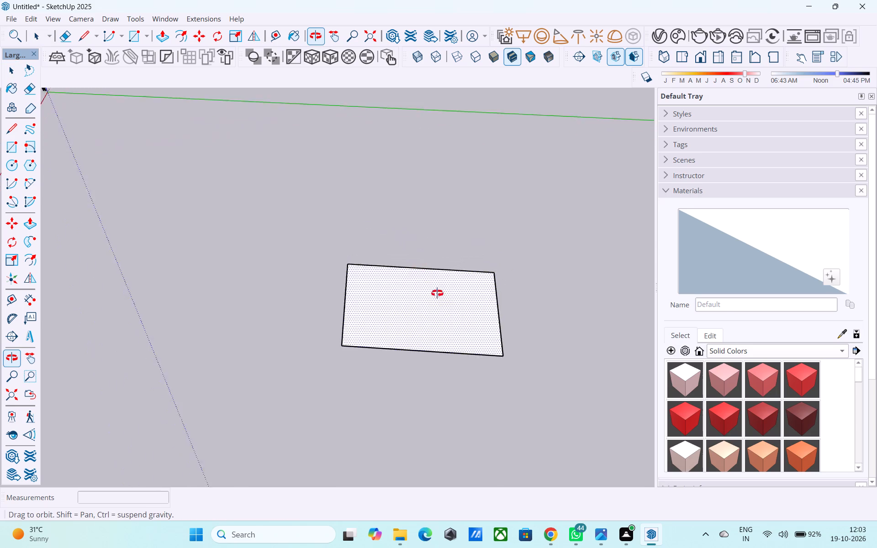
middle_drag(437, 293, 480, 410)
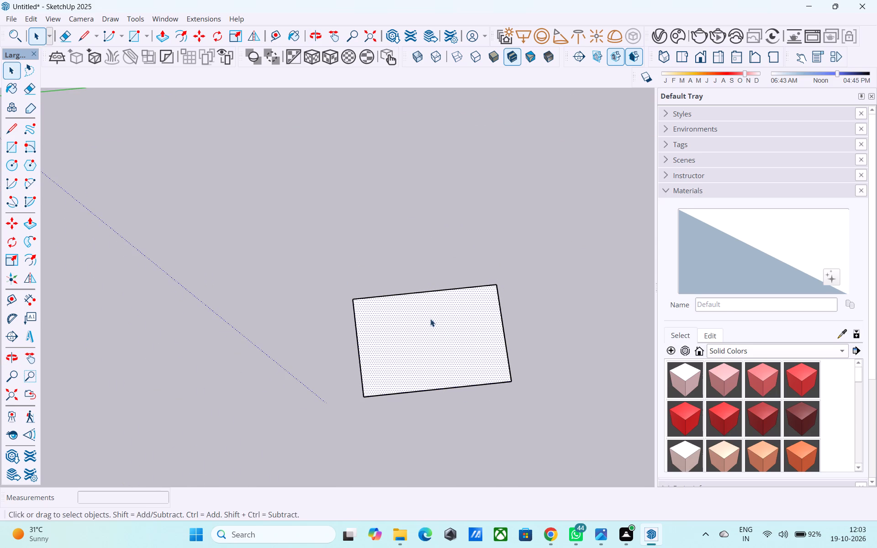
Offset the rectangular face's edges inward by 9" to form a narrow border around its perimeter.
scroll(427, 318, up, 1)
click(411, 323)
key(space)
click(411, 323)
key(f)
click(411, 323)
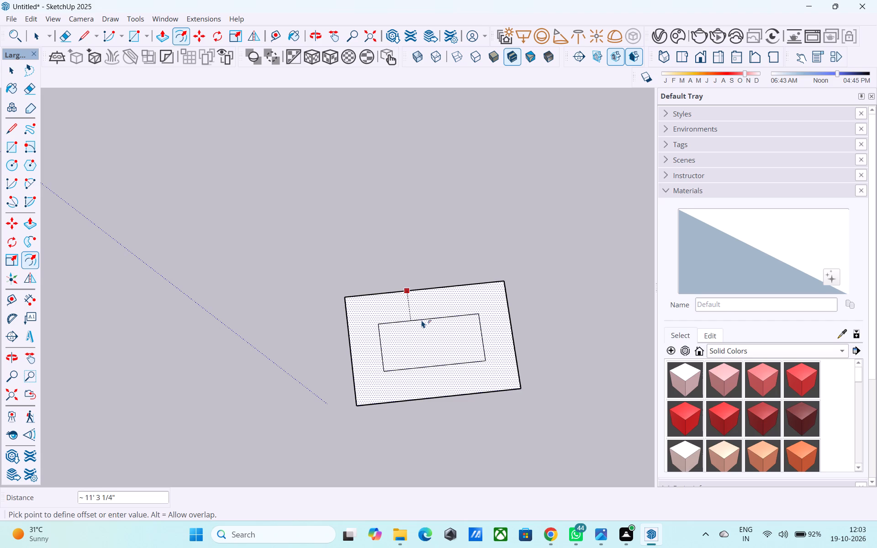
key(9)
key(shift+quotedbl)
key(Return)
key(space)
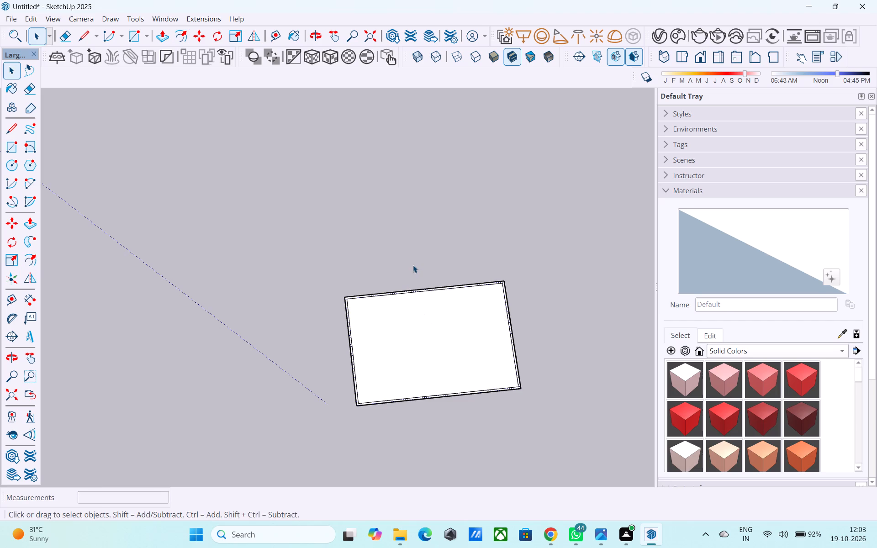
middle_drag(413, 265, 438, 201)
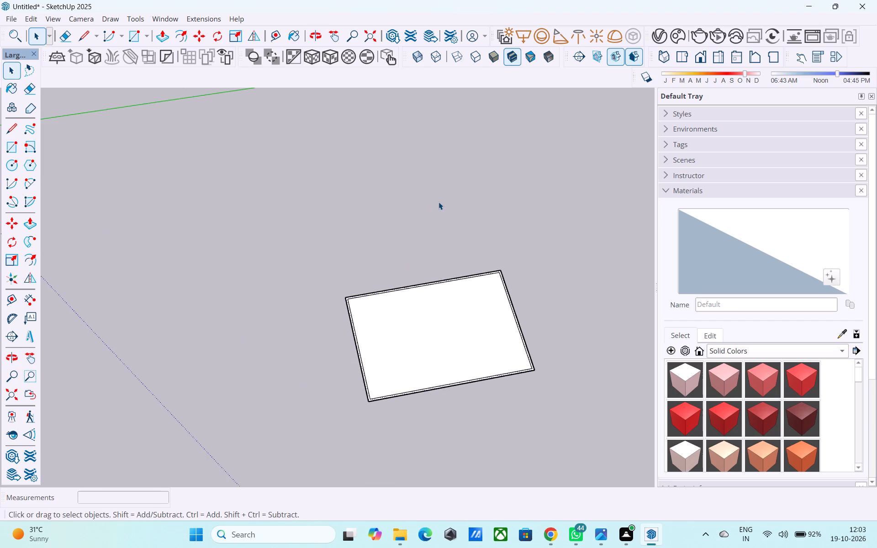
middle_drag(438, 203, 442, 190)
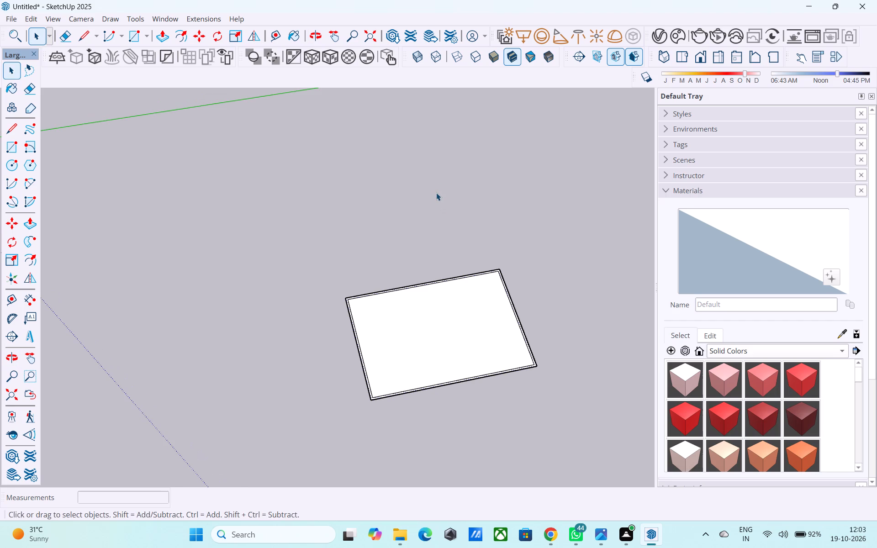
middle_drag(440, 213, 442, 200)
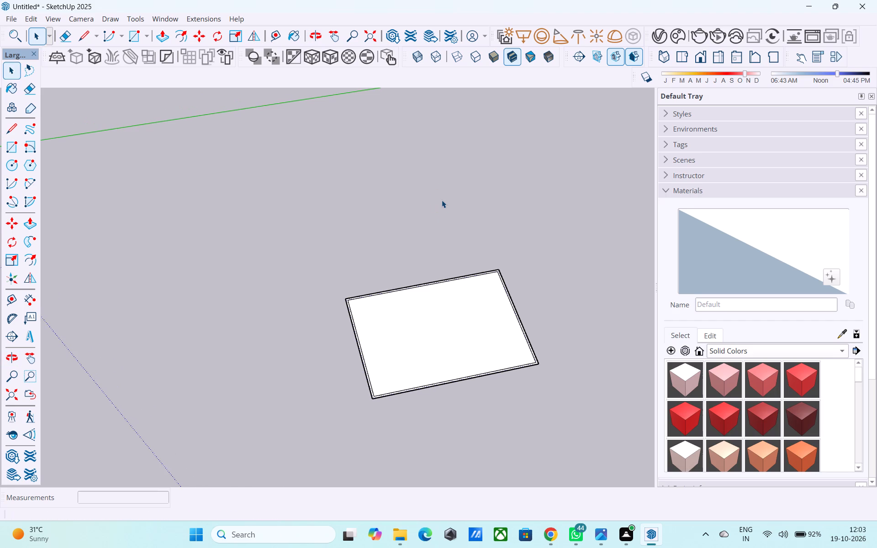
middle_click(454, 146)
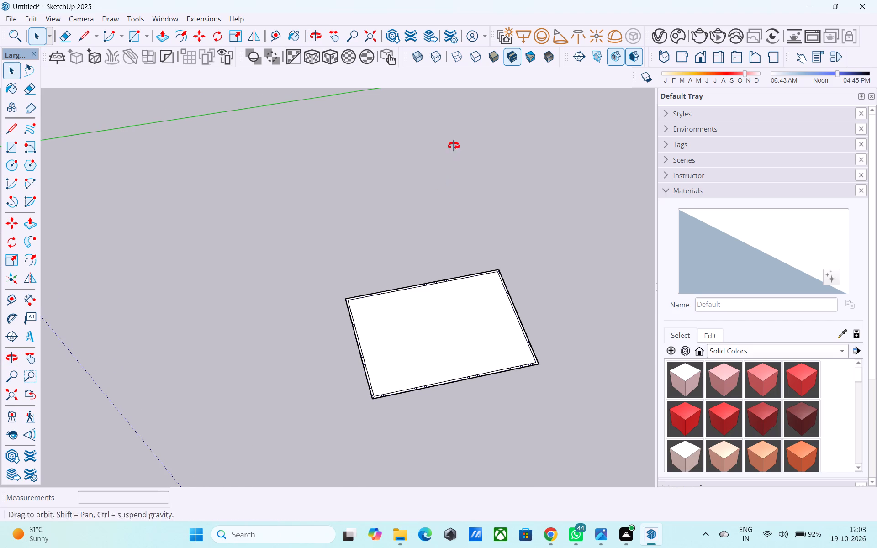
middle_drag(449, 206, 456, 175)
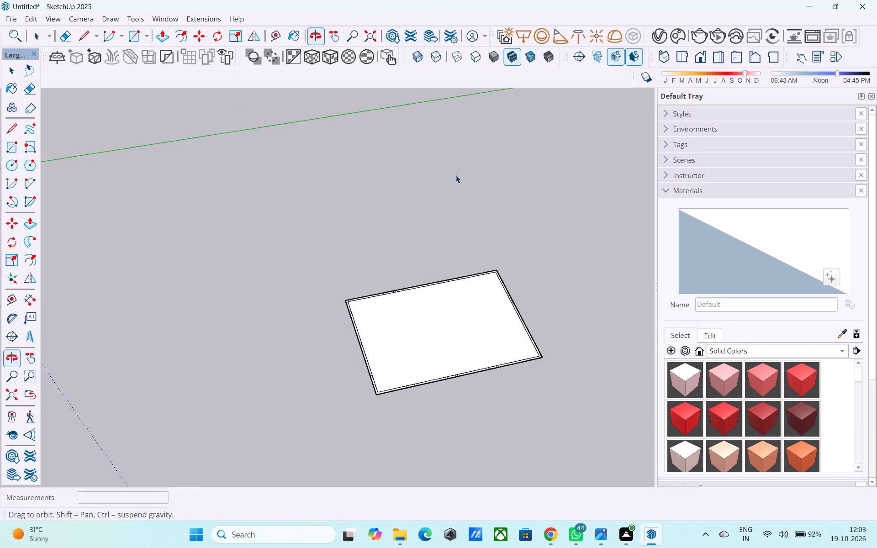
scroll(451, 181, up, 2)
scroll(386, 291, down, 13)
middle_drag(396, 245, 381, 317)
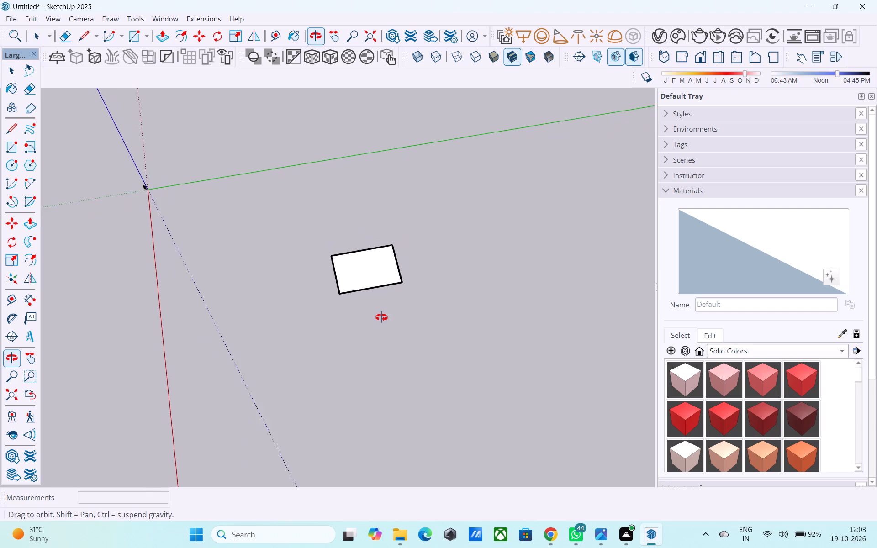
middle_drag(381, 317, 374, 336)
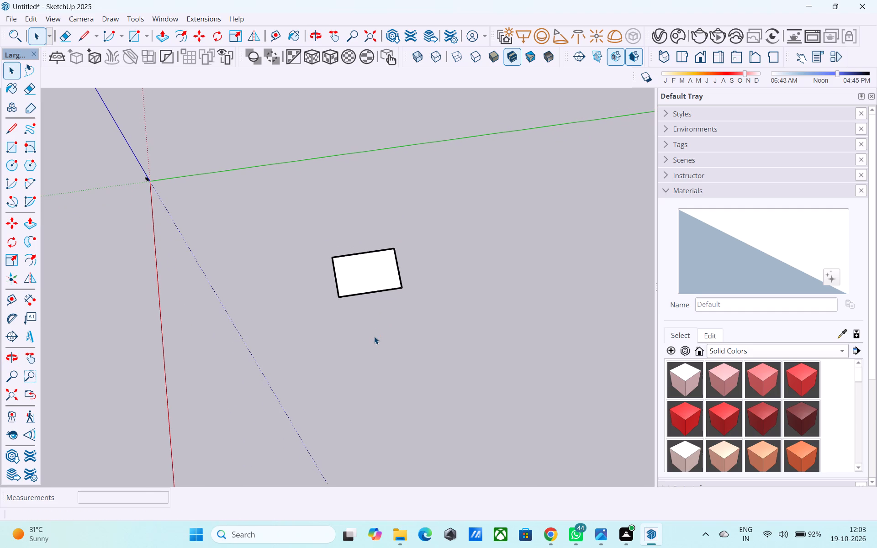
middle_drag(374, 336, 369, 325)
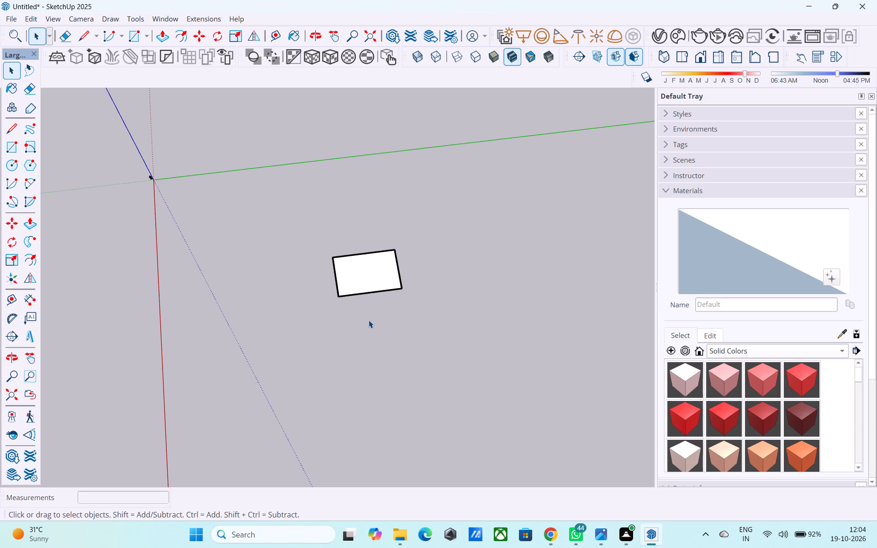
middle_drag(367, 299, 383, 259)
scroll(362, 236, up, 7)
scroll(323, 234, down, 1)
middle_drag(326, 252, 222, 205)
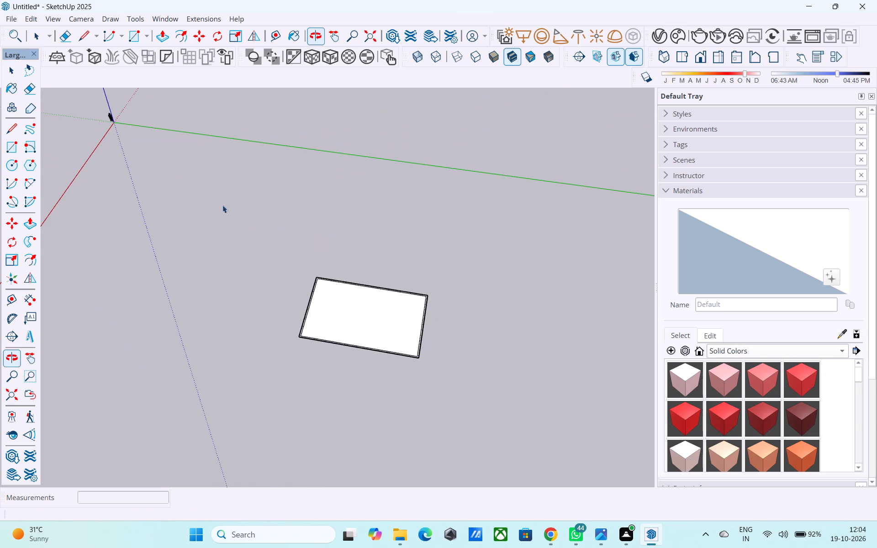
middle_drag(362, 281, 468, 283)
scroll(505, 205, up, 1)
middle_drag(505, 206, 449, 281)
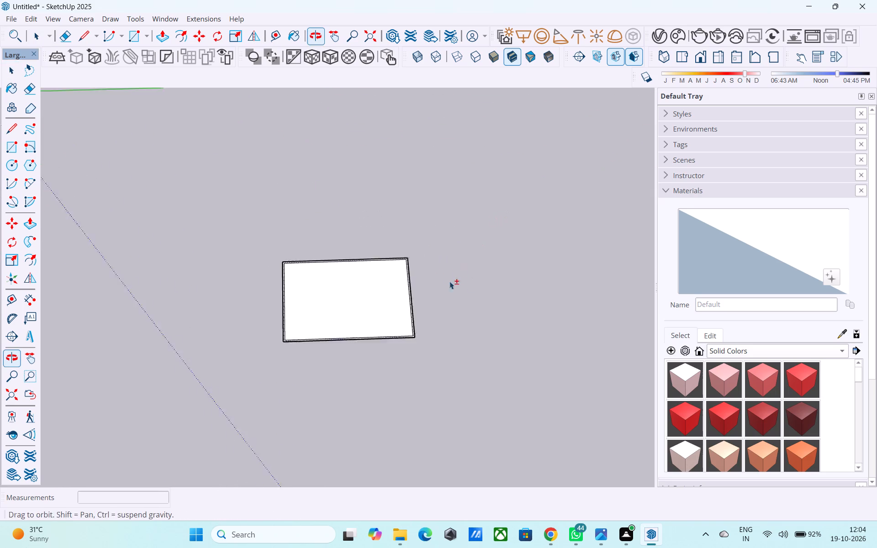
Draw a 38' 6" line across the inner rectangle, joining the midpoints of its two long edges.
middle_drag(449, 281, 455, 278)
scroll(326, 323, up, 6)
shift+middle_drag(401, 186, 386, 209)
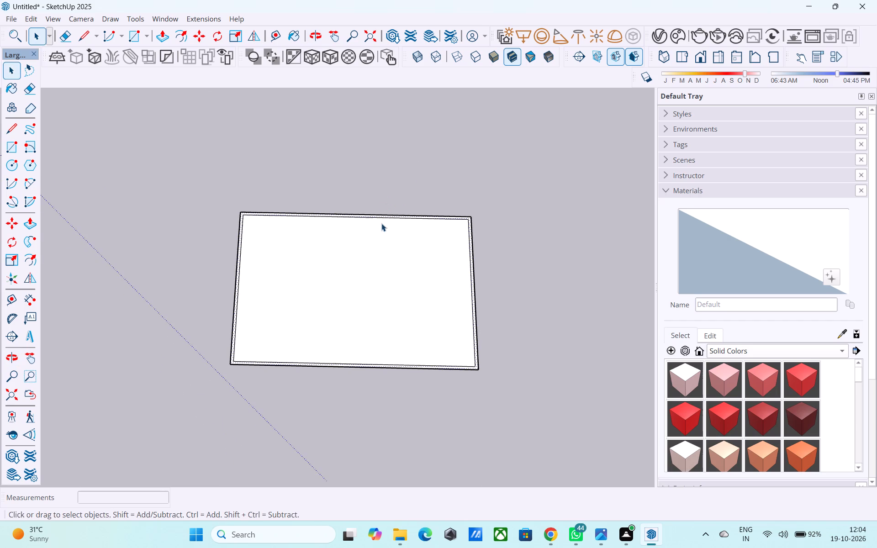
middle_drag(389, 232, 396, 239)
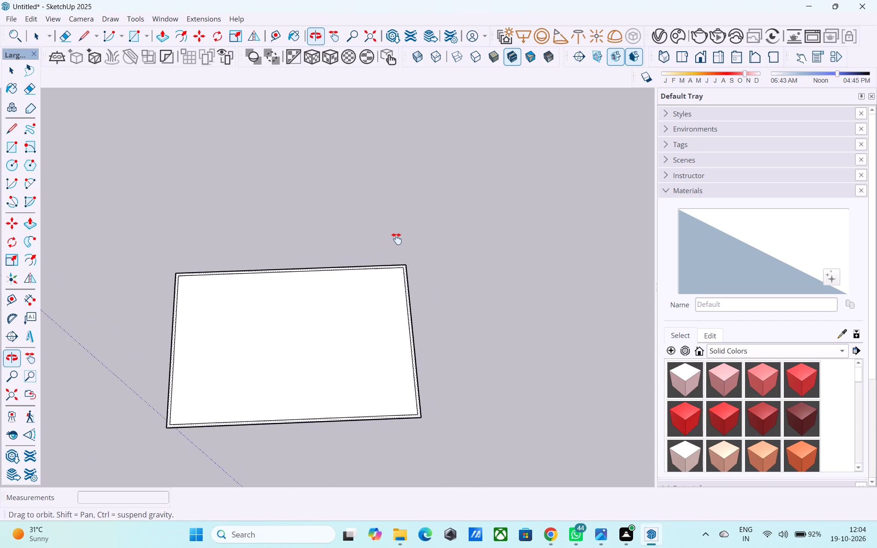
middle_drag(396, 239, 421, 228)
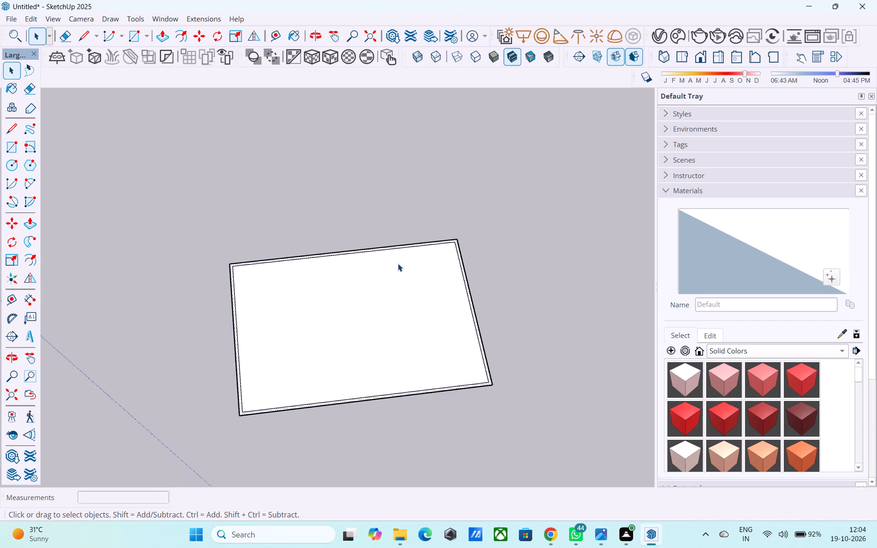
scroll(398, 263, up, 1)
key(l)
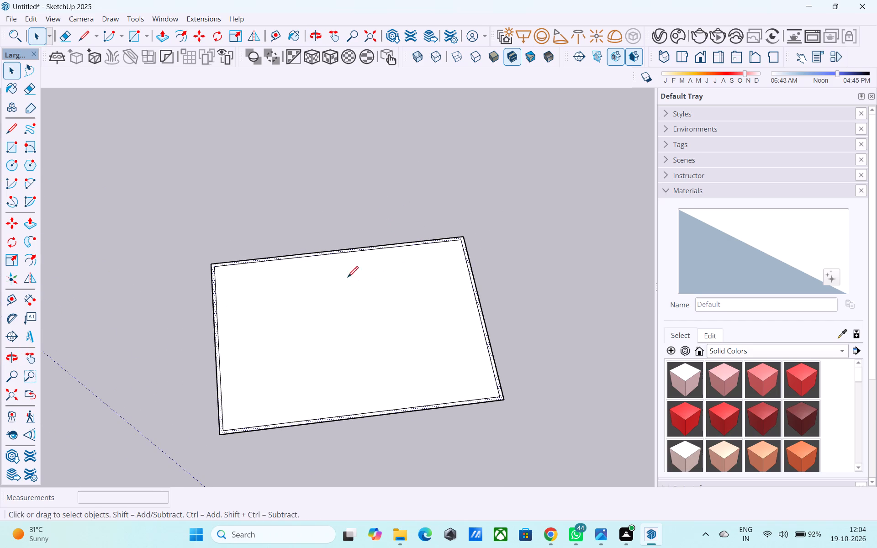
click(337, 252)
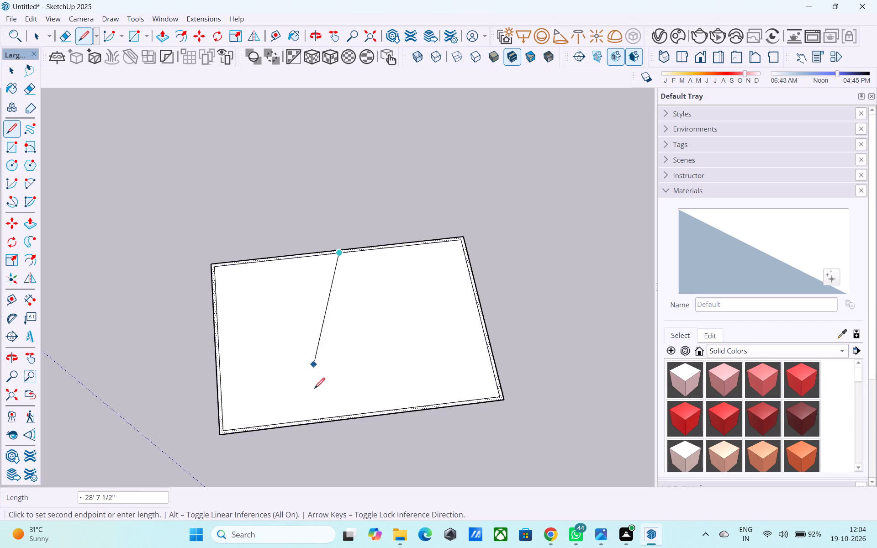
click(362, 412)
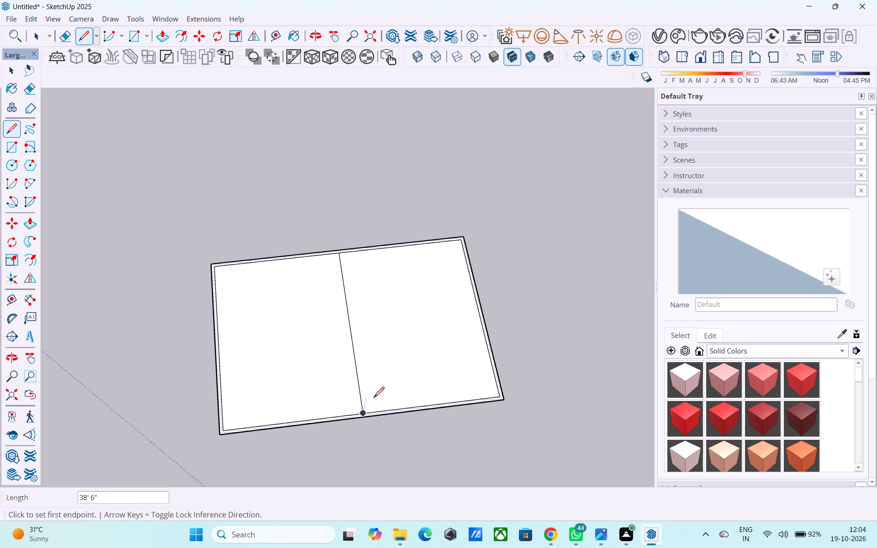
key(space)
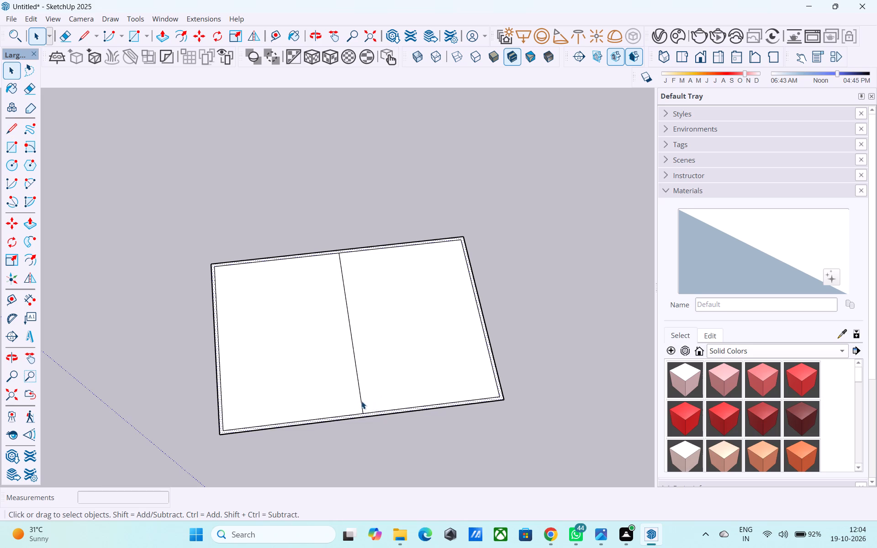
Copy the central dividing line 6" sideways to form a partition wall strip.
click(362, 400)
key(m)
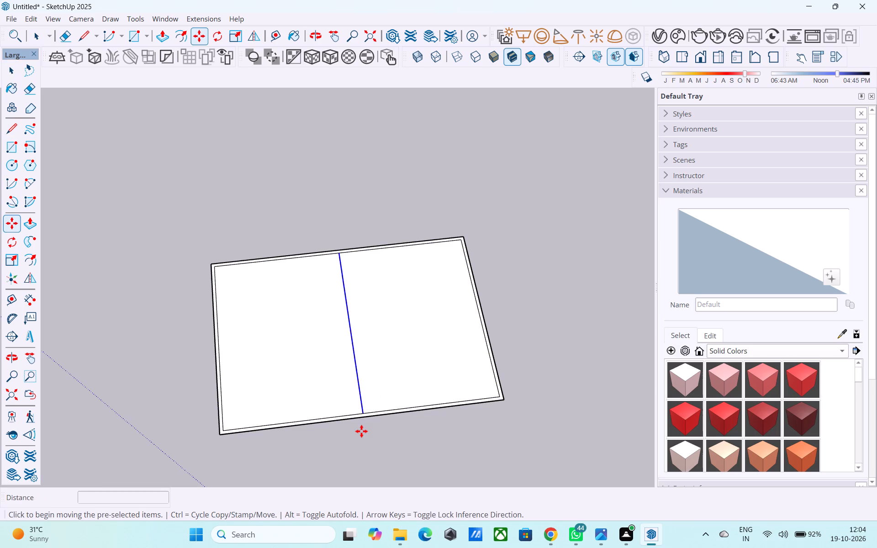
click(363, 414)
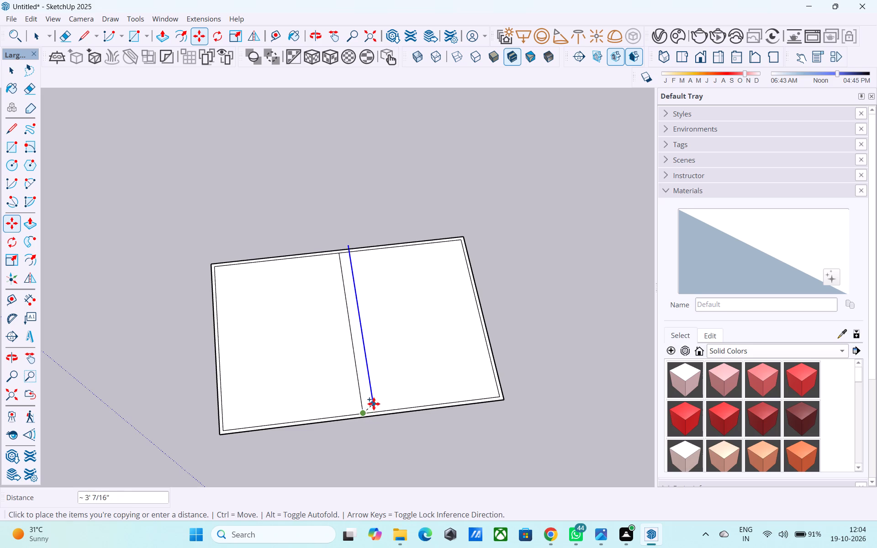
text(6")
key(Return)
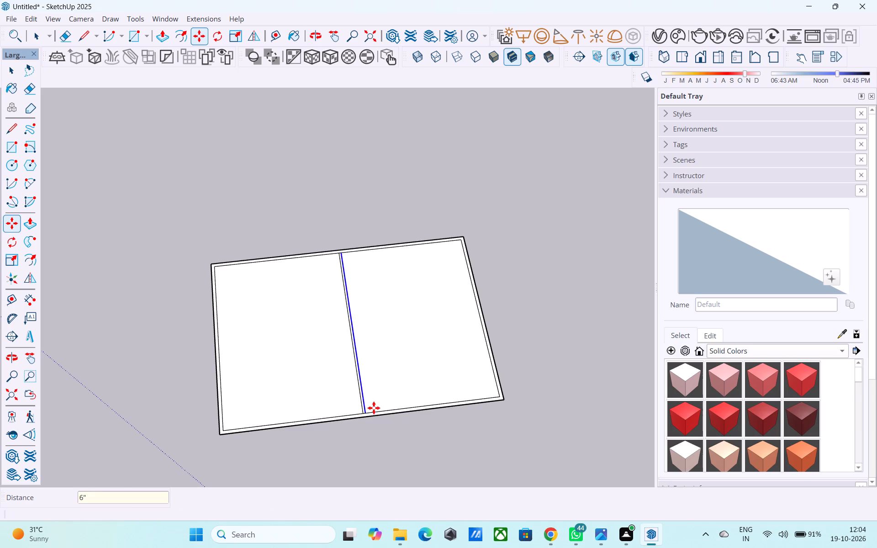
key(space)
At one corner, draw a short line extending the inner rectangle's short edge across the border to the outer edge.
scroll(232, 287, up, 1)
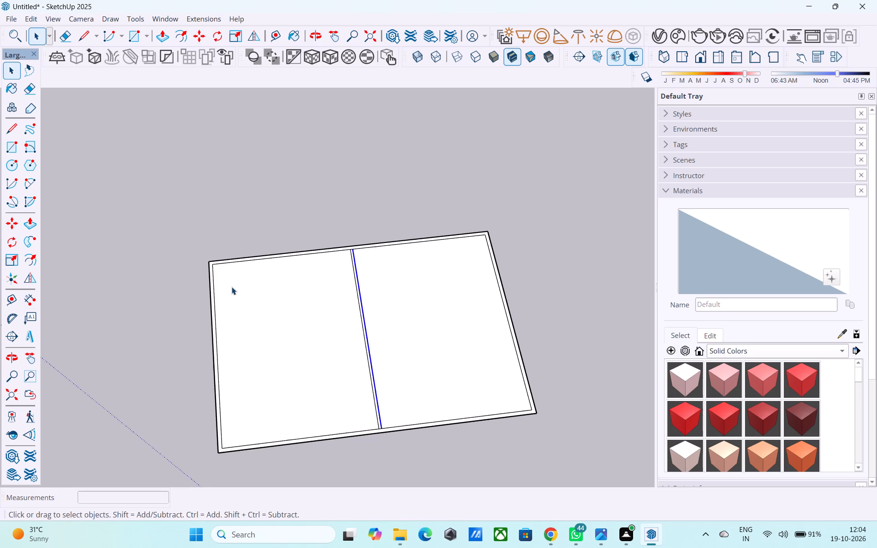
shift+middle_drag(234, 307, 243, 318)
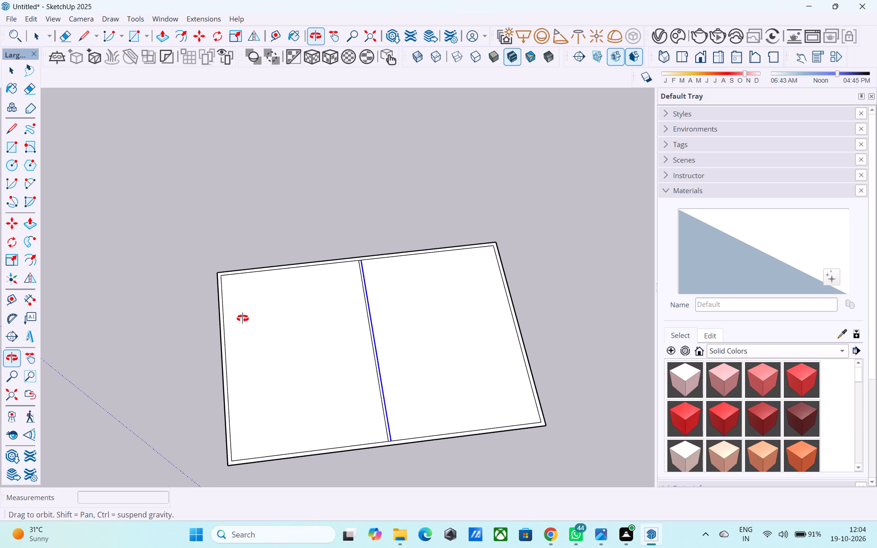
shift+middle_drag(243, 318, 242, 300)
shift+middle_drag(251, 351, 249, 309)
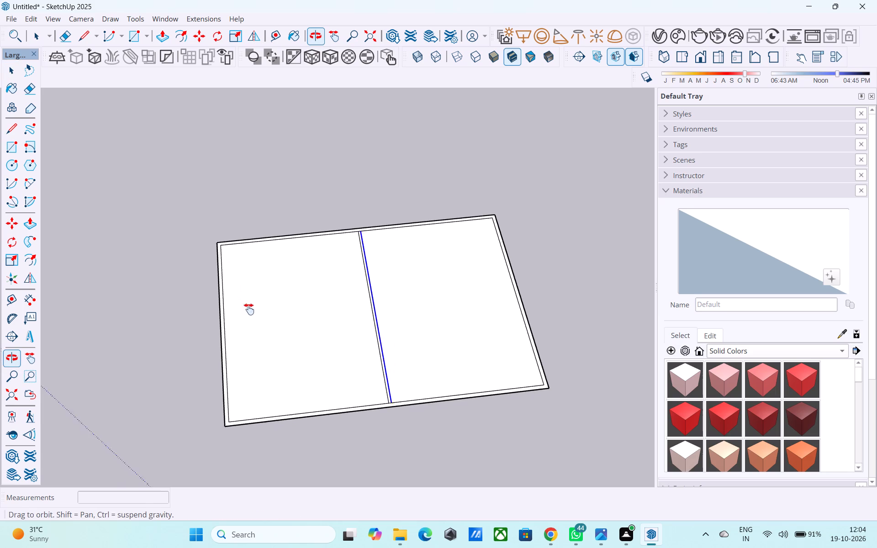
shift+middle_drag(249, 309, 249, 277)
scroll(240, 383, up, 3)
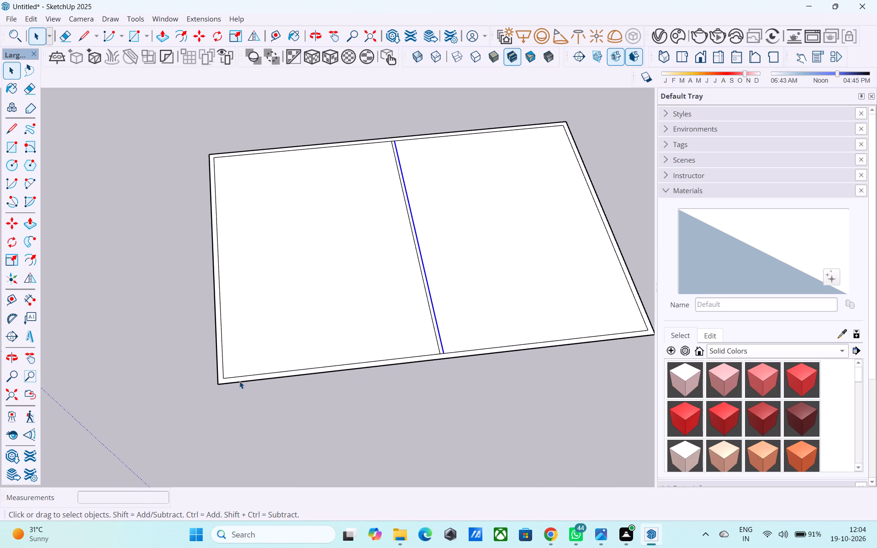
key(l)
click(226, 375)
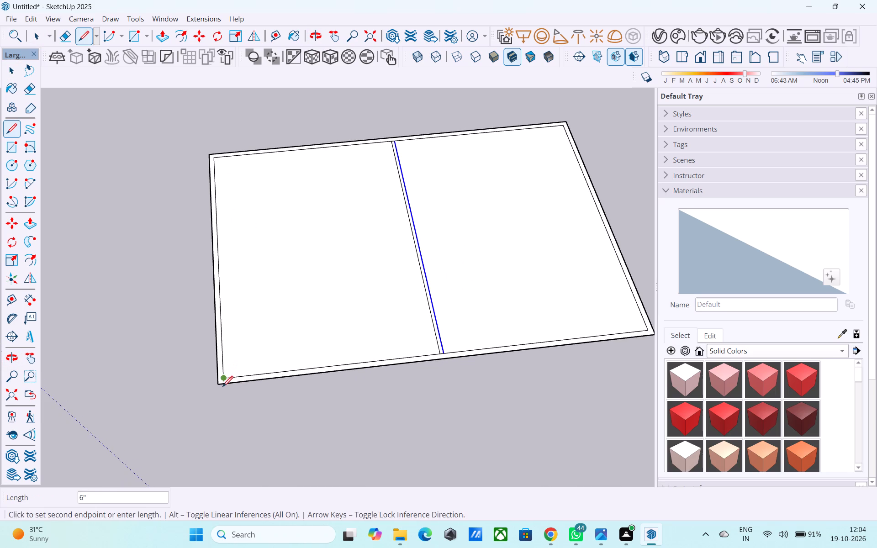
scroll(226, 384, up, 2)
scroll(226, 384, down, 1)
scroll(226, 384, up, 8)
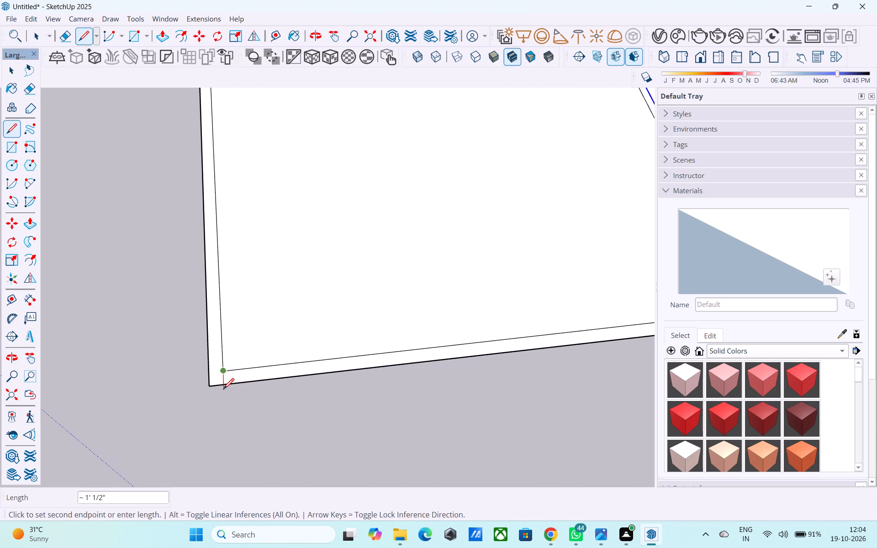
click(223, 386)
Draw a 29' 3" line from the midpoint of the inner rectangle's short edge to the near line of the central partition.
scroll(222, 375, down, 3)
shift+middle_drag(227, 363, 182, 439)
shift+scroll(252, 47, down, 3)
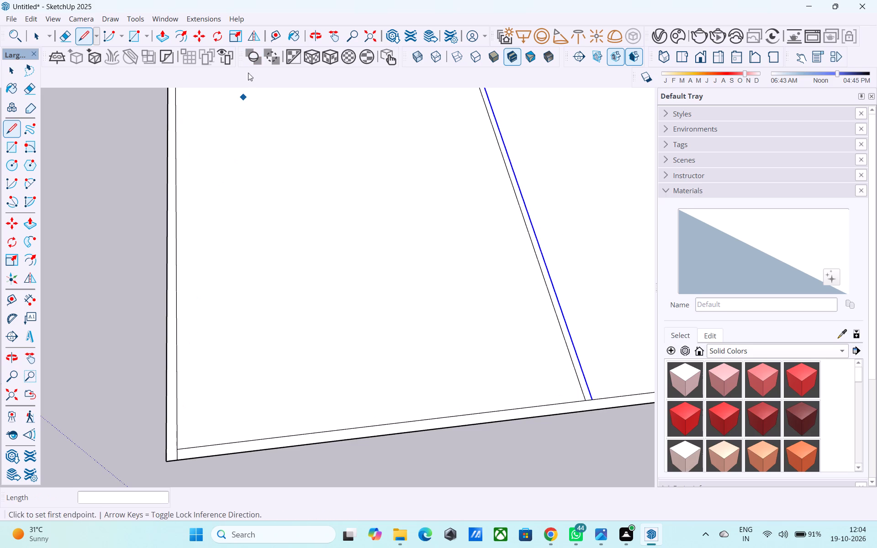
scroll(236, 137, down, 4)
shift+middle_drag(227, 163, 205, 251)
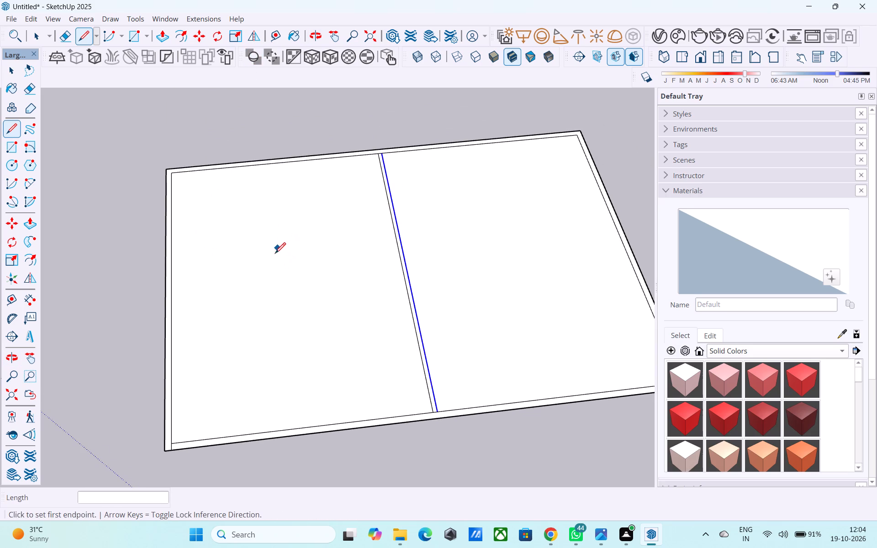
key(space)
key(l)
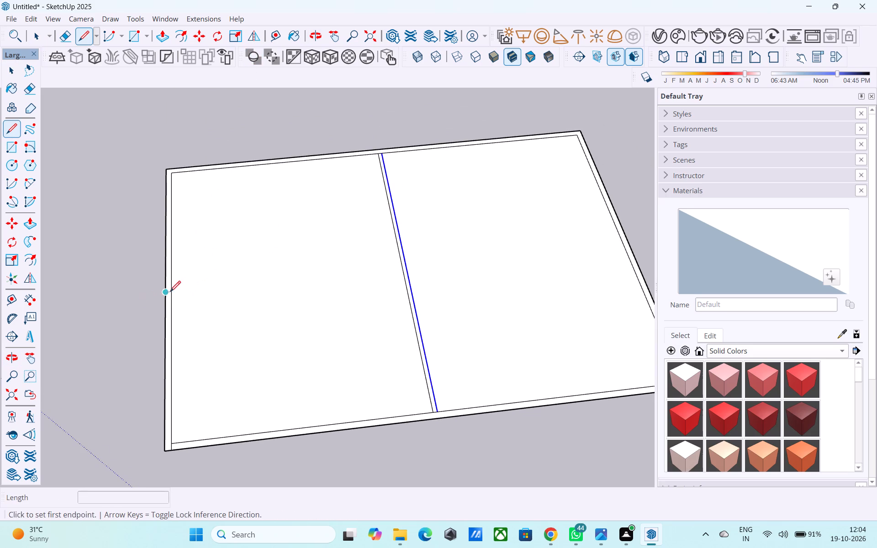
click(172, 294)
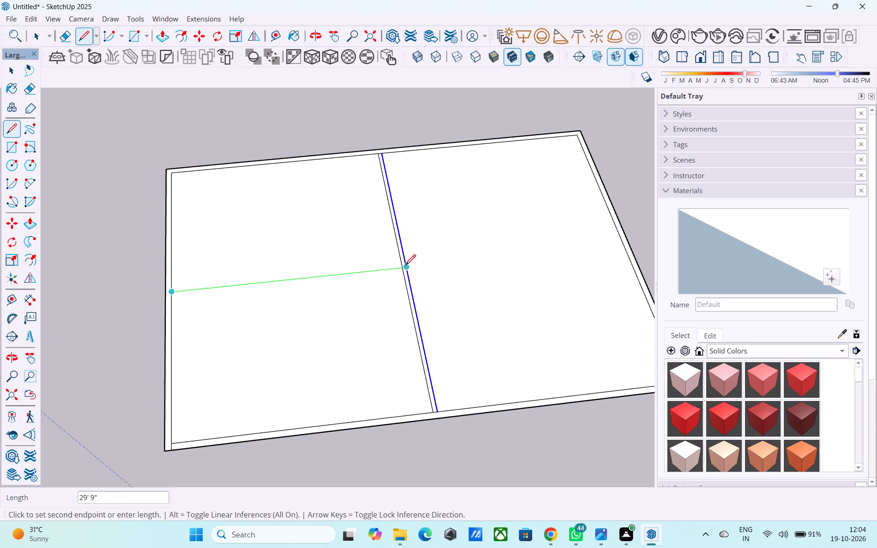
scroll(403, 268, up, 1)
click(403, 268)
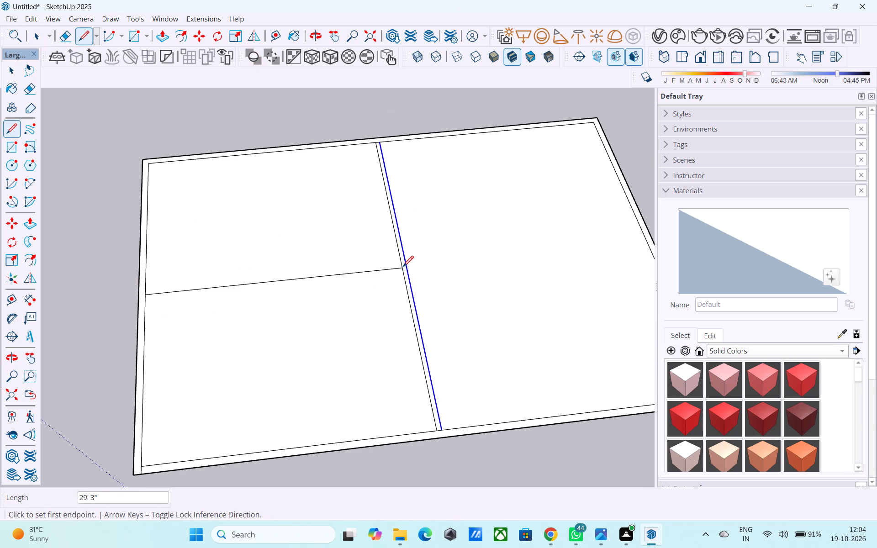
key(space)
Copy the 29' 3" cross line 6" along the border's inner edge to form a second partition strip.
click(149, 293)
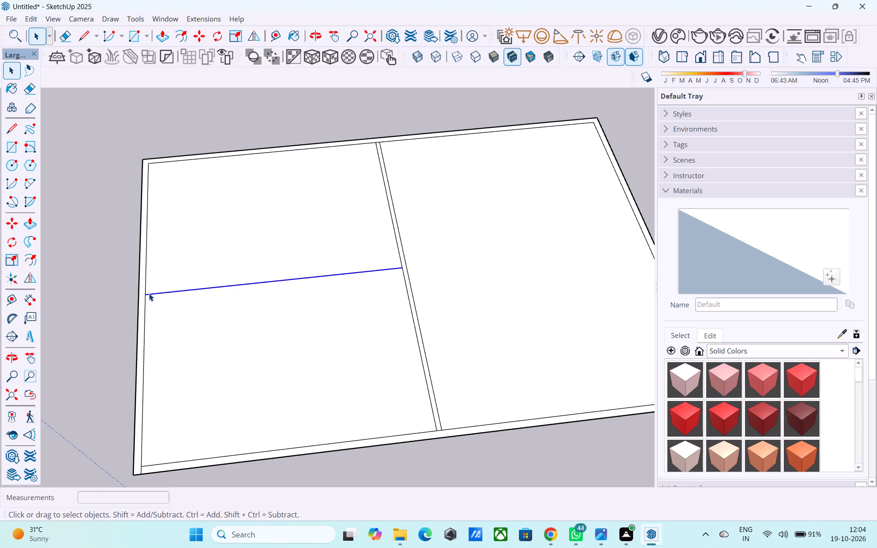
key(m)
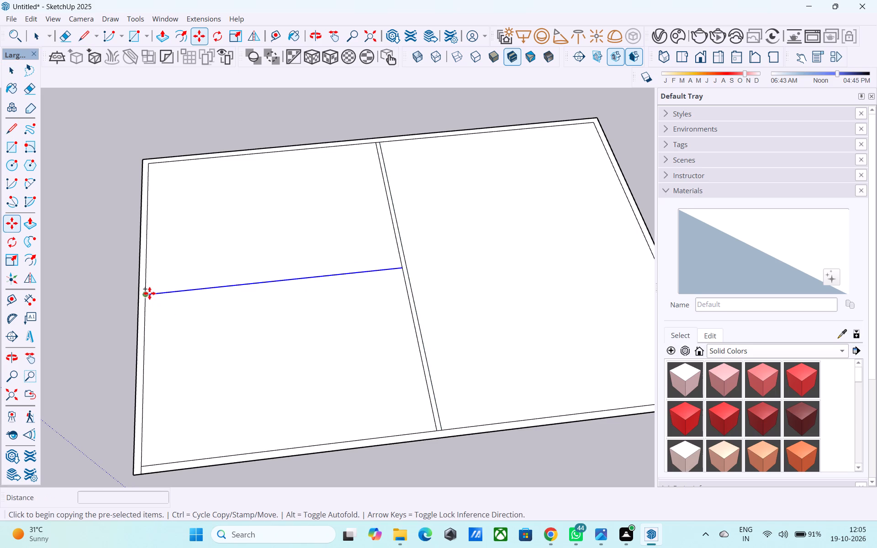
click(146, 293)
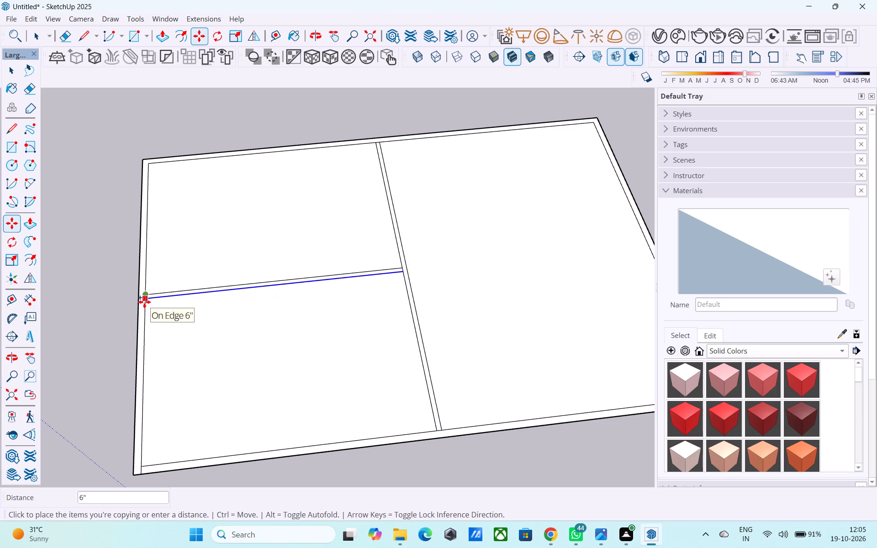
click(144, 302)
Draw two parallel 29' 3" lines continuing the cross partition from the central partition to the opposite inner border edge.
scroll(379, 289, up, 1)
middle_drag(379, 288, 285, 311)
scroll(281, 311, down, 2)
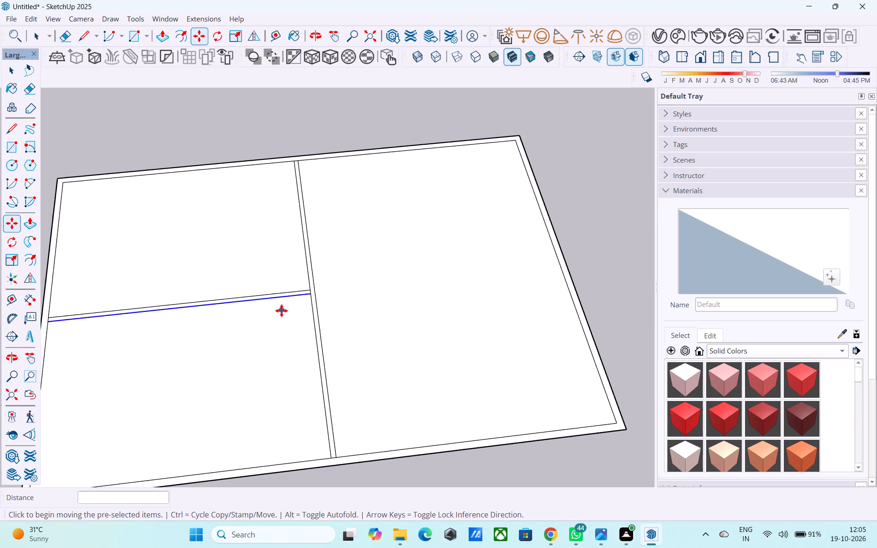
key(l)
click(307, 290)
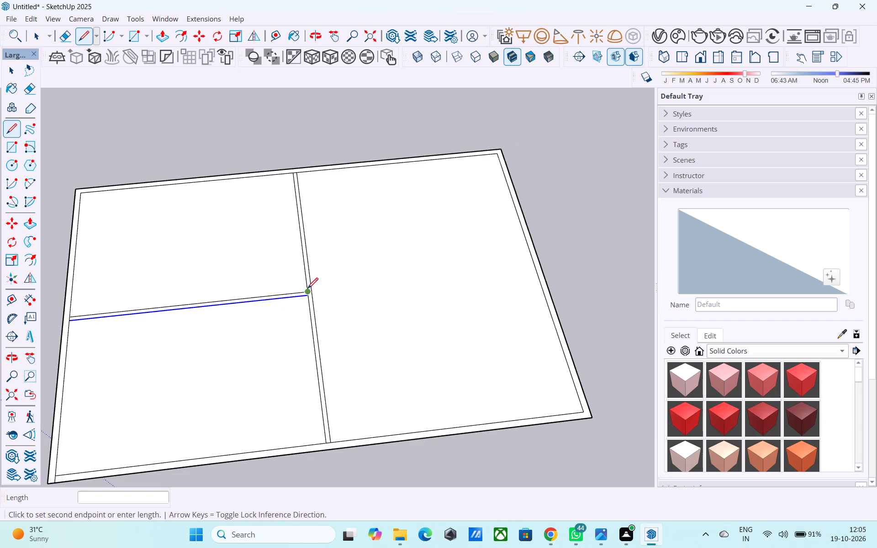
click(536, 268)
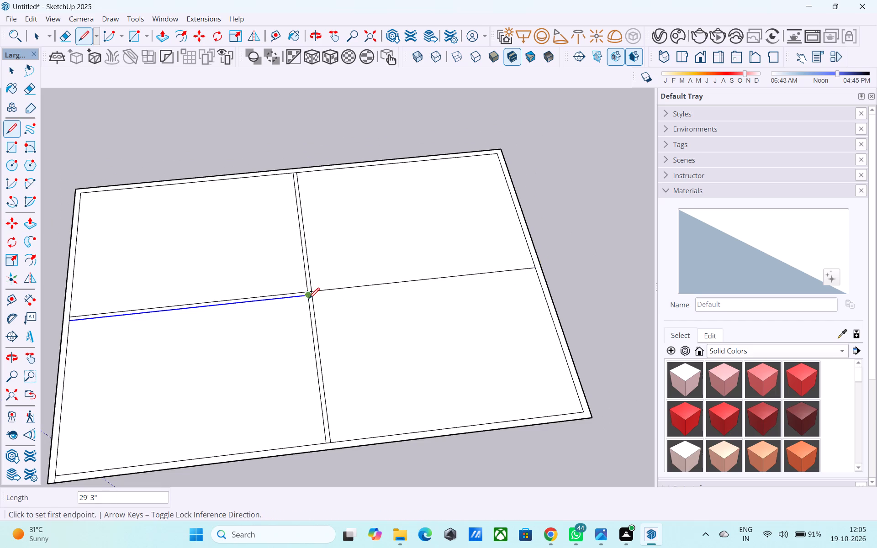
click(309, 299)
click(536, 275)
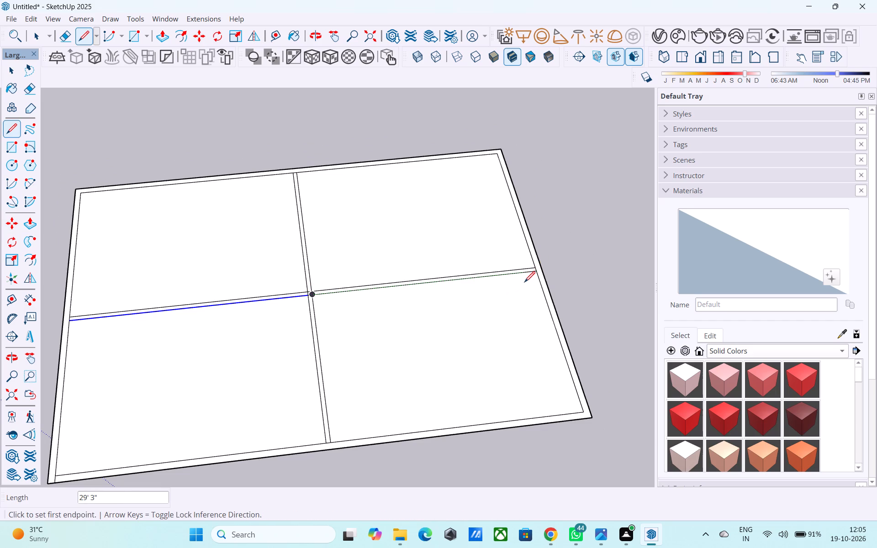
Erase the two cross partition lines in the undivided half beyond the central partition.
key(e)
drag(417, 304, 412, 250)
Draw a 9" line extending one edge of the cross partition through the border to the outer edge.
scroll(405, 264, down, 1)
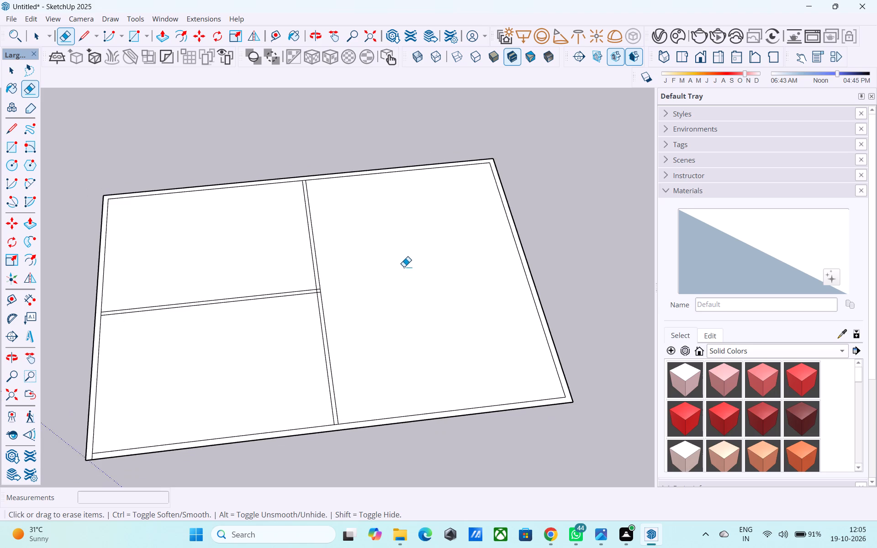
shift+middle_drag(409, 264, 481, 255)
middle_drag(183, 306, 259, 279)
scroll(260, 250, up, 2)
scroll(260, 250, down, 1)
scroll(260, 249, up, 1)
key(l)
scroll(260, 252, up, 8)
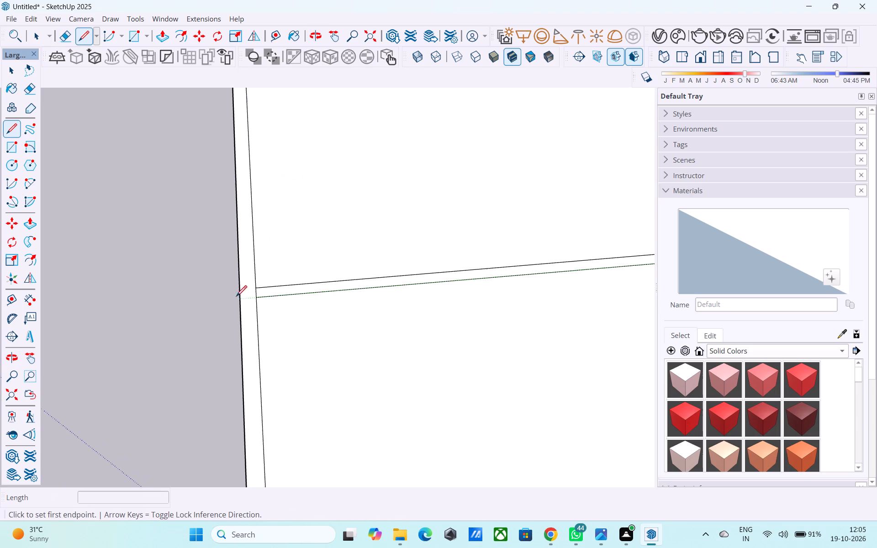
click(261, 297)
click(240, 301)
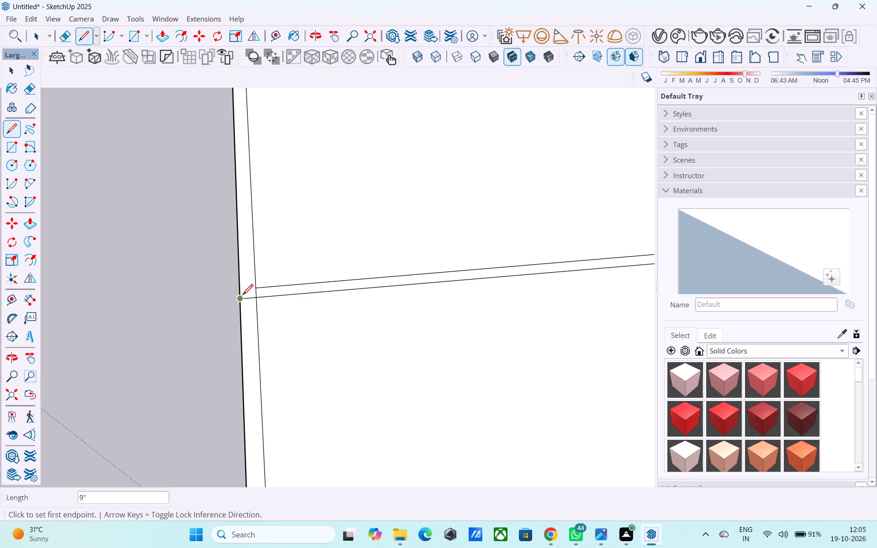
Erase the inner border segment between the two cross partition lines so the partition opens into the border strip.
key(e)
scroll(249, 312, up, 4)
drag(262, 283, 285, 278)
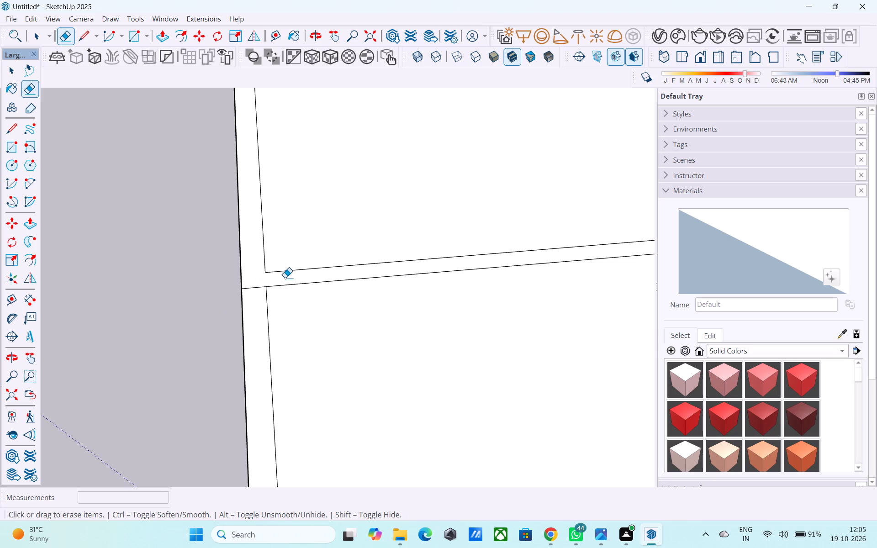
Erase the central partition edge segment and the extended line end where the cross partition meets it, so the two strips join.
scroll(275, 288, down, 10)
middle_drag(306, 307, 129, 360)
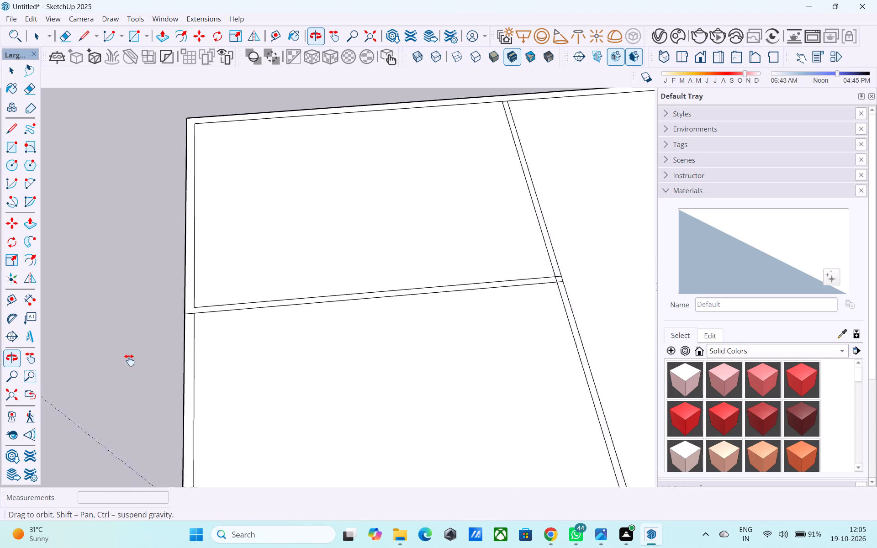
middle_drag(129, 360, 127, 361)
shift+middle_drag(338, 348, 307, 366)
scroll(452, 328, up, 3)
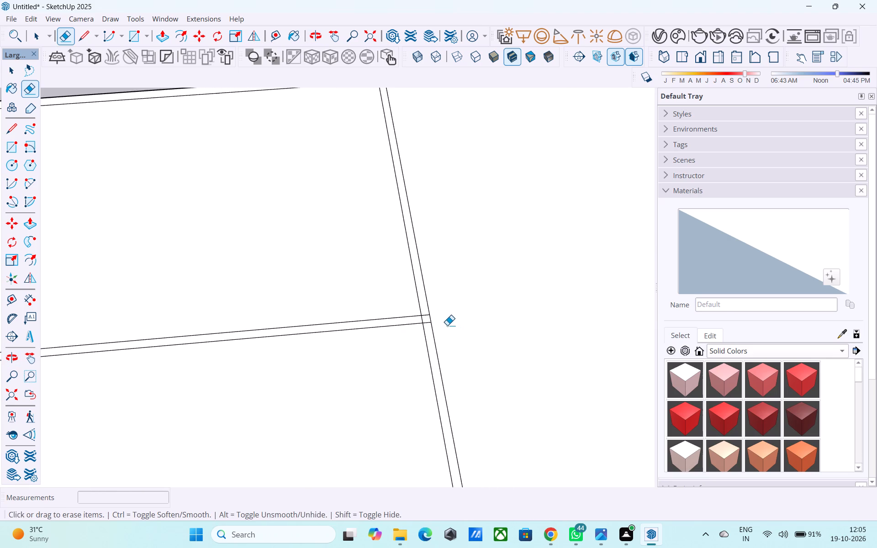
scroll(447, 325, up, 9)
drag(421, 296, 417, 307)
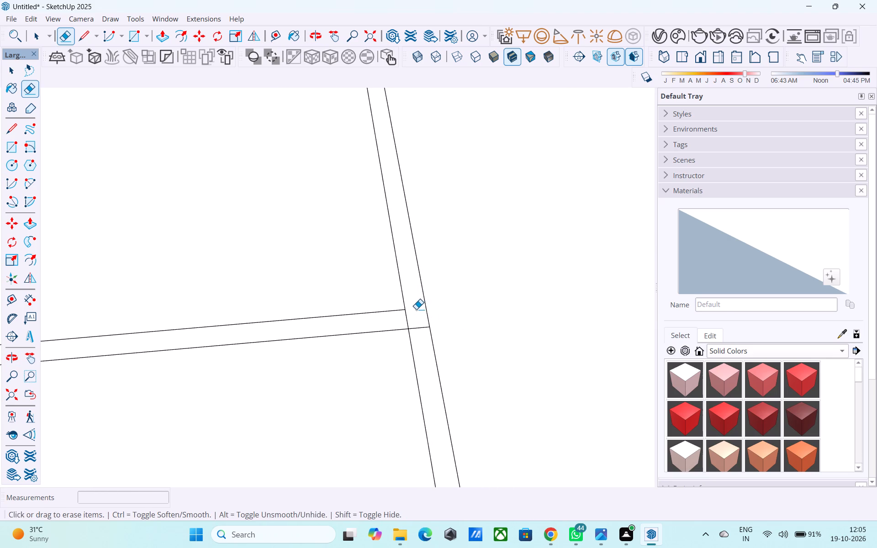
scroll(416, 309, down, 2)
scroll(412, 319, up, 7)
drag(409, 321, 402, 321)
drag(410, 327, 417, 343)
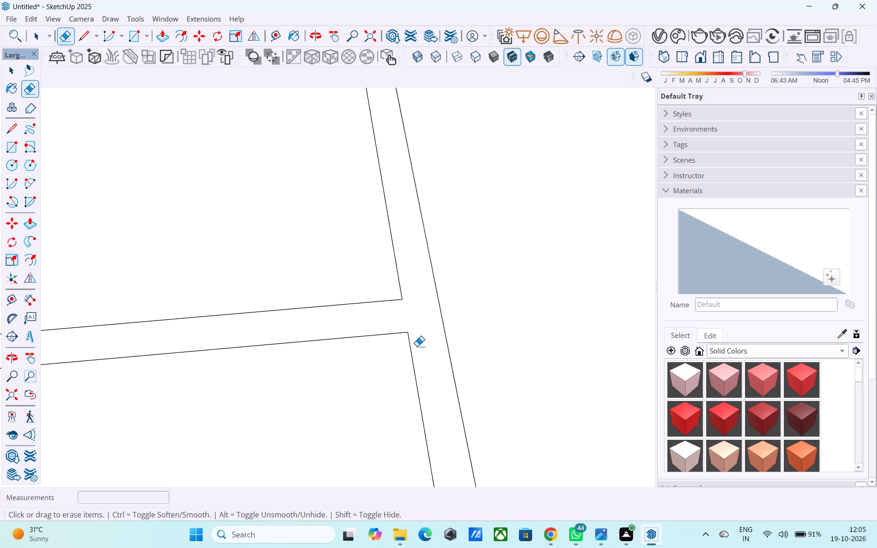
Draw a line extending the central partition's edge on the small-room side across the border strip to the near outer edge.
scroll(417, 347, down, 20)
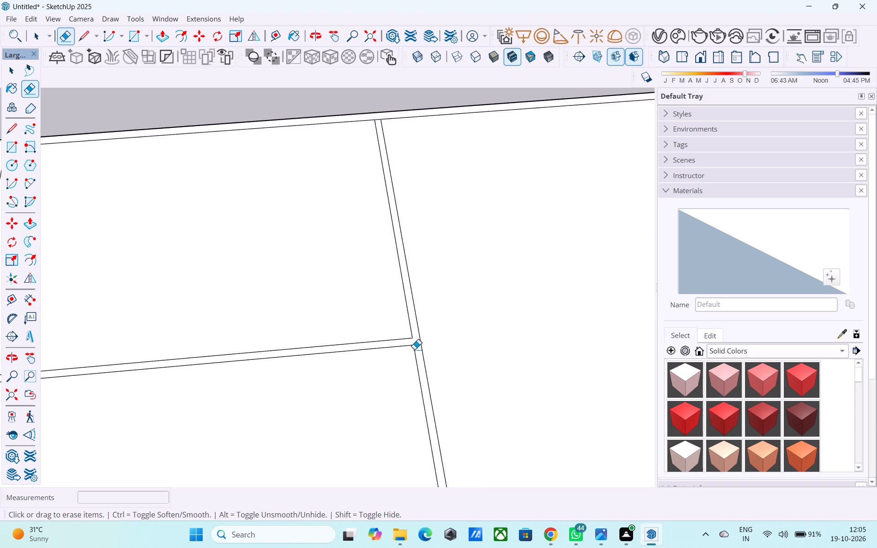
scroll(414, 349, down, 2)
shift+middle_drag(415, 348, 440, 209)
middle_drag(430, 232, 415, 235)
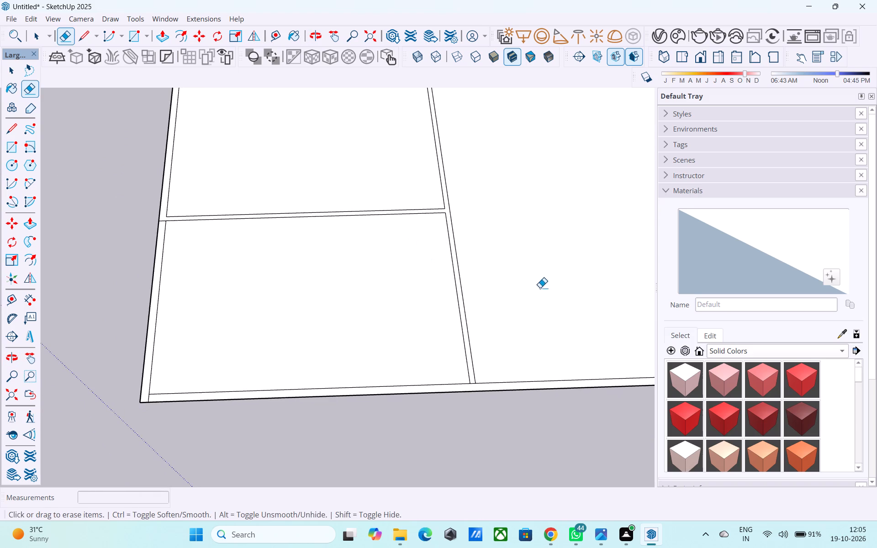
middle_drag(540, 288, 483, 265)
scroll(425, 302, down, 3)
shift+middle_drag(423, 302, 386, 327)
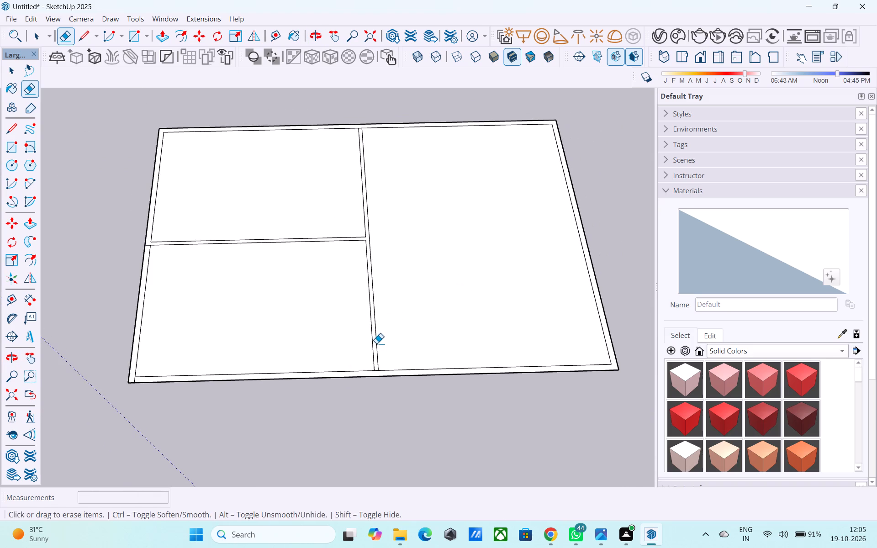
scroll(376, 348, up, 1)
key(l)
scroll(381, 348, up, 8)
click(372, 384)
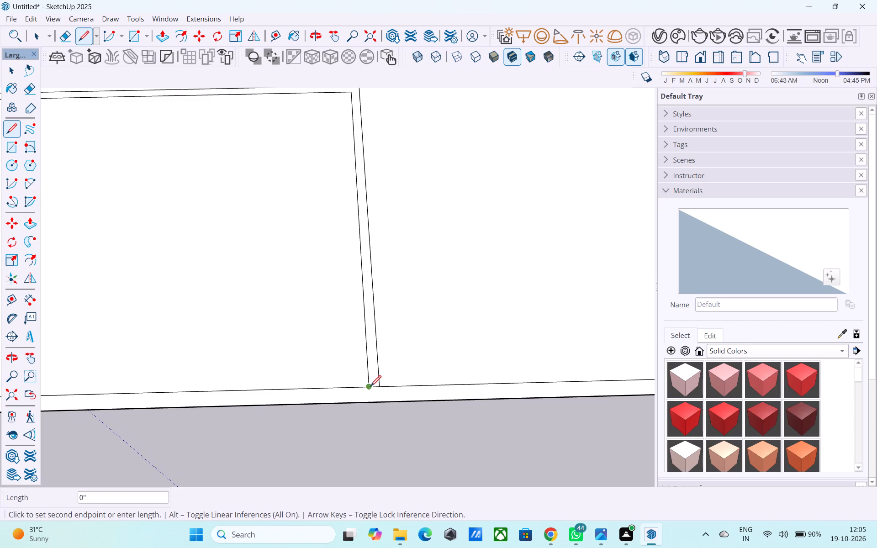
click(369, 405)
Erase the inner border segment between the central partition lines at the near end so the partition opens into the border strip.
key(e)
drag(377, 380, 377, 382)
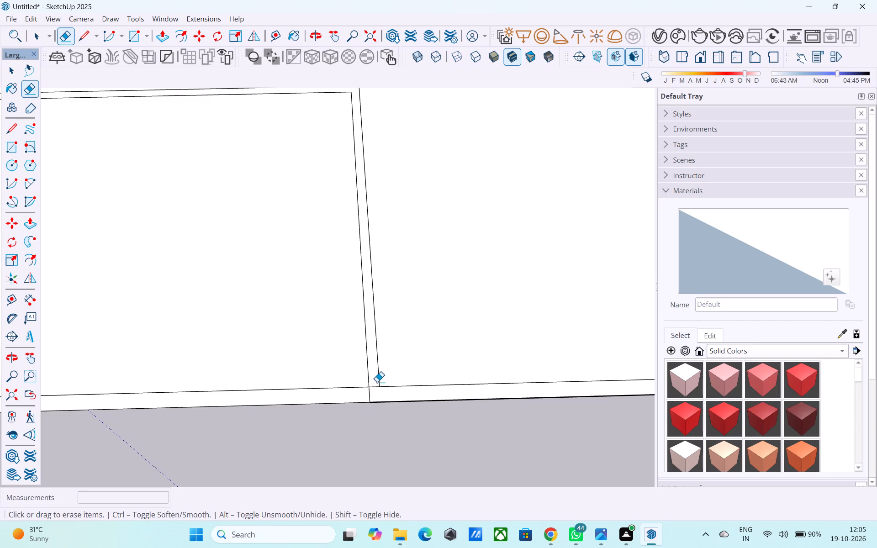
drag(377, 382, 375, 390)
scroll(351, 388, down, 13)
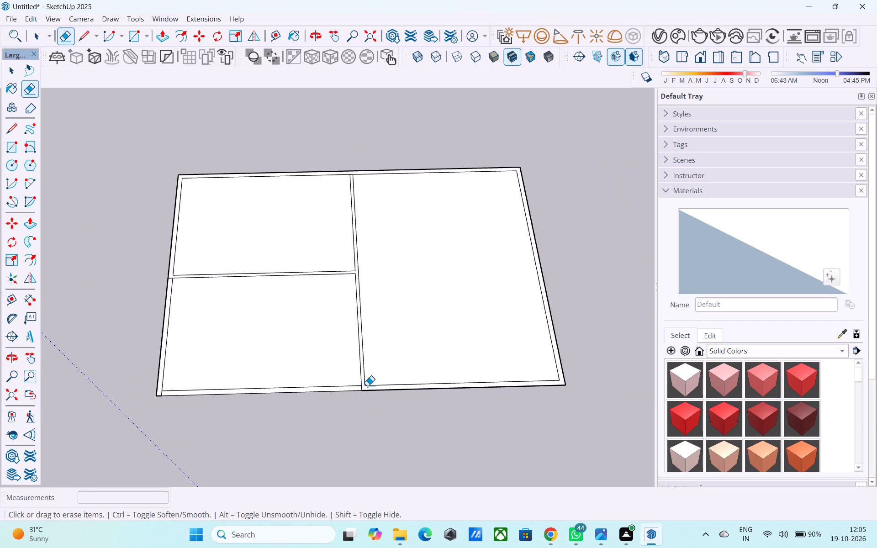
Erase the inner border segment between the central partition lines at the far end of the plan.
middle_drag(367, 385, 404, 188)
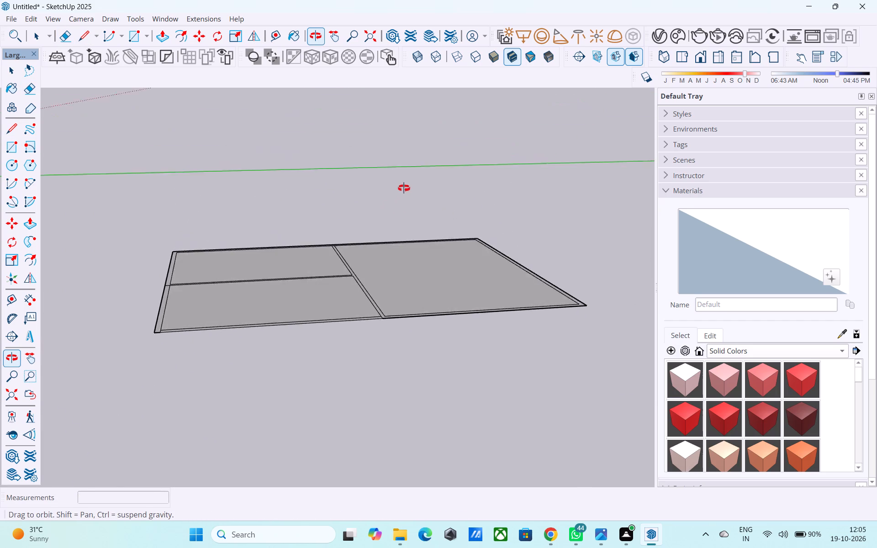
middle_drag(404, 188, 393, 370)
scroll(350, 164, up, 14)
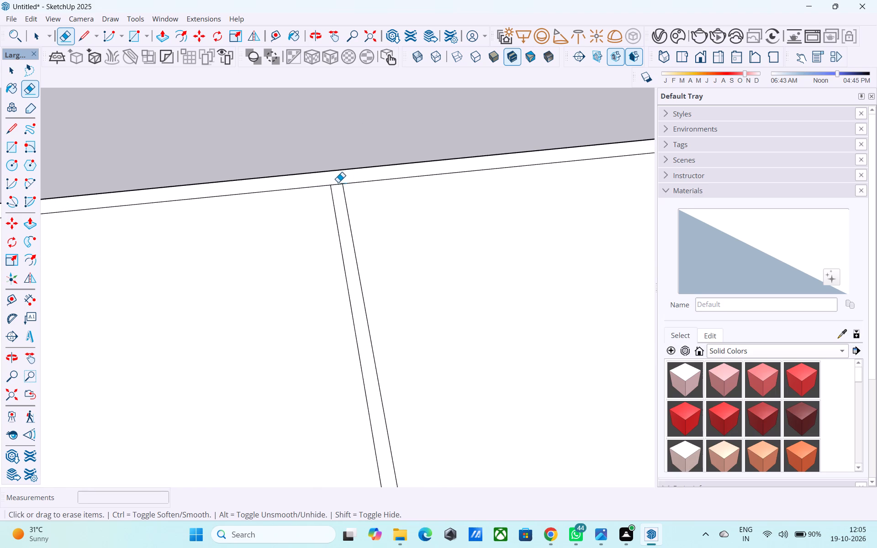
scroll(338, 182, up, 3)
drag(335, 188, 333, 194)
click(332, 185)
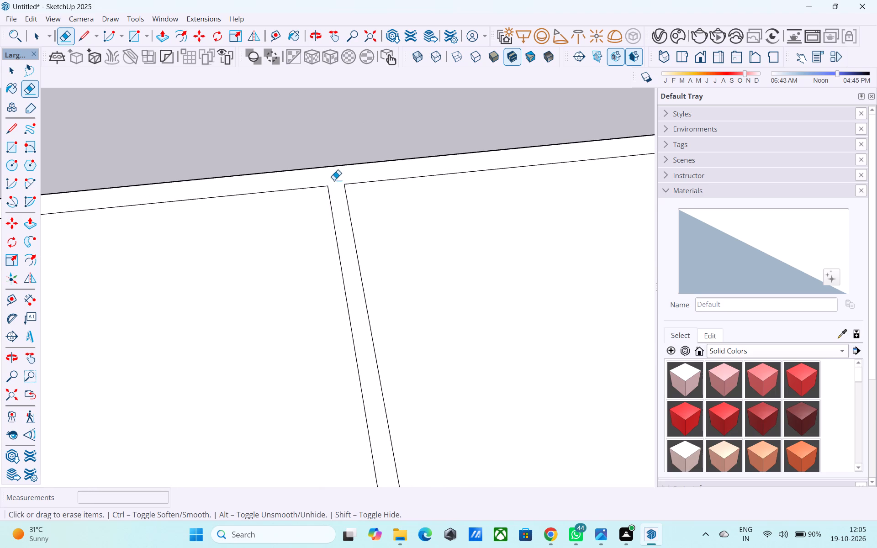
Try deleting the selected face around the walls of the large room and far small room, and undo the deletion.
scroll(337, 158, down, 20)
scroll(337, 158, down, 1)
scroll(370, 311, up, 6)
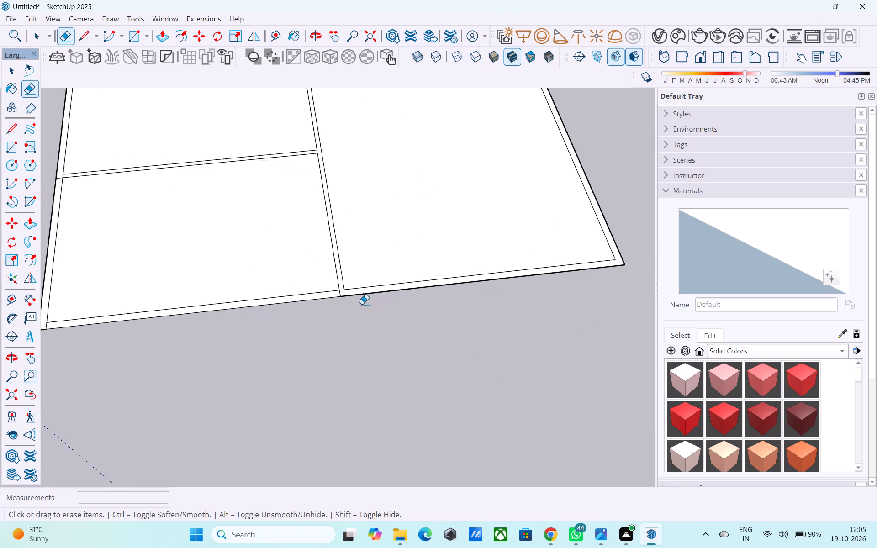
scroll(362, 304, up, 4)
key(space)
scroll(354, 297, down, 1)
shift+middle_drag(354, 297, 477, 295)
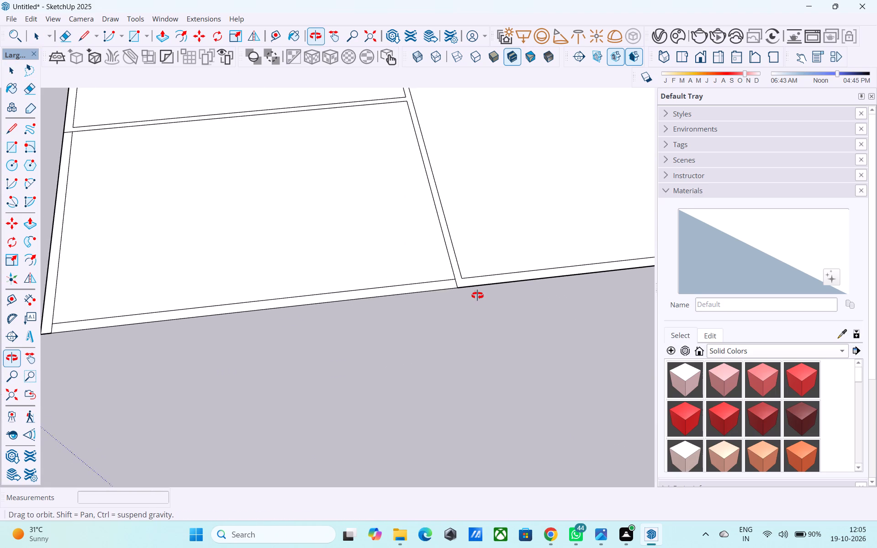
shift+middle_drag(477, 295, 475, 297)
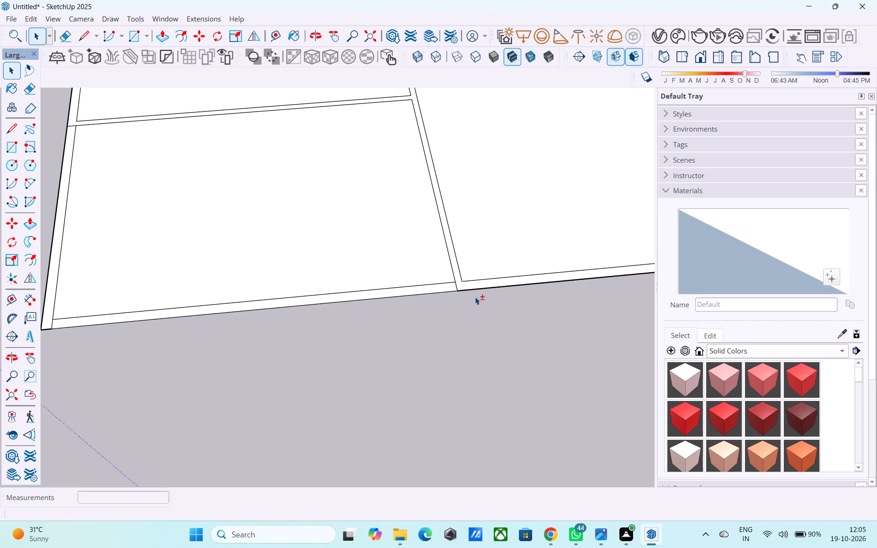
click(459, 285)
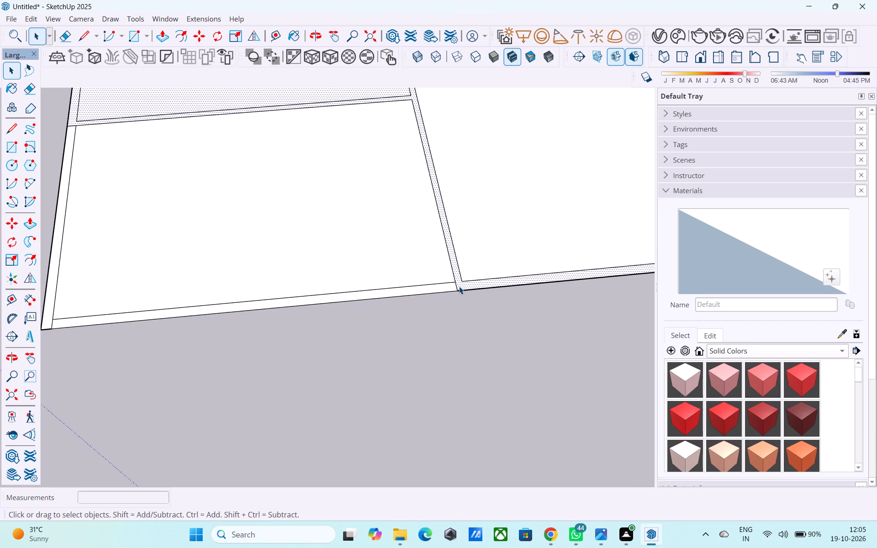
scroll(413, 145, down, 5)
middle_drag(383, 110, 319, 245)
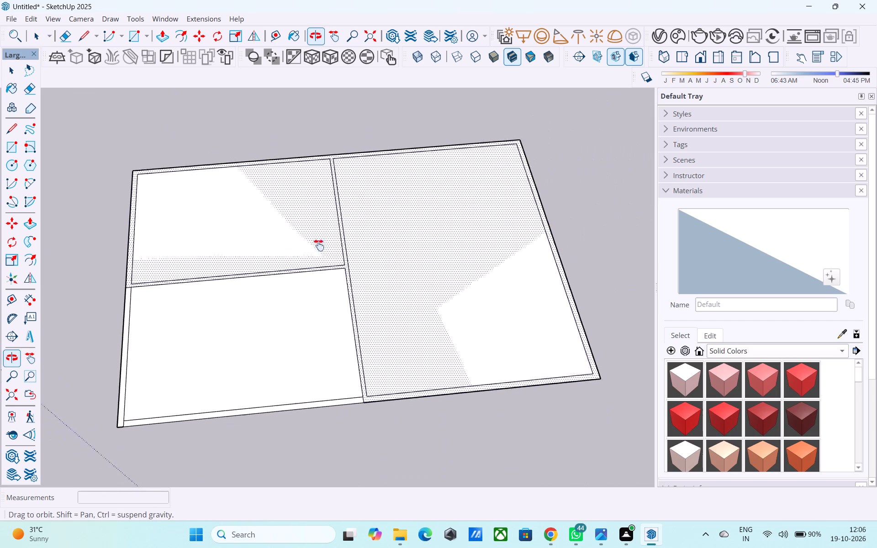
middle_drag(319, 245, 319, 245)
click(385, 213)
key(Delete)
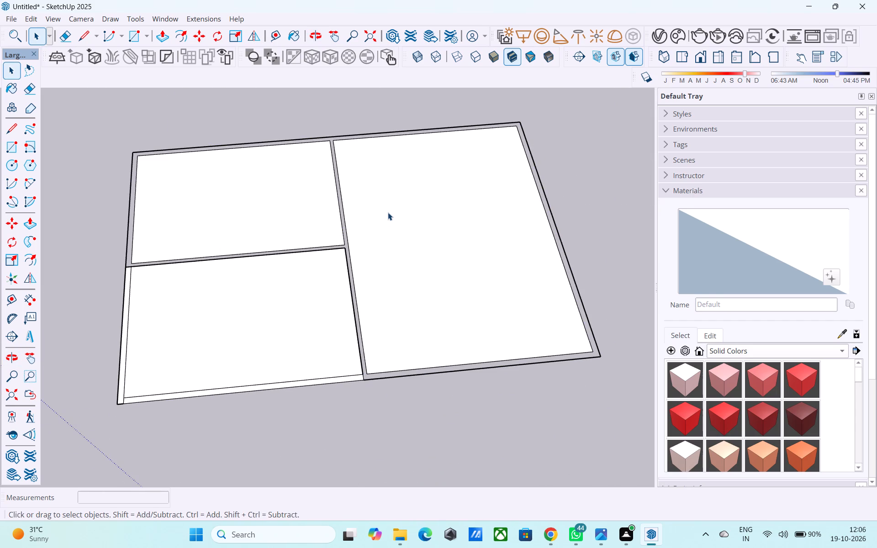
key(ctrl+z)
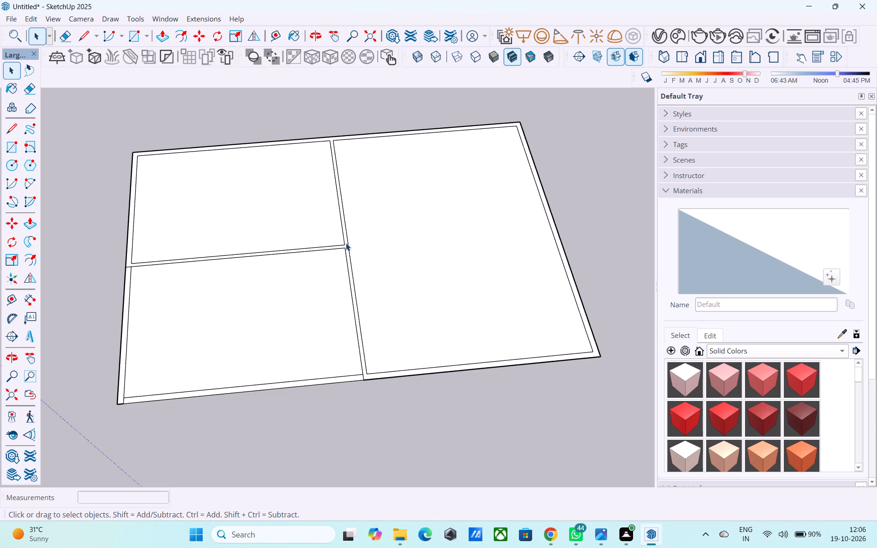
Draw a 19' 3" by 29' 3" rectangle over the far small room to separate its floor from the wall strip.
click(345, 243)
click(345, 244)
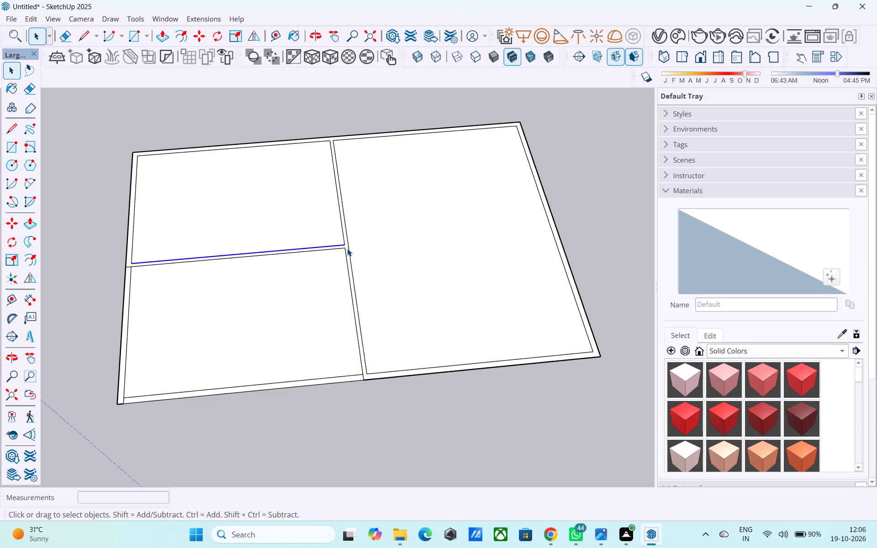
click(347, 248)
scroll(346, 247, up, 3)
click(346, 245)
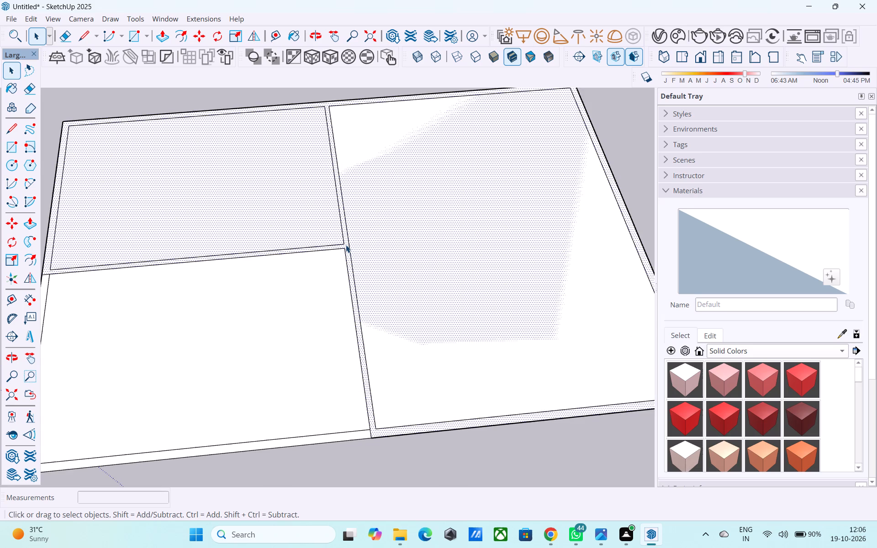
text(er)
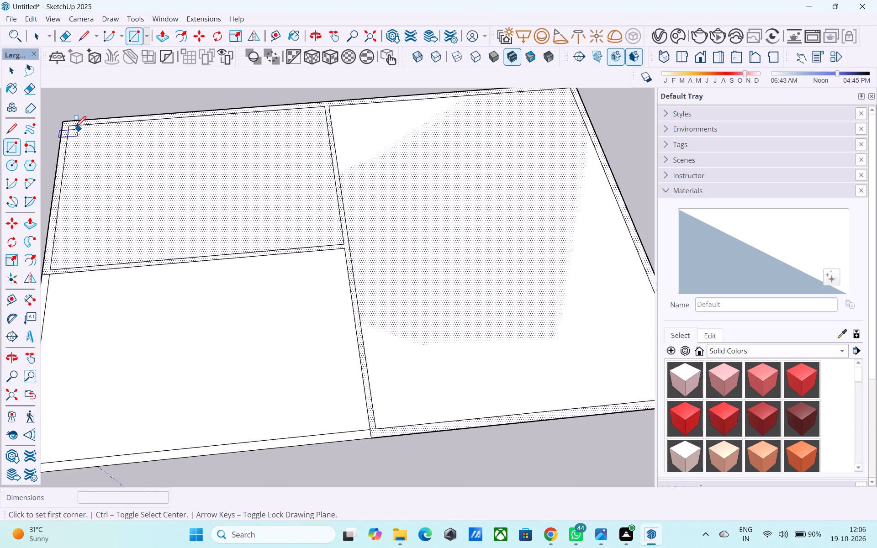
click(70, 123)
click(339, 241)
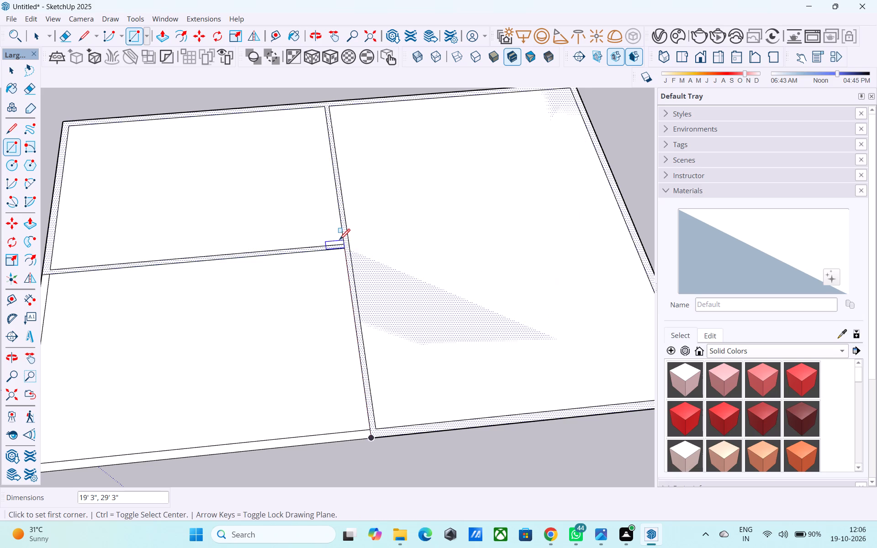
Draw a rectangle over the large undivided room between its opposite inner corners to separate its floor from the walls.
click(329, 104)
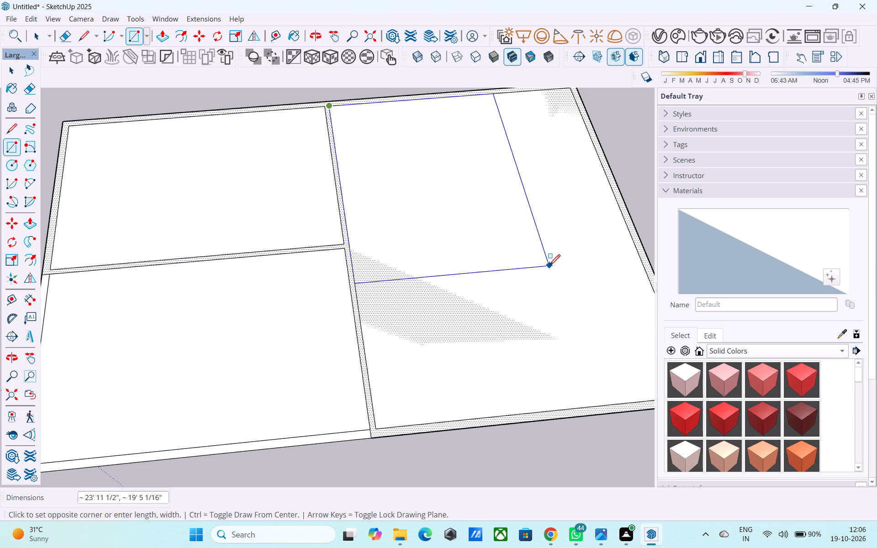
middle_drag(549, 266, 356, 220)
middle_drag(409, 301, 428, 294)
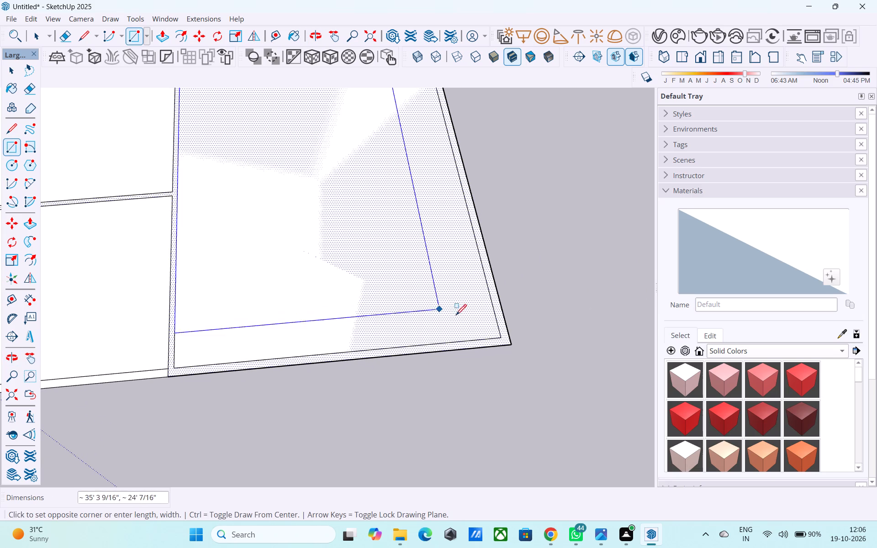
click(500, 336)
Push/Pull the connected wall strip around the large room and far small room up to a height of 10'.
scroll(498, 332, down, 5)
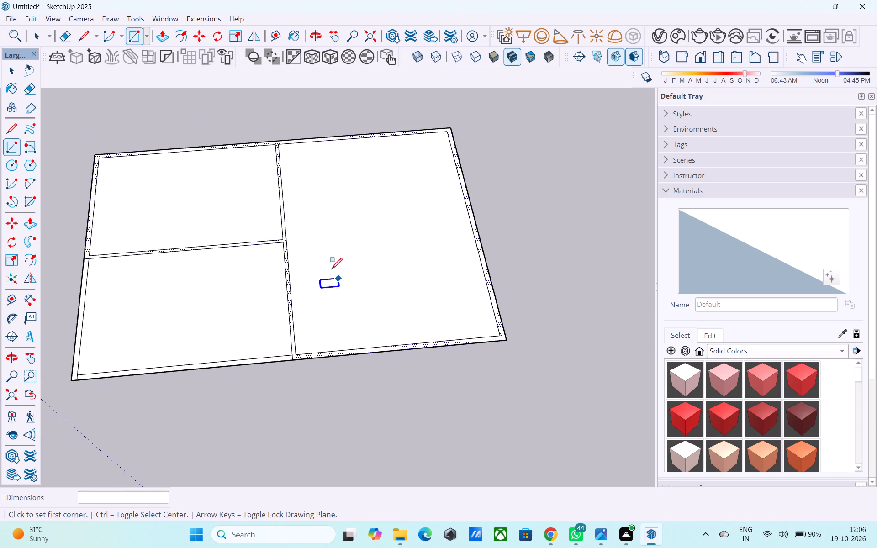
key(space)
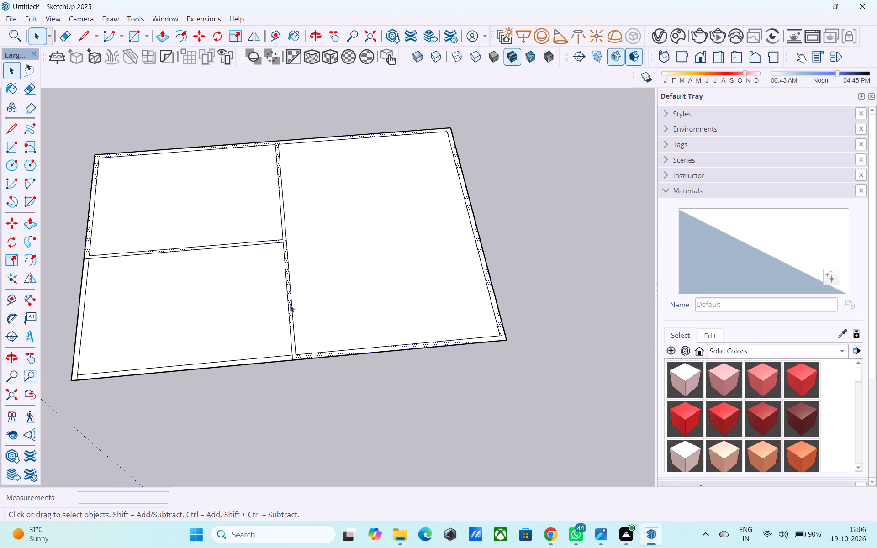
key(p)
click(290, 303)
scroll(310, 217, down, 3)
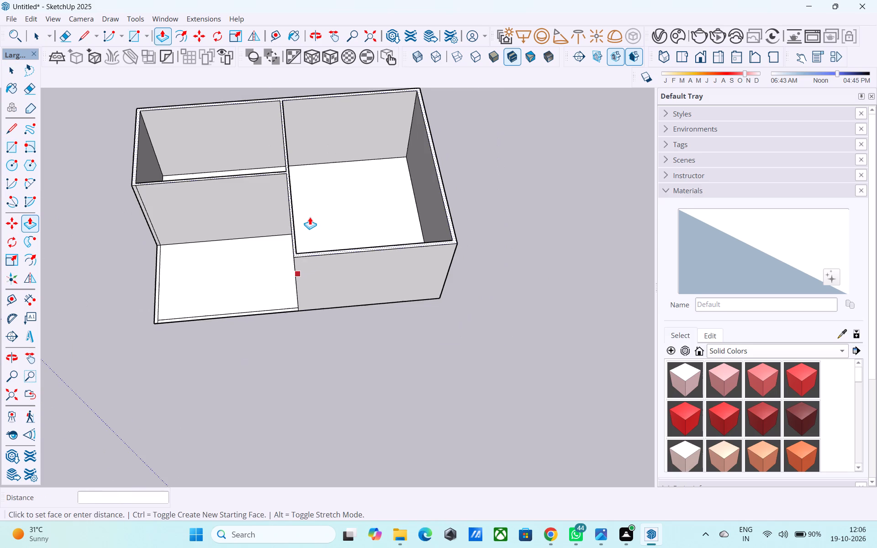
scroll(310, 217, down, 1)
key(1)
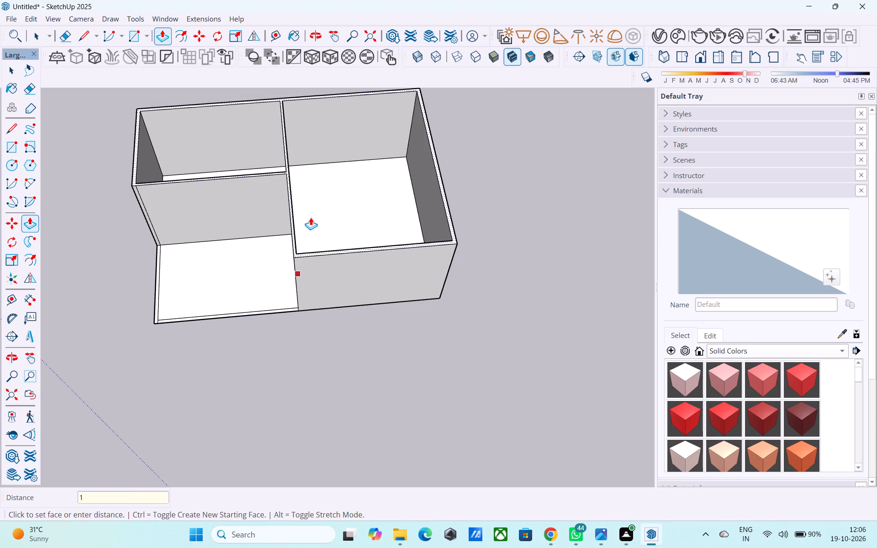
text(0')
key(Return)
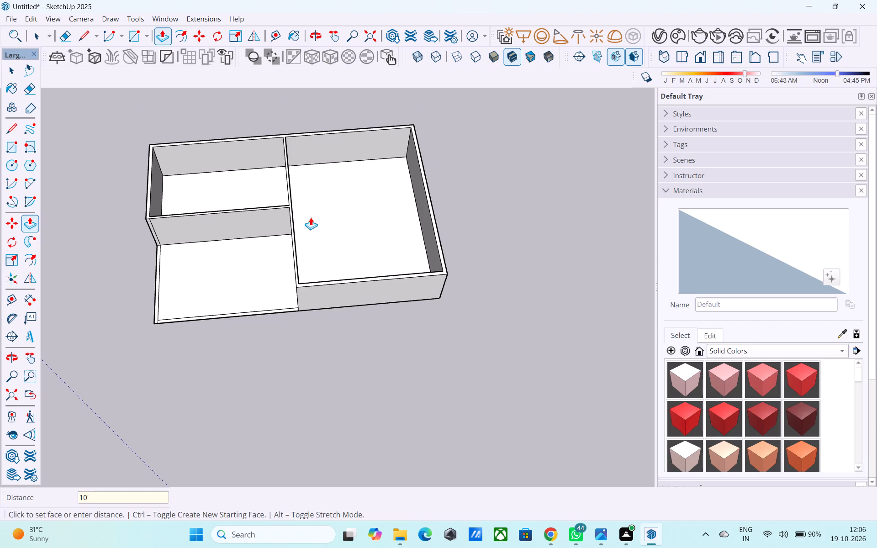
Draw a 6" line across the top of the cross partition where it joins the central partition.
key(space)
scroll(276, 201, up, 3)
key(l)
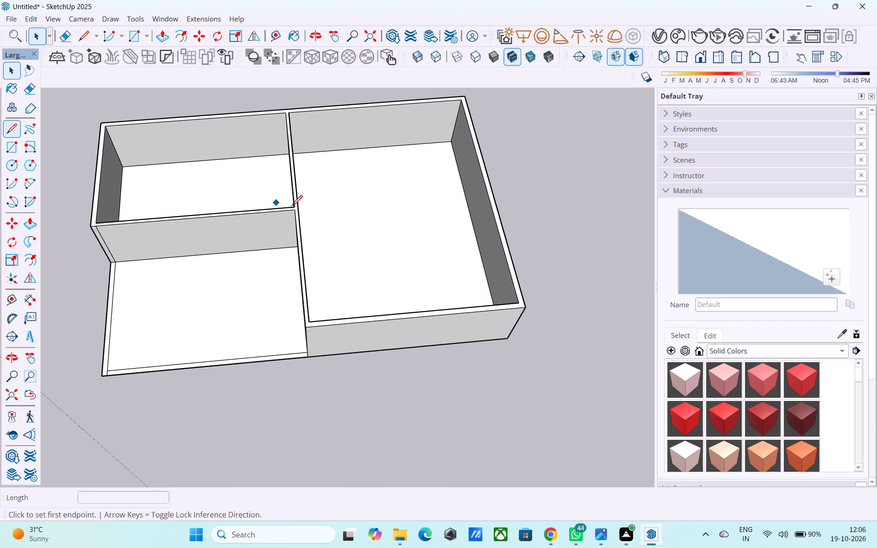
scroll(305, 210, up, 3)
click(288, 200)
scroll(289, 215, up, 4)
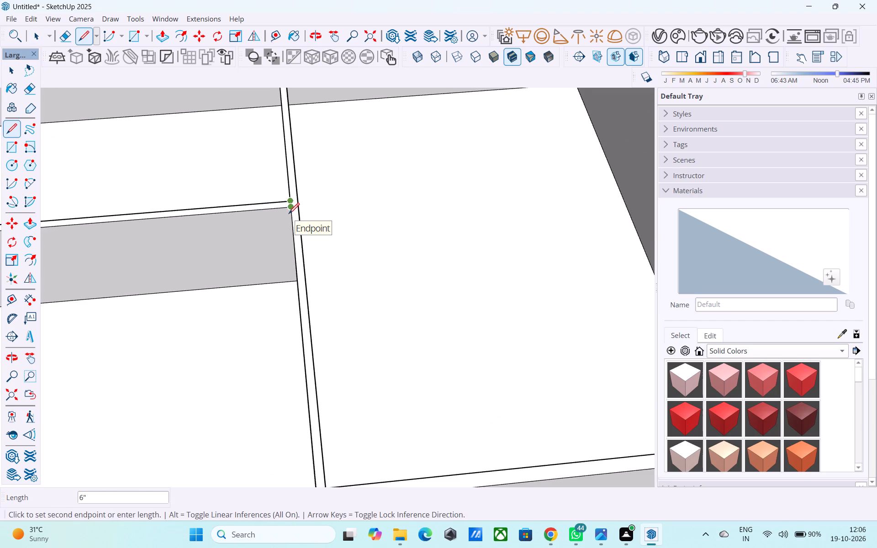
scroll(289, 215, up, 2)
click(290, 207)
Draw a line across the outer wall's top, from the central partition's inner corner to the wall's outer edge.
scroll(315, 142, down, 4)
shift+middle_drag(315, 142, 330, 343)
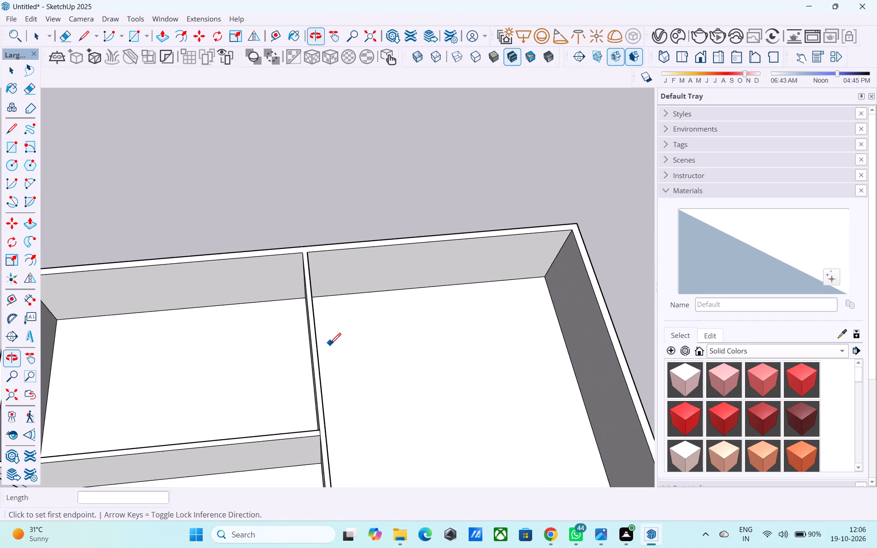
shift+middle_drag(310, 326, 431, 304)
scroll(438, 274, up, 3)
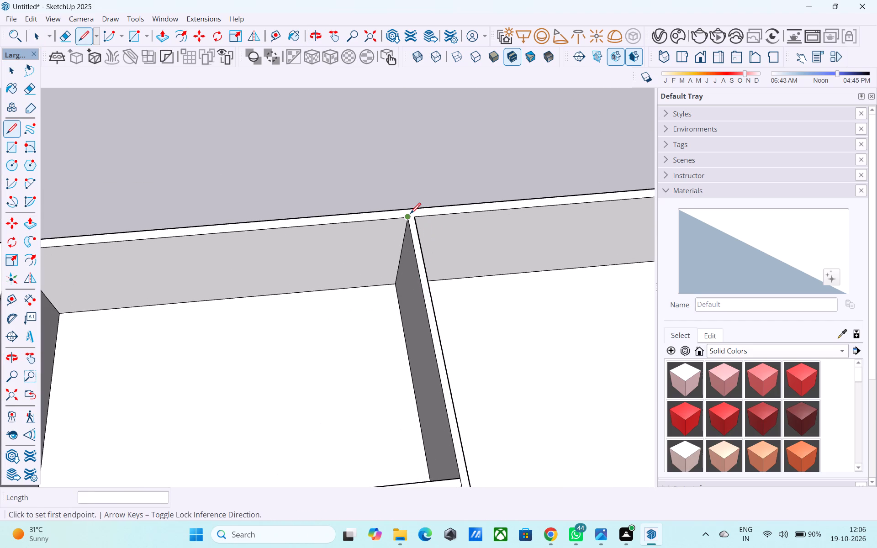
click(410, 215)
click(410, 210)
scroll(350, 195, down, 12)
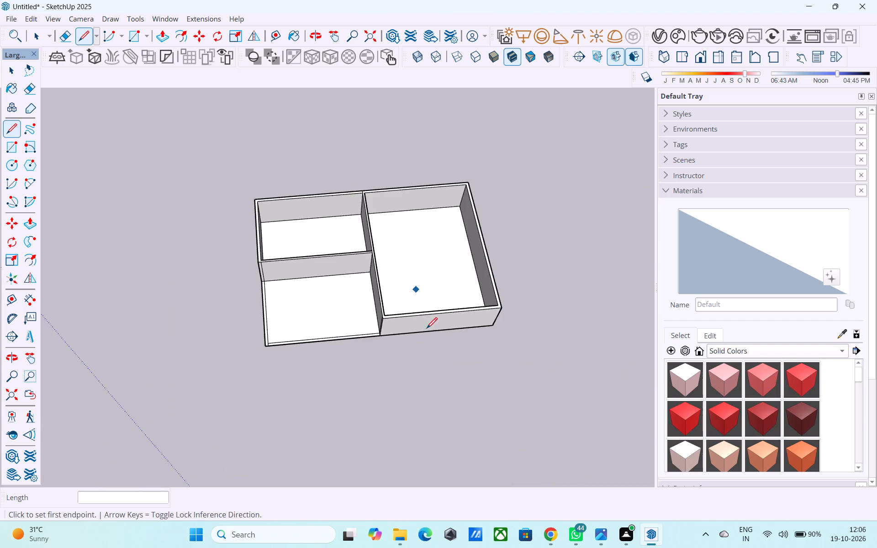
Push/Pull the top of the wall strip around the large room up by 11'.
shift+middle_drag(427, 329, 405, 293)
scroll(411, 278, up, 11)
key(space)
scroll(397, 265, up, 1)
click(397, 265)
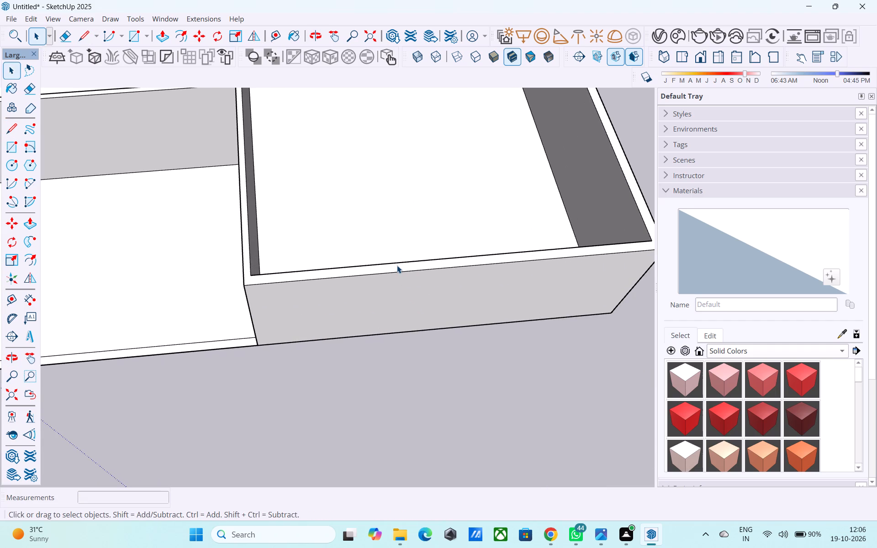
key(p)
click(397, 265)
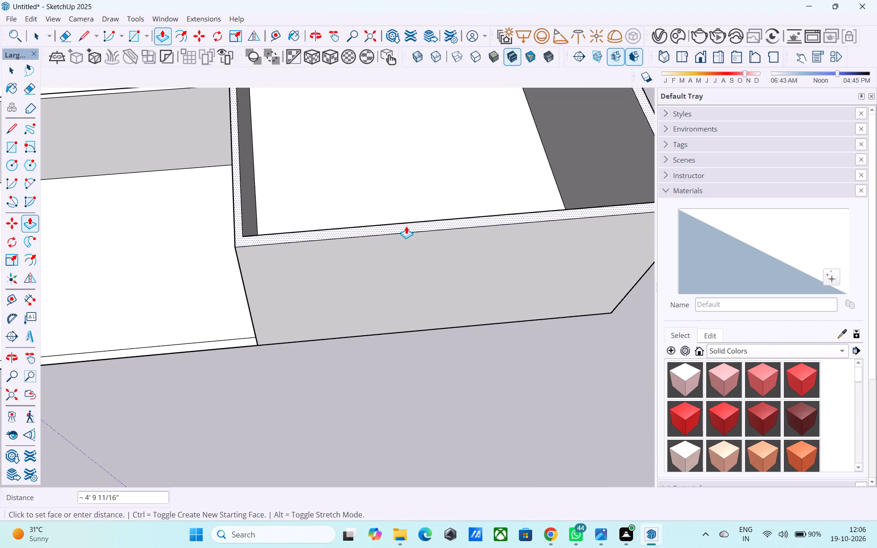
text(11')
key(Return)
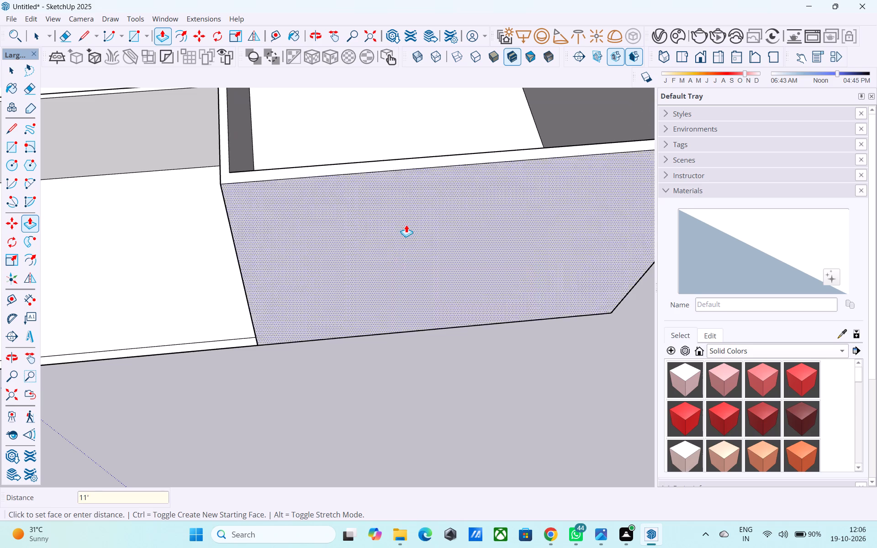
Draw a rectangle closing the open top of the lower walled room between its diagonally opposite inner corners.
scroll(396, 252, down, 7)
scroll(390, 294, down, 4)
middle_drag(391, 304, 382, 117)
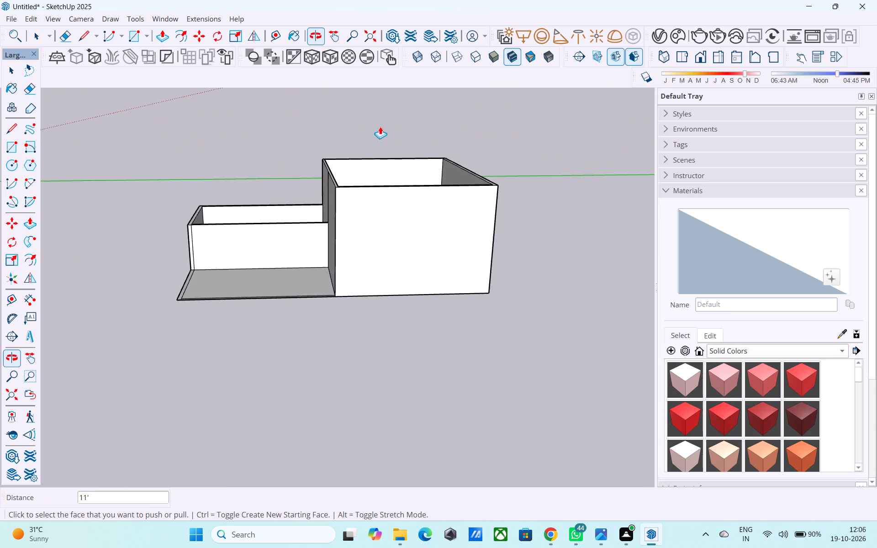
shift+middle_drag(366, 140, 386, 217)
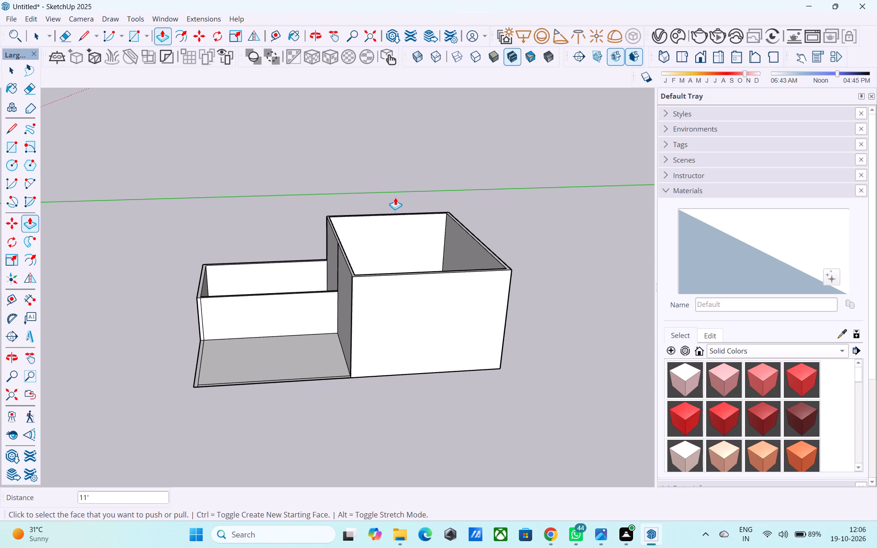
middle_drag(395, 195, 396, 187)
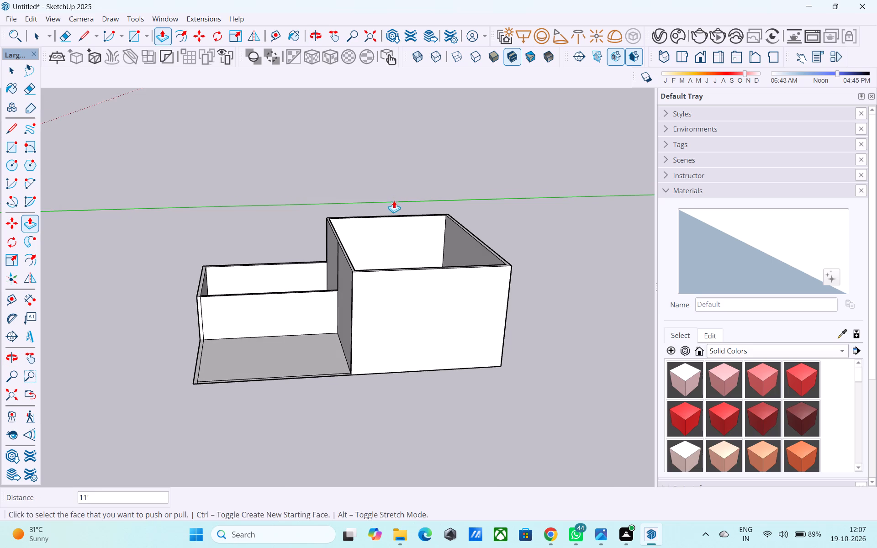
middle_drag(392, 203, 565, 212)
middle_drag(332, 274, 444, 276)
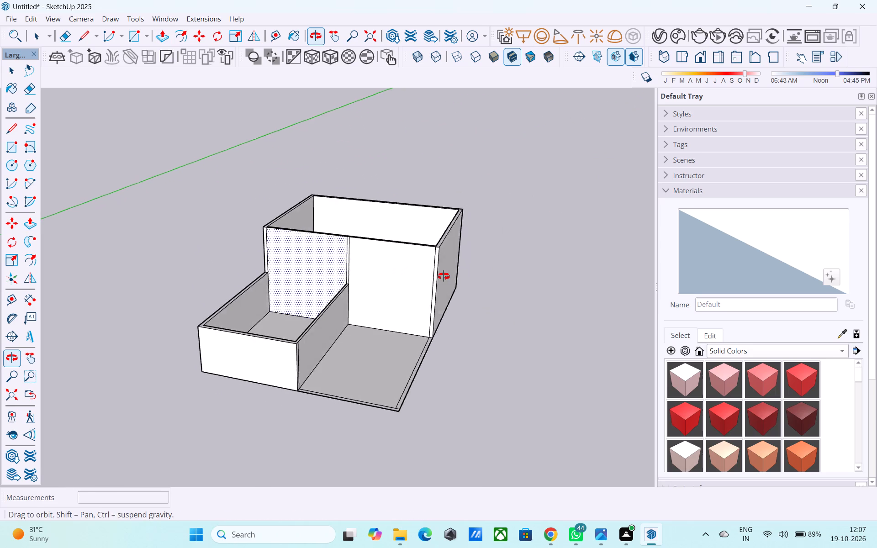
middle_drag(444, 276, 541, 274)
scroll(273, 287, up, 7)
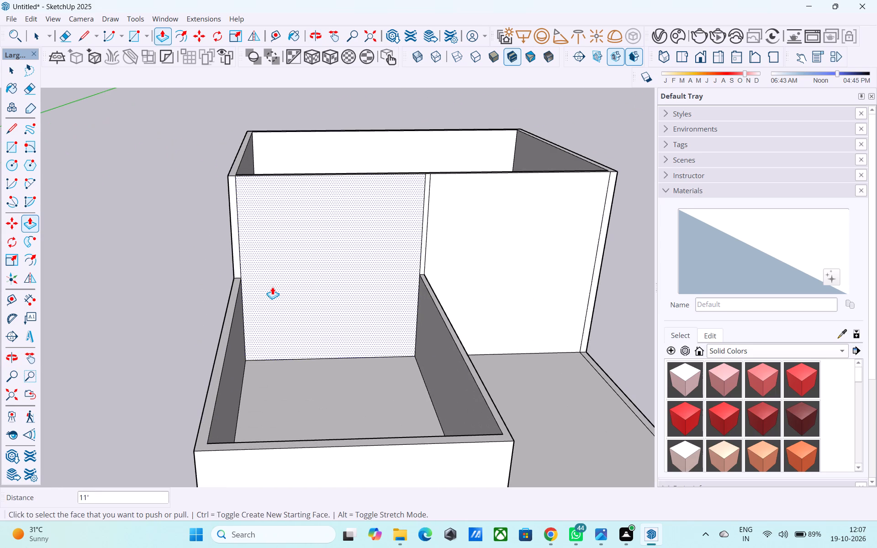
key(space)
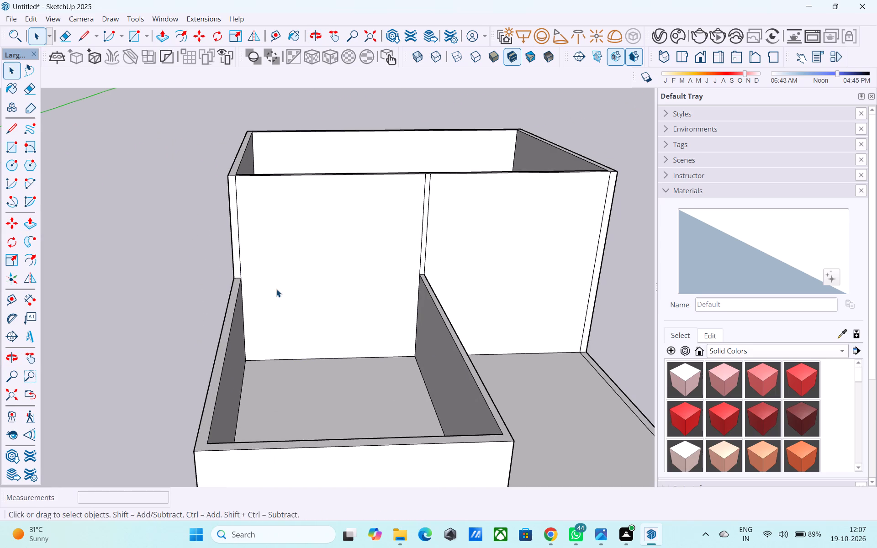
key(r)
click(243, 280)
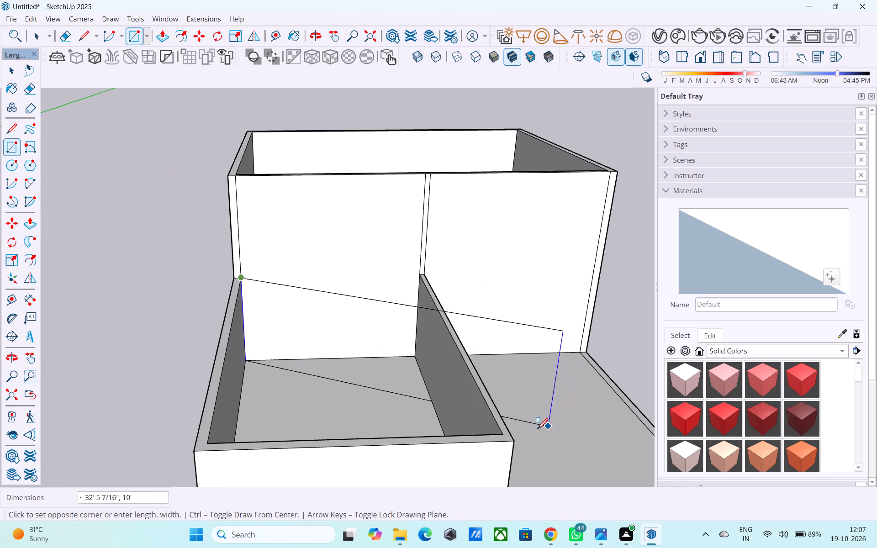
click(502, 431)
key(space)
Reverse the new face covering the lower walled room.
click(379, 379)
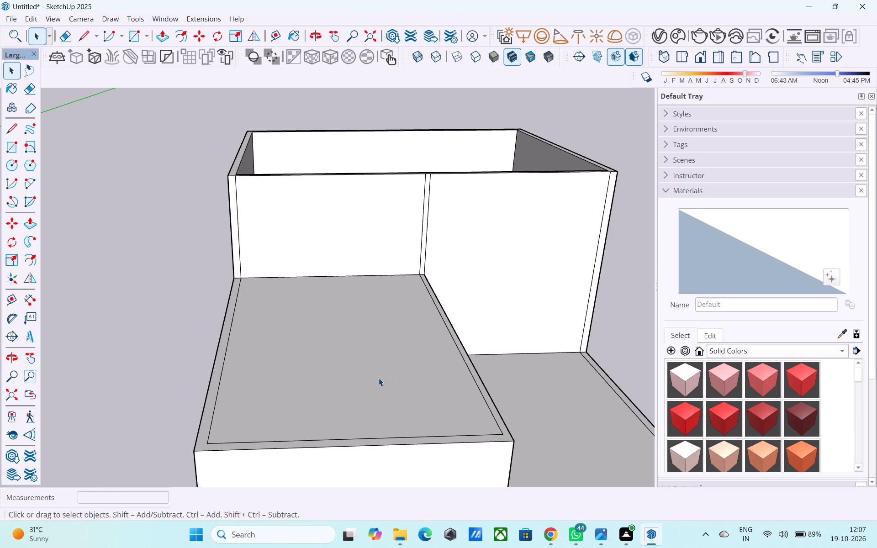
right_click(378, 378)
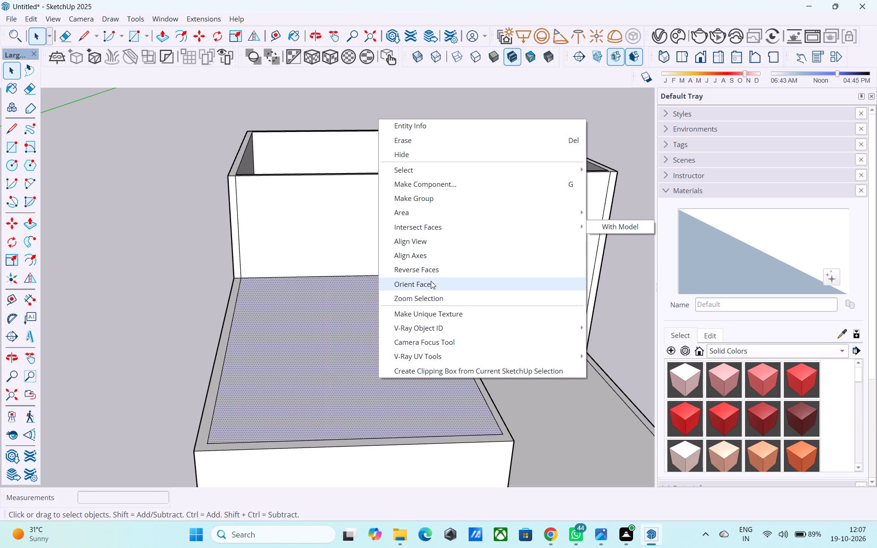
click(432, 276)
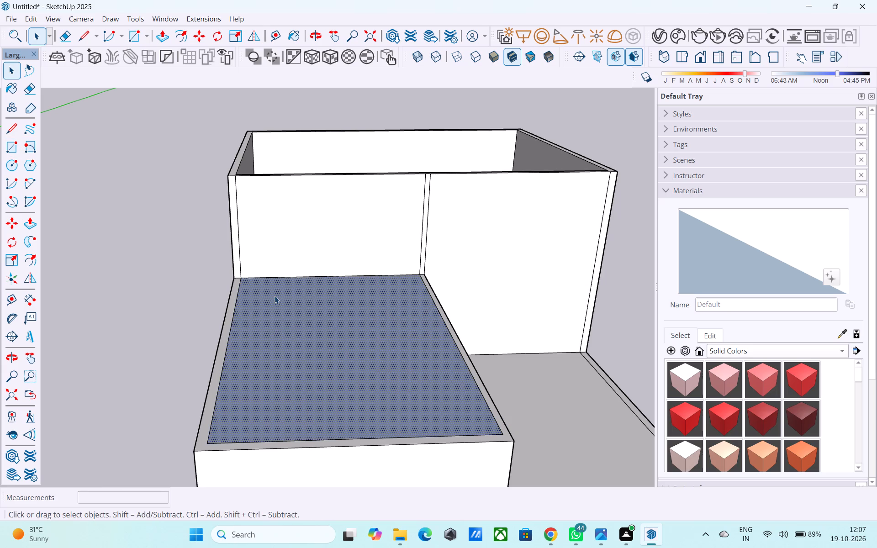
Draw 6" vertical lines up from two diagonally opposite corners of the lower room's cover face.
key(l)
click(245, 275)
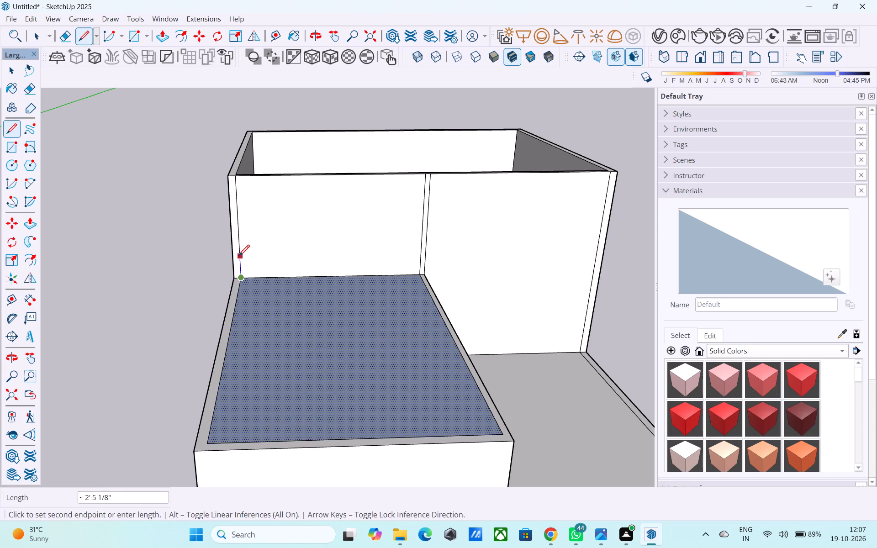
text(6")
key(Return)
key(space)
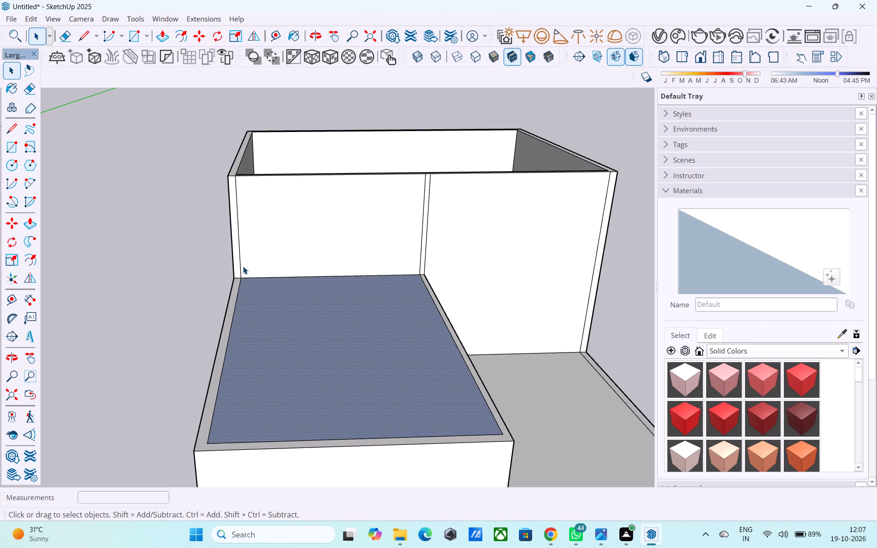
key(l)
click(501, 431)
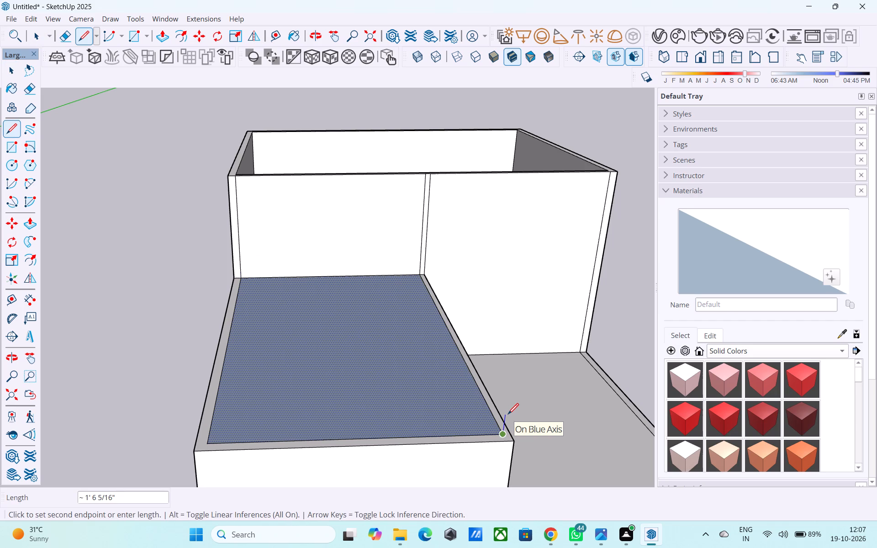
key(6)
key(shift+quotedbl)
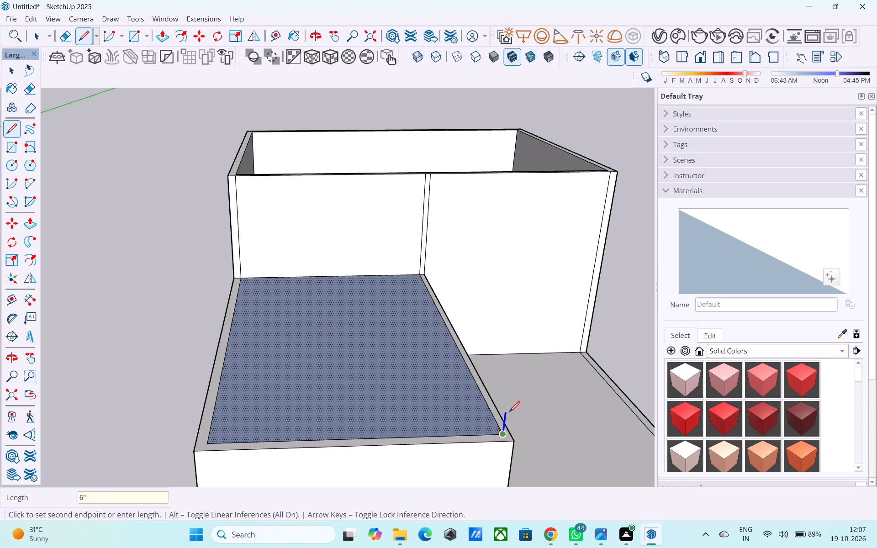
key(Return)
Draw a rectangle between the upper ends of the two 6" vertical lines to form the slab's top.
key(r)
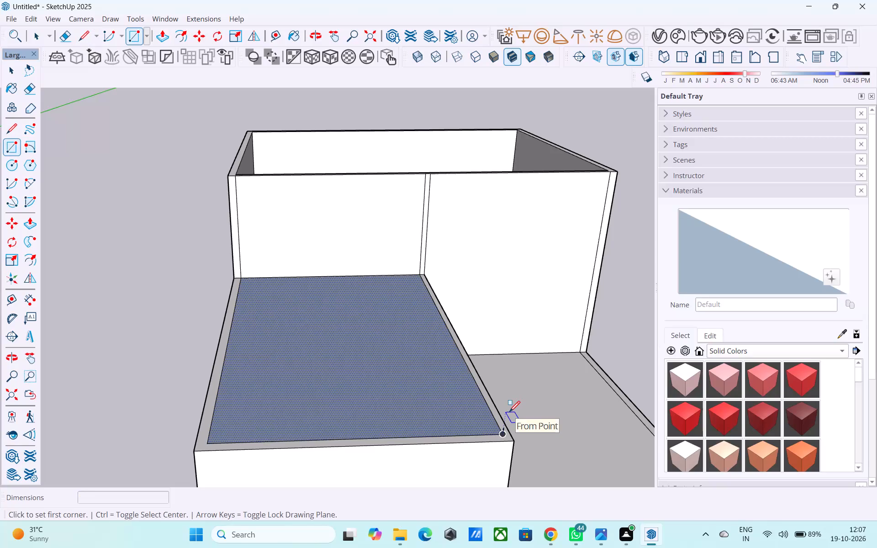
click(505, 427)
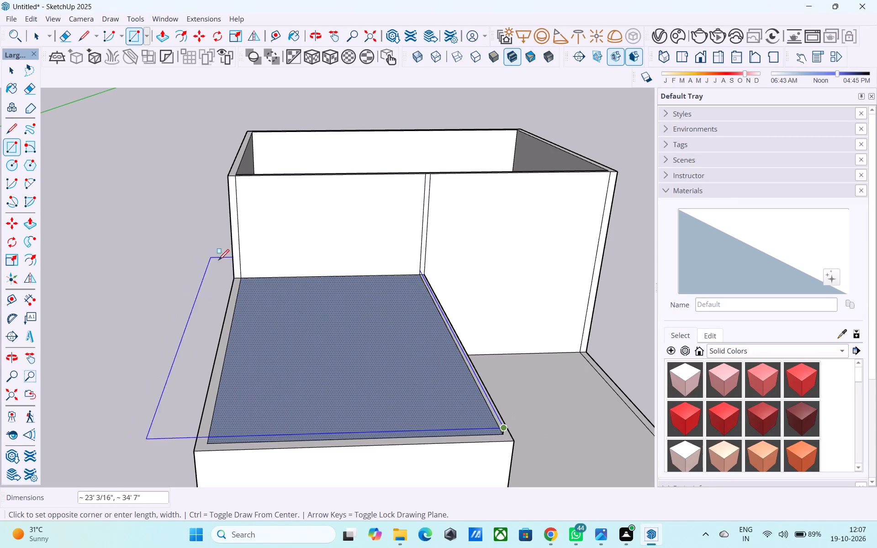
click(241, 276)
Draw a vertical line joining the slab's lower and upper edges at the building's outer corner to close its sides.
middle_drag(296, 328, 211, 267)
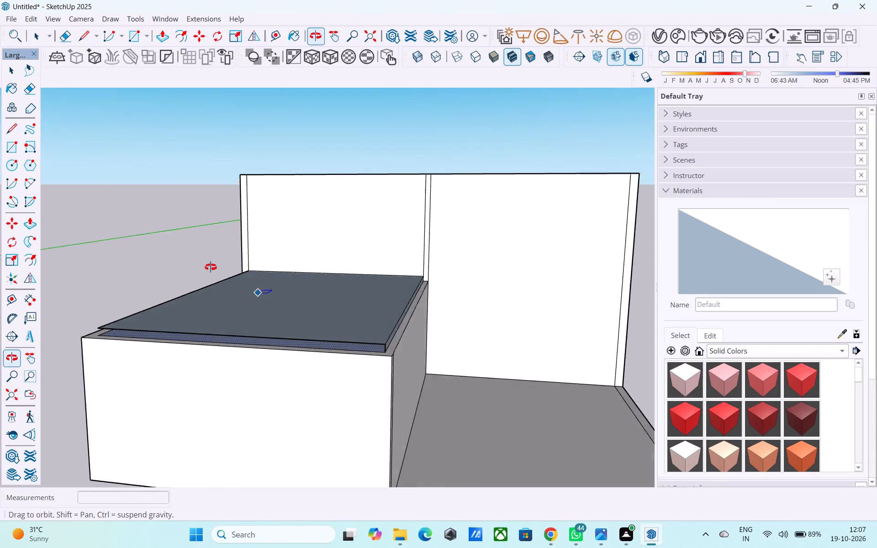
middle_drag(211, 267, 174, 262)
middle_drag(162, 279, 337, 290)
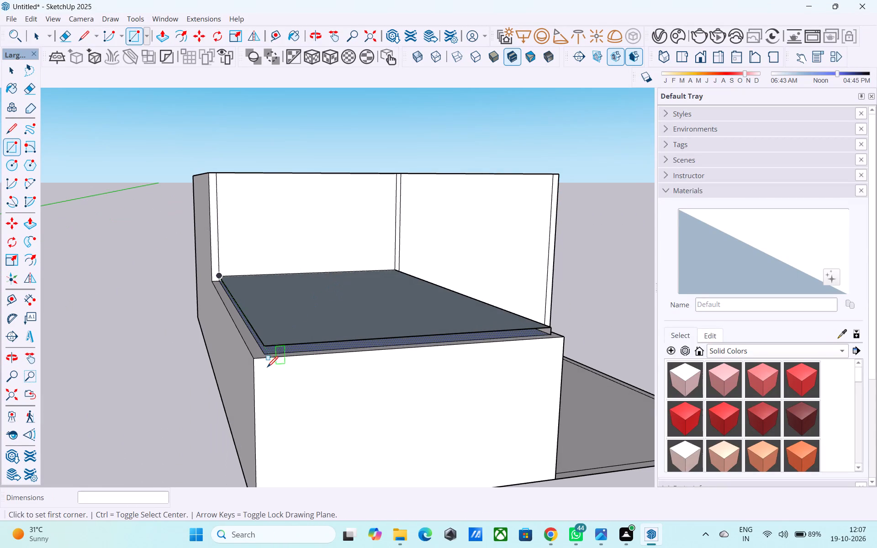
scroll(265, 366, up, 3)
key(l)
scroll(261, 347, up, 6)
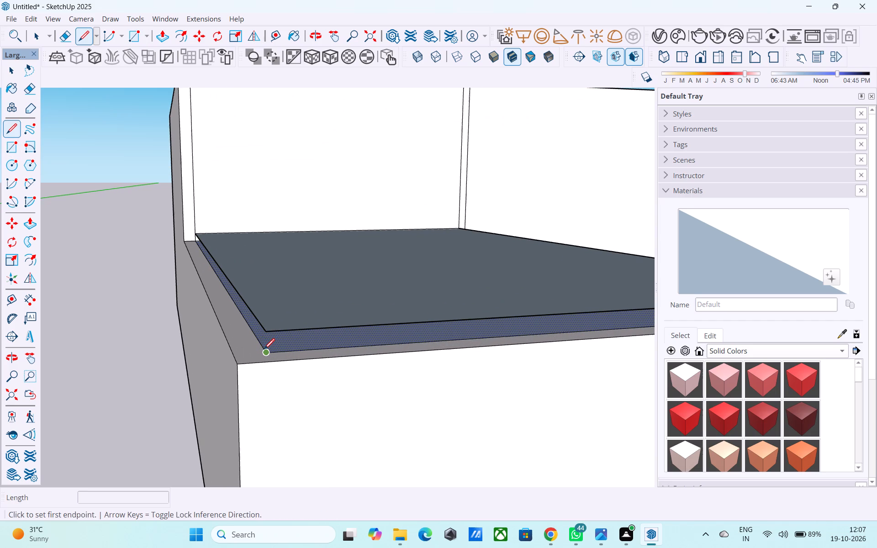
click(264, 350)
click(269, 328)
Reverse the slab's two side faces that meet at the building's outer corner, and its top face.
scroll(252, 290, down, 2)
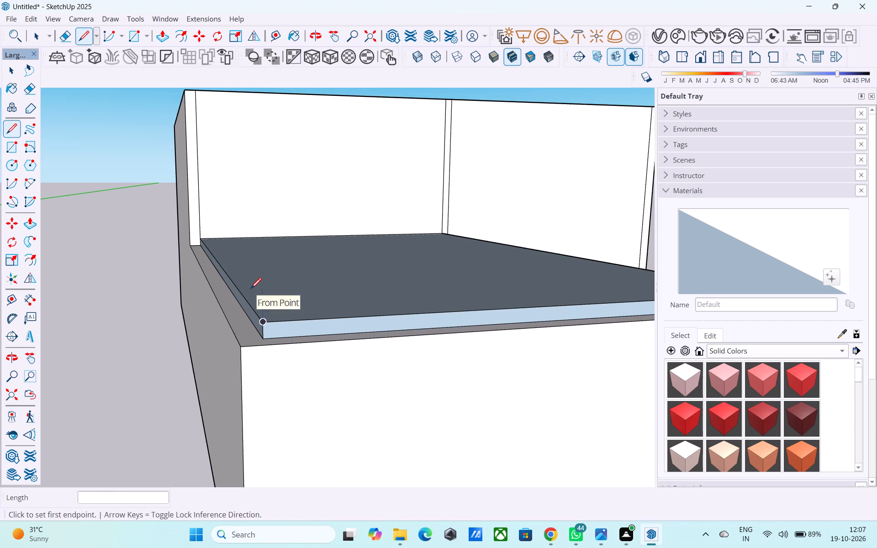
middle_drag(251, 290, 297, 274)
scroll(380, 287, up, 3)
key(space)
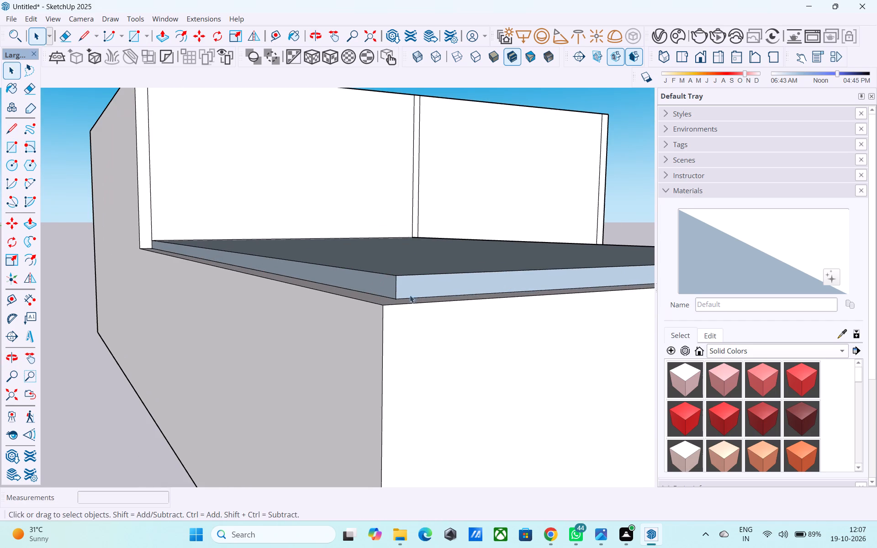
scroll(433, 291, down, 2)
middle_drag(432, 291, 205, 355)
middle_drag(148, 270, 195, 321)
scroll(200, 329, up, 3)
click(204, 341)
right_click(204, 341)
click(245, 233)
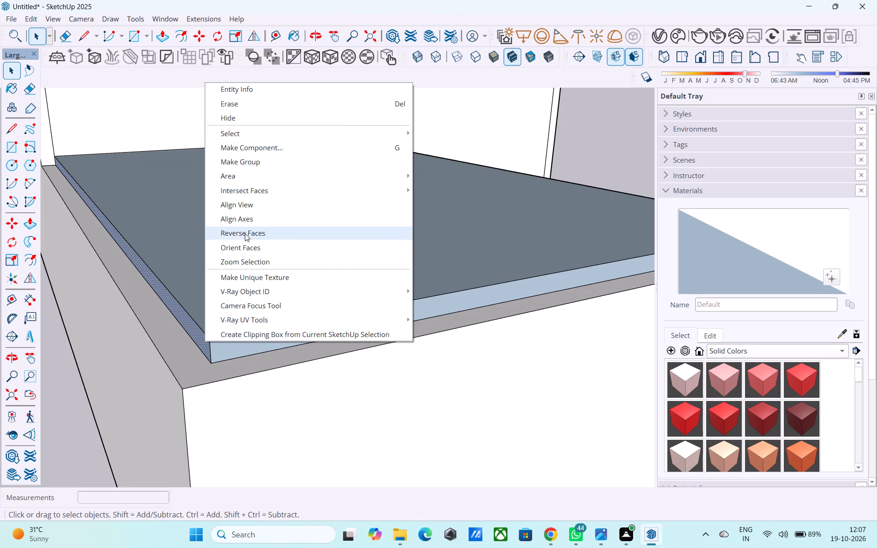
click(242, 347)
right_click(241, 347)
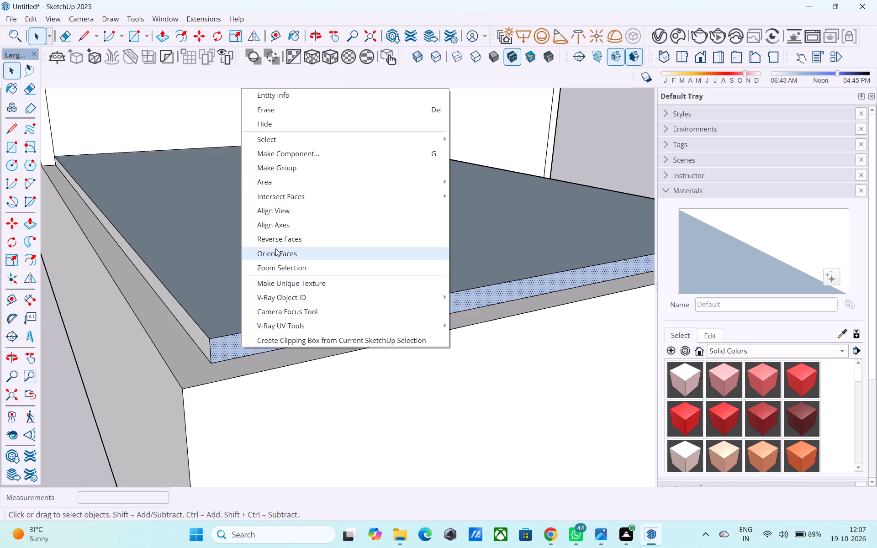
click(279, 243)
click(263, 271)
right_click(263, 271)
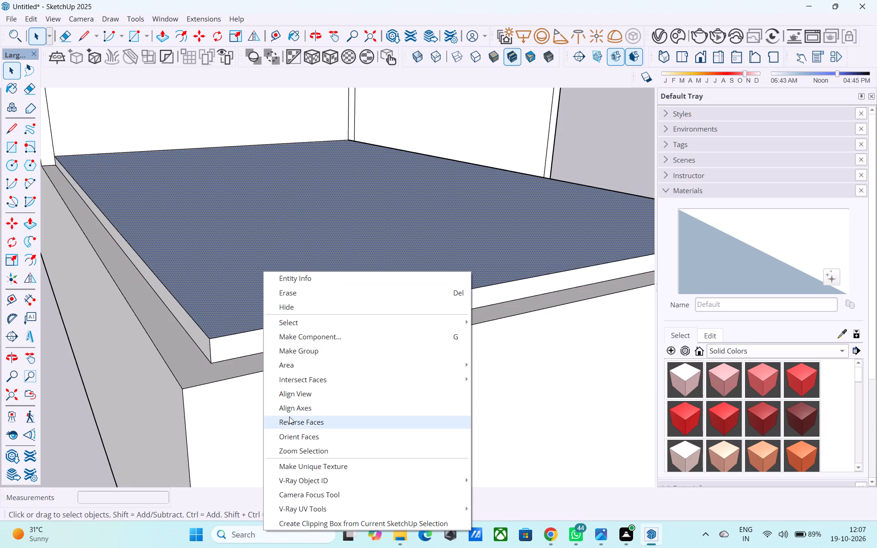
click(289, 416)
Reverse the slab's side face overlooking the room whose walls are not raised.
middle_drag(283, 403, 192, 383)
scroll(157, 345, down, 10)
middle_drag(352, 328, 172, 339)
scroll(185, 321, up, 4)
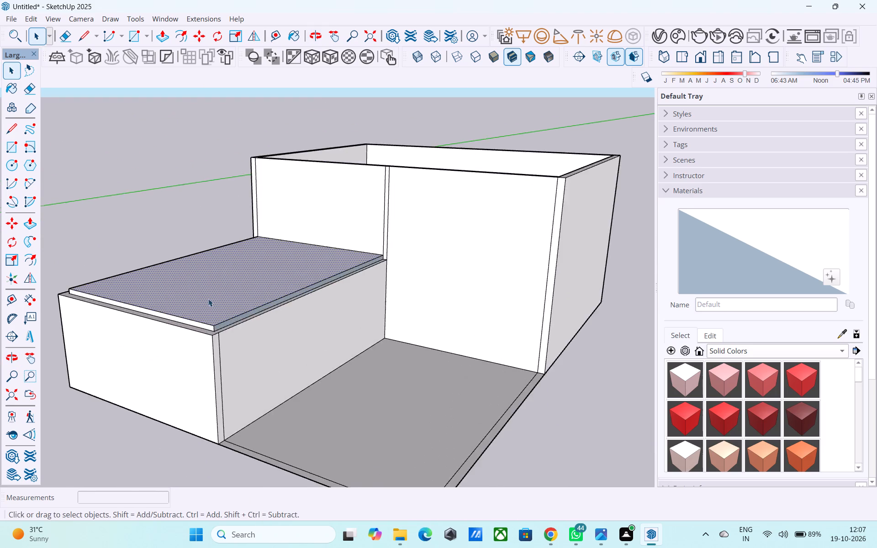
scroll(208, 299, up, 12)
click(235, 332)
right_click(235, 332)
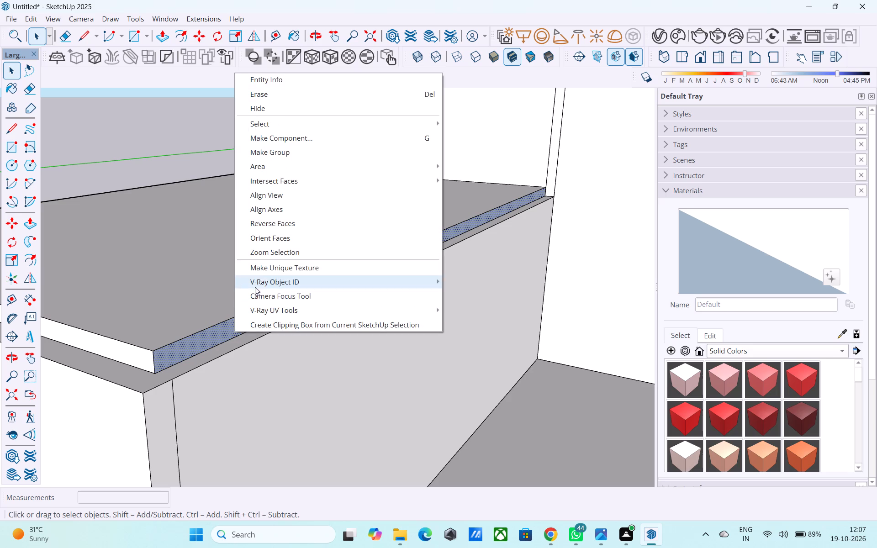
click(285, 221)
Examine the slab's side faces and edges along the lower room's wall tops.
scroll(346, 266, down, 6)
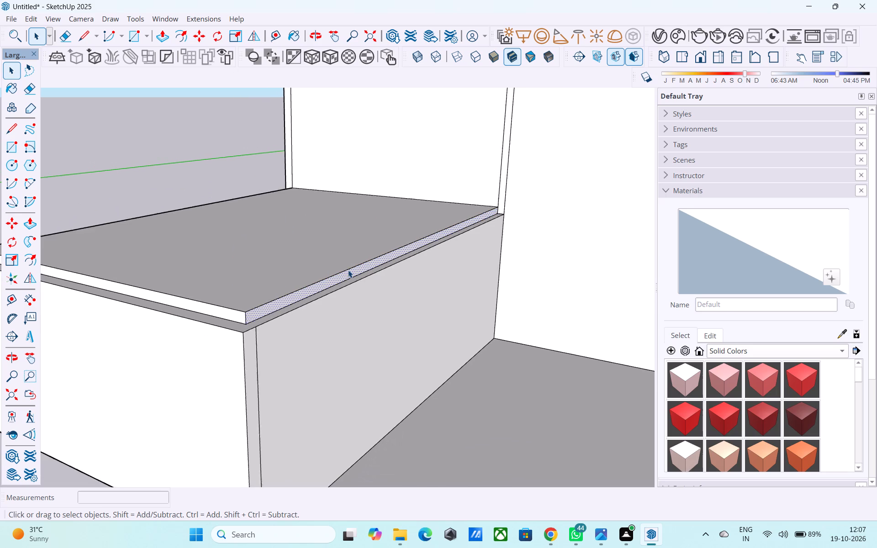
scroll(348, 270, down, 2)
shift+middle_drag(267, 296, 290, 300)
scroll(286, 290, down, 9)
shift+middle_drag(291, 298, 295, 336)
scroll(295, 336, up, 11)
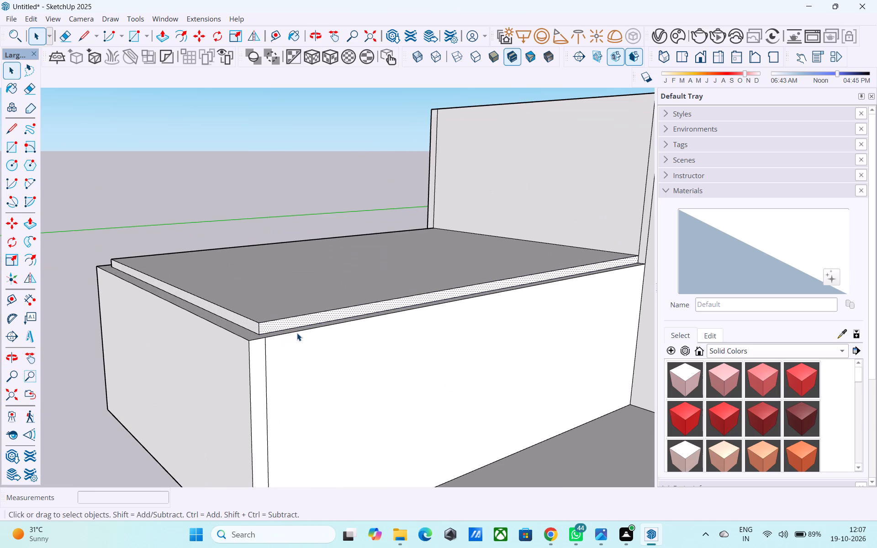
middle_drag(297, 333, 379, 332)
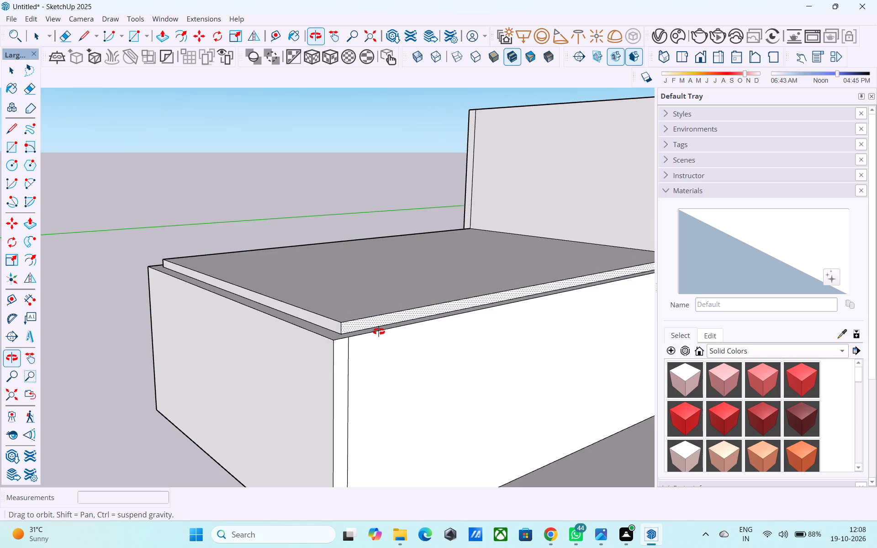
Push/Pull the slab's side face overlooking the uncovered room outward 18' 9" so the slab spans above that room.
middle_drag(379, 332, 412, 316)
scroll(417, 315, up, 4)
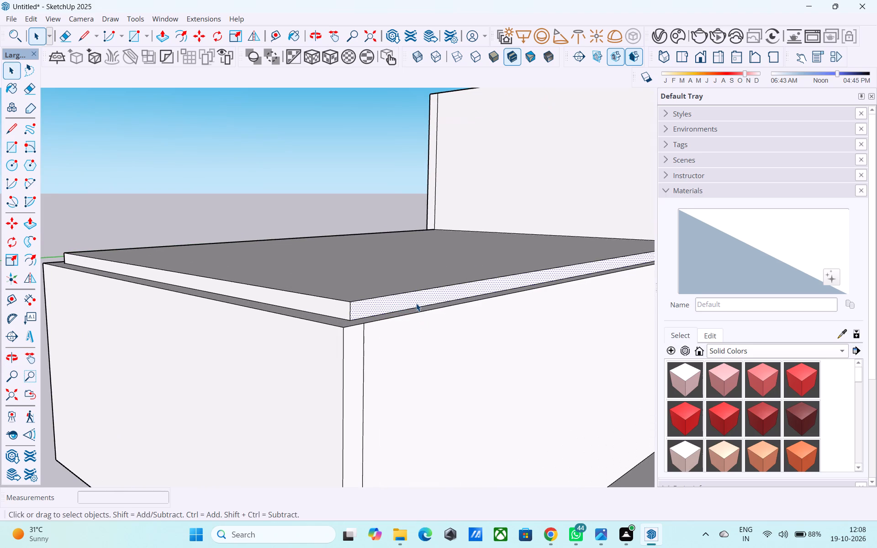
click(416, 303)
scroll(416, 303, down, 10)
key(p)
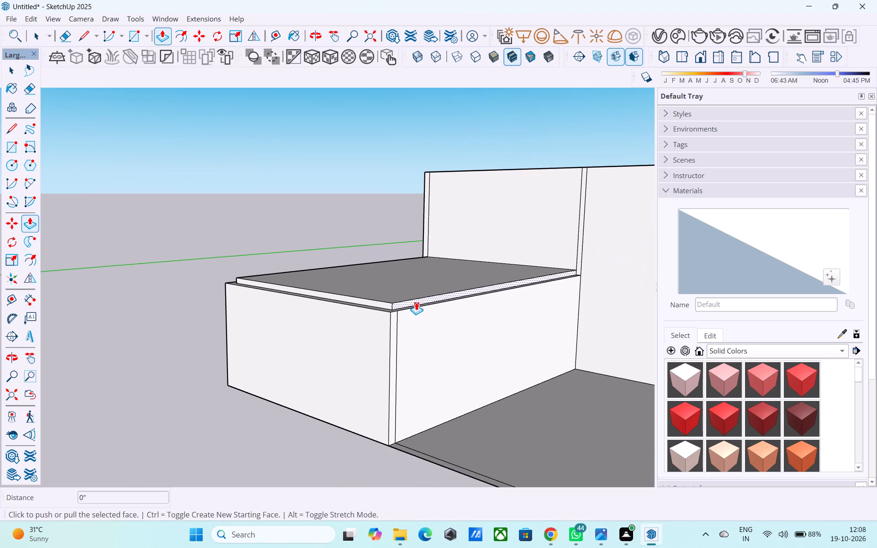
click(416, 302)
click(446, 317)
click(411, 302)
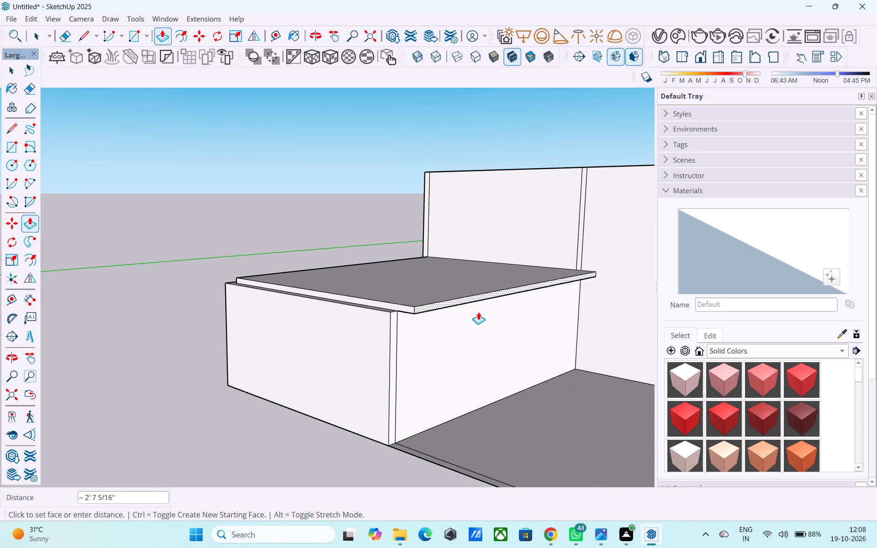
scroll(591, 323, down, 2)
shift+middle_drag(583, 325, 271, 335)
click(613, 220)
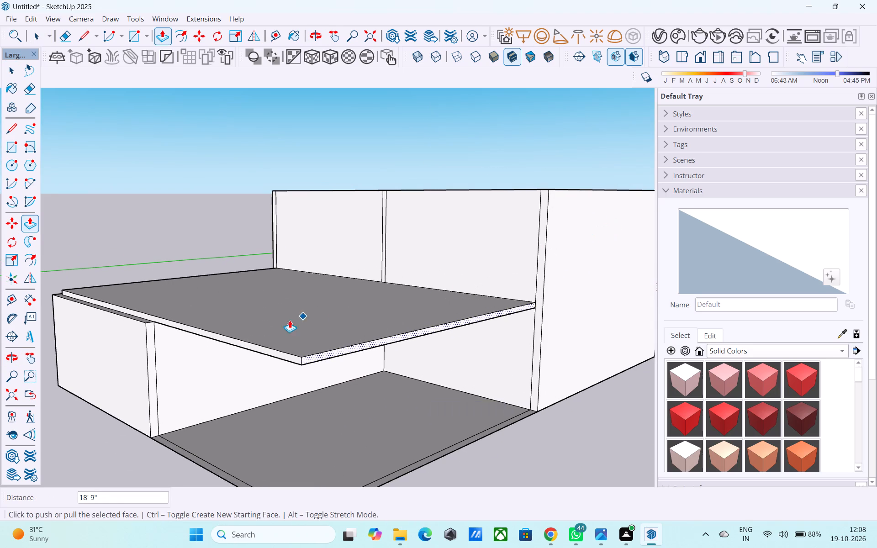
Push/Pull the slab's side face above the lower end wall outward 9", flush with the wall's outer face.
shift+middle_drag(285, 317, 397, 311)
scroll(371, 320, up, 7)
key(space)
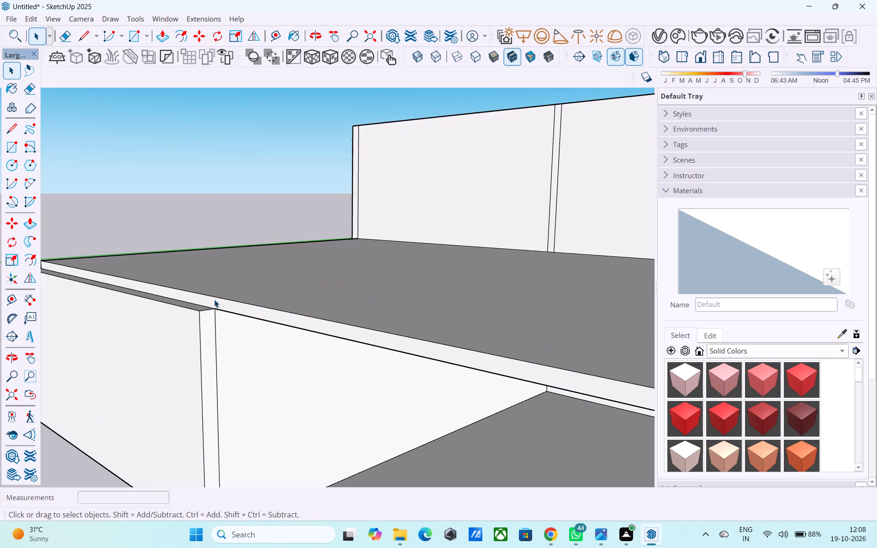
click(214, 300)
key(p)
click(215, 306)
click(199, 344)
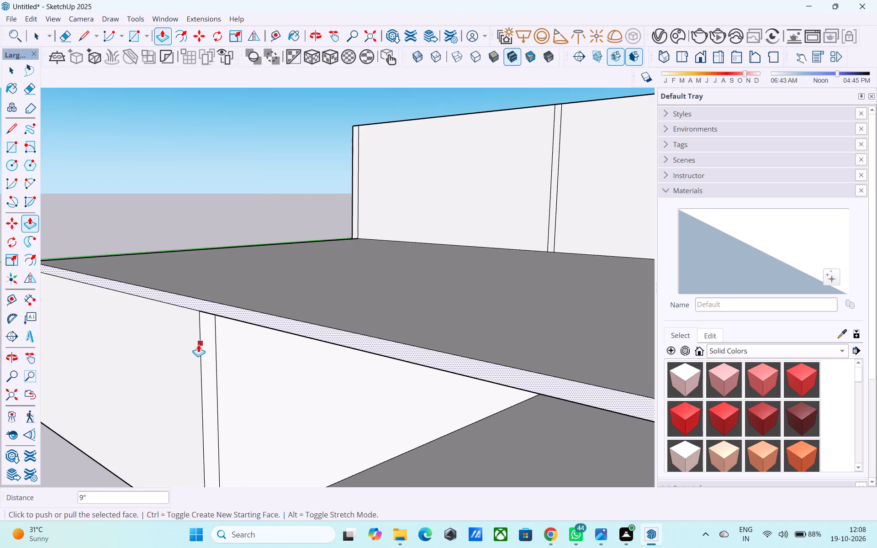
Push/Pull the slab's side face along the adjacent outer wall, opposite the open side, outward 9" to the wall's outer face.
scroll(200, 348, down, 9)
shift+middle_drag(205, 358, 770, 371)
scroll(493, 353, up, 6)
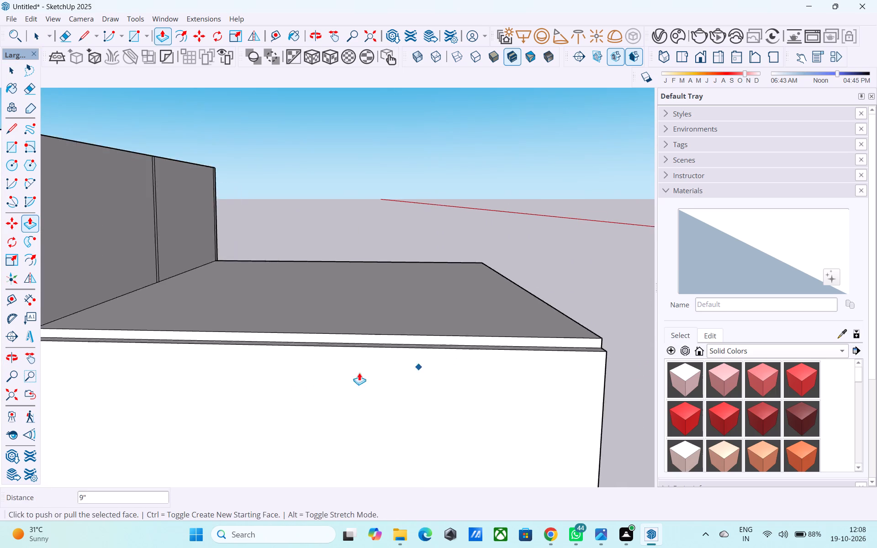
scroll(359, 373, up, 3)
key(space)
click(316, 320)
key(p)
click(316, 319)
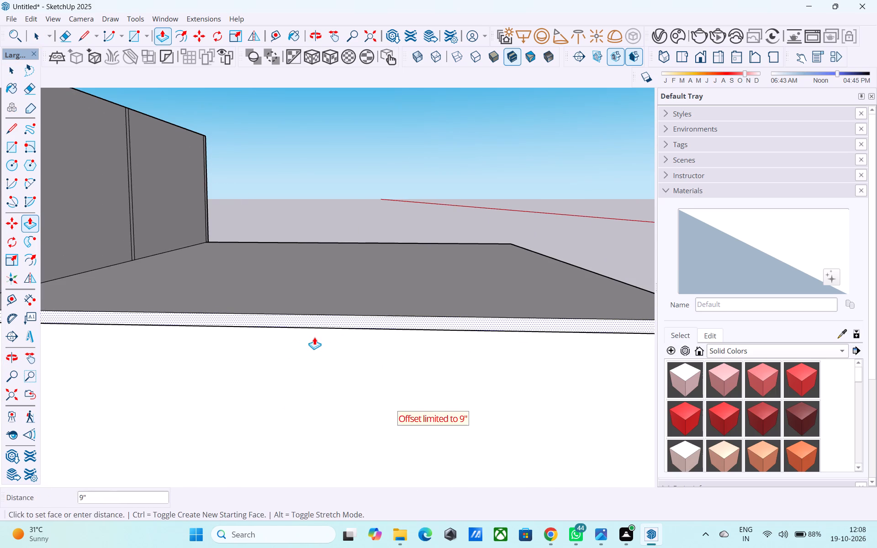
click(314, 345)
Copy the vertical edge near the outer corner of the wall facing the open room 1' along that wall.
scroll(355, 377, down, 8)
middle_drag(338, 393, 122, 417)
middle_drag(502, 398, 142, 372)
middle_drag(201, 329, 119, 295)
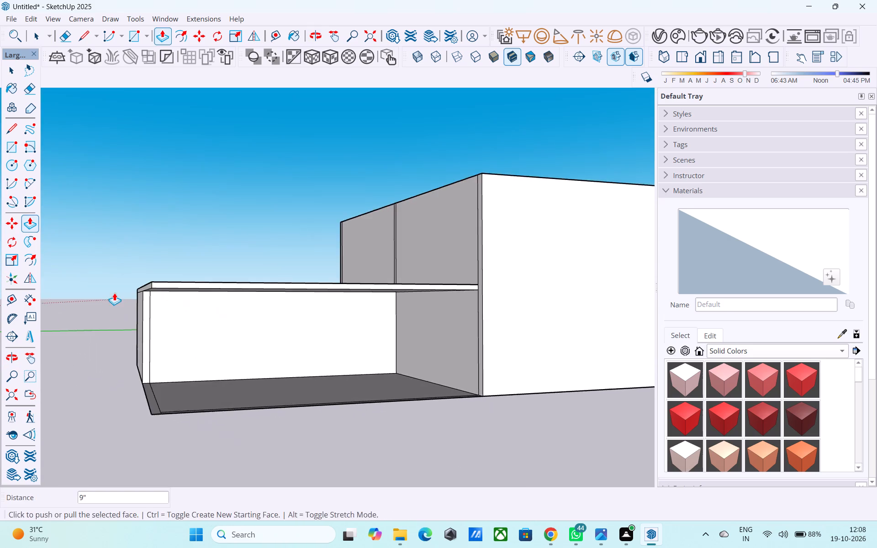
shift+middle_drag(122, 293, 126, 307)
shift+middle_drag(176, 353, 184, 364)
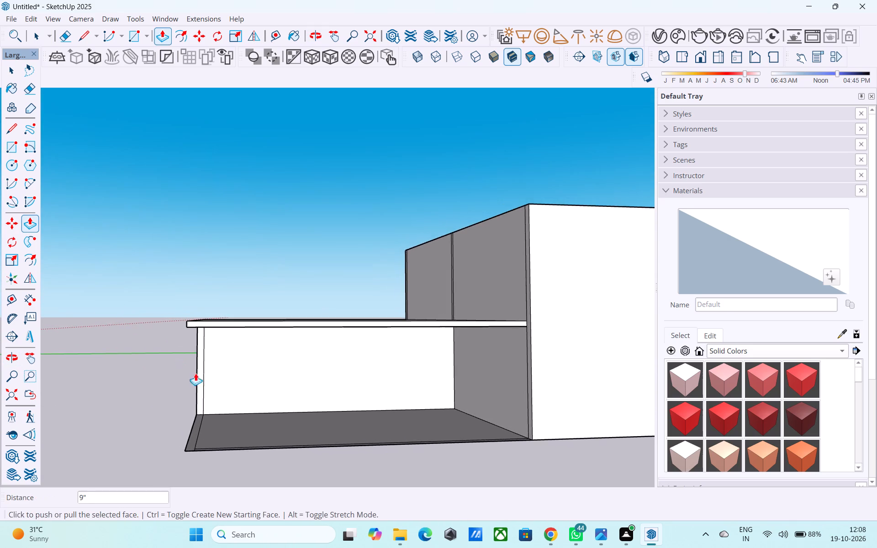
scroll(221, 383, up, 4)
middle_drag(217, 390, 216, 404)
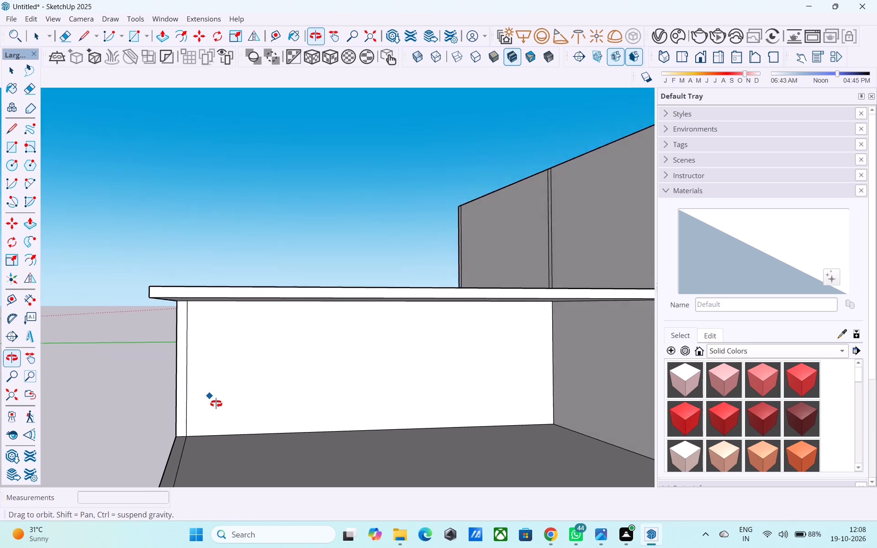
middle_drag(216, 404, 220, 399)
key(space)
scroll(227, 377, up, 3)
click(177, 350)
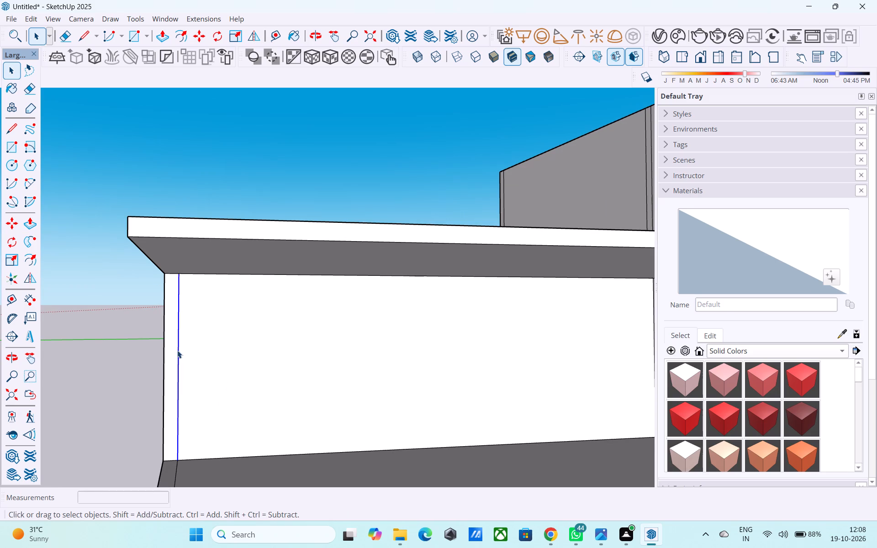
key(m)
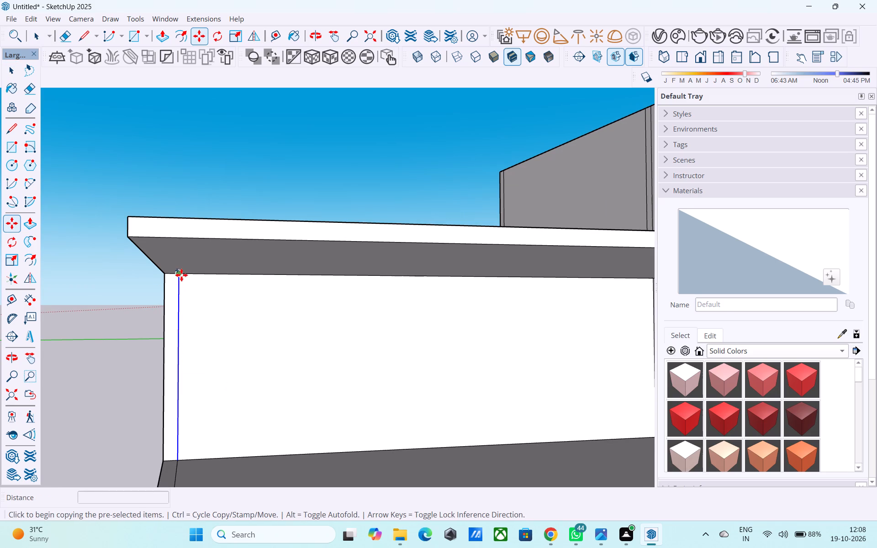
click(181, 274)
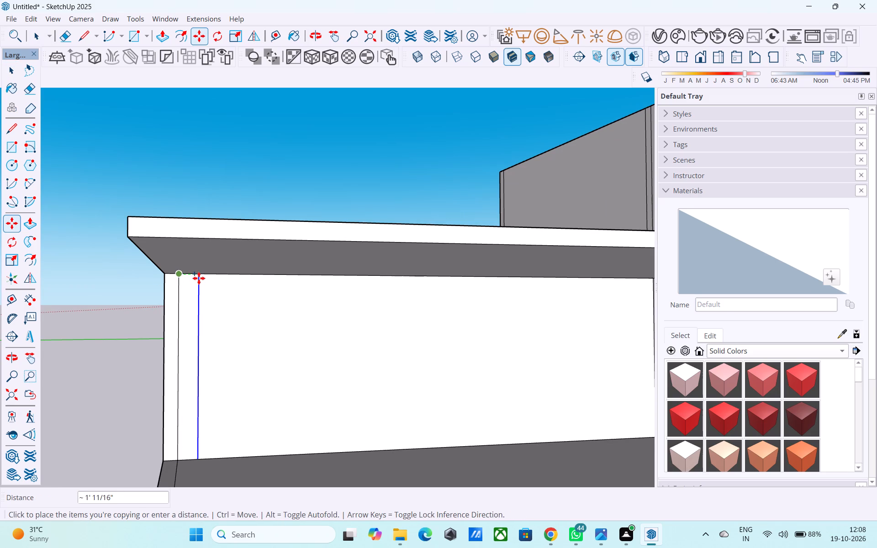
text(1')
key(Return)
Erase the original vertical edge between the wall's outer corner and the copied edge.
key(e)
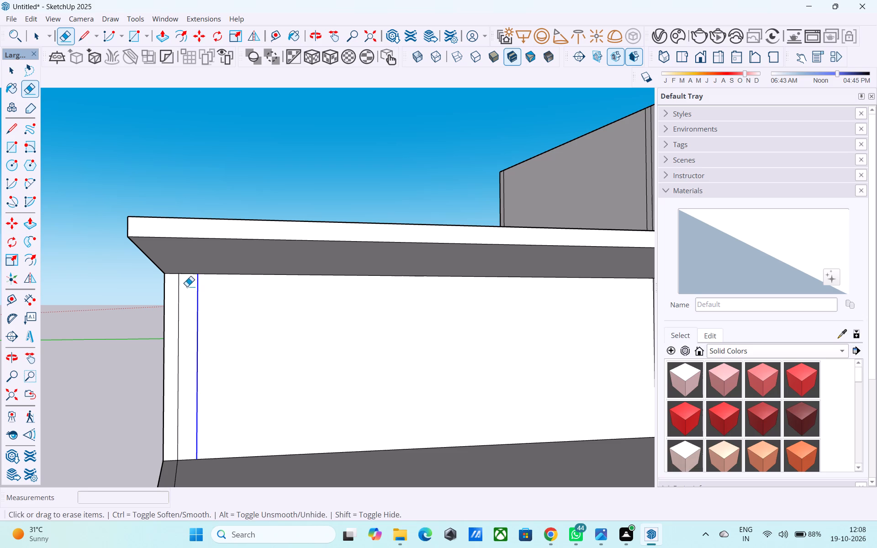
drag(185, 287, 177, 290)
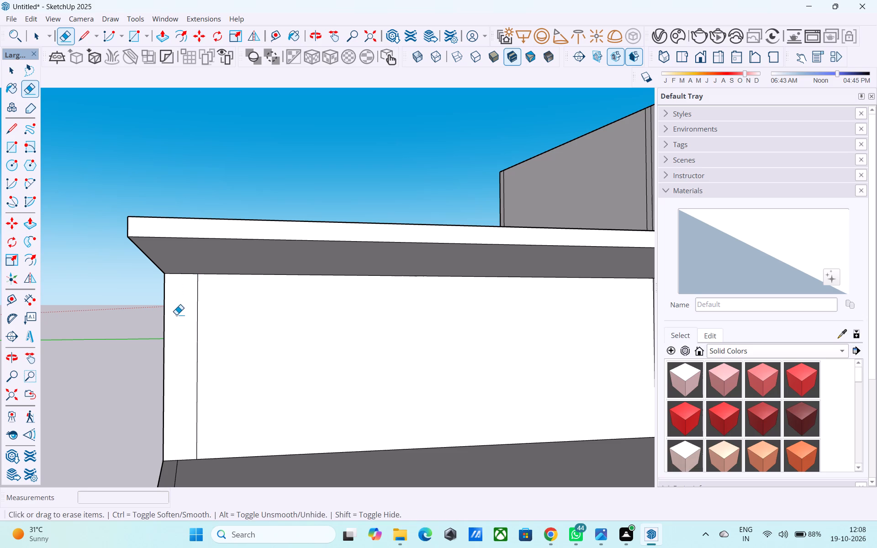
key(space)
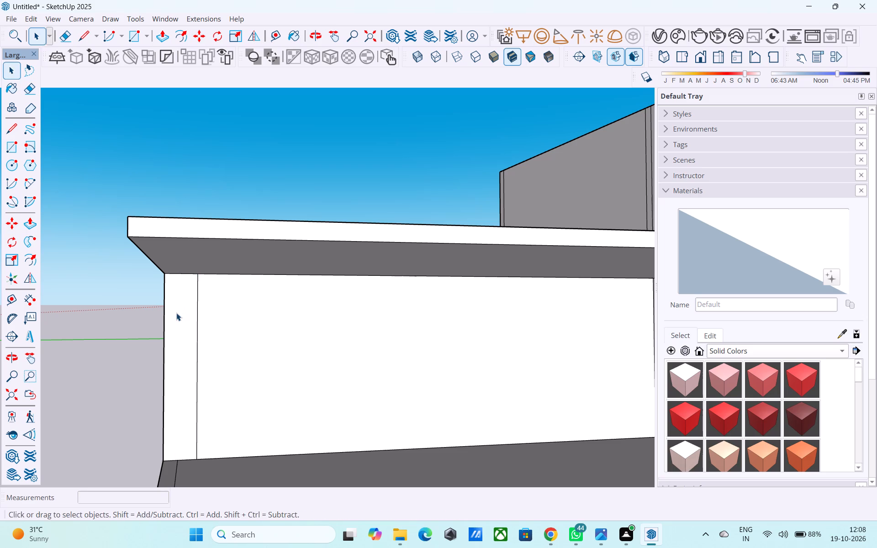
Draw an 18' 9" line across the slab's underside from the copied edge's top to the slab's open-side edge.
key(l)
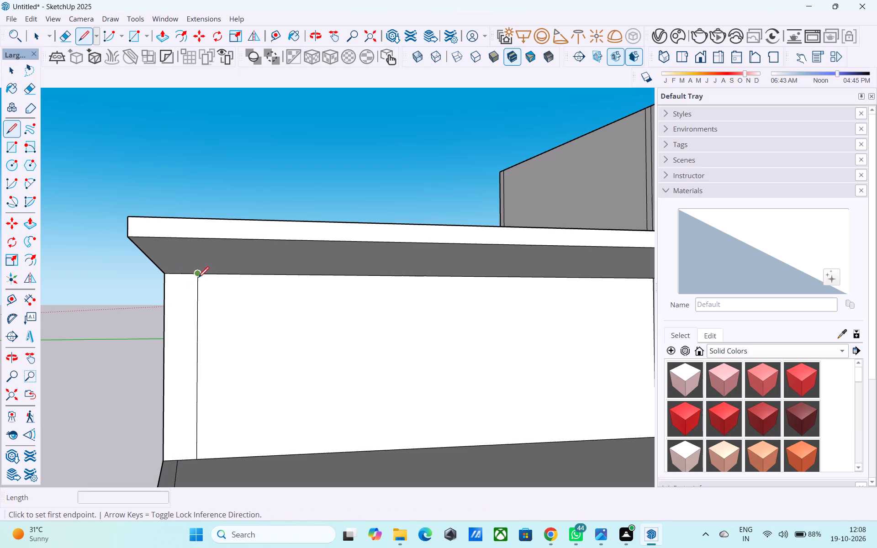
click(198, 279)
click(198, 238)
Push/Pull the narrow wall strip beside the outer corner 18' 9" to the slab's open-side edge, extending the end wall.
key(space)
click(184, 304)
middle_drag(184, 304, 215, 302)
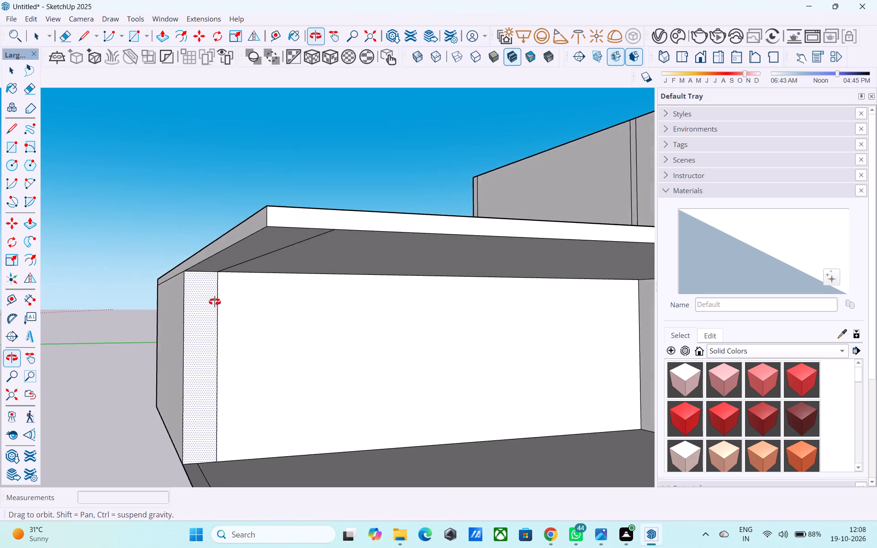
middle_drag(215, 302, 210, 301)
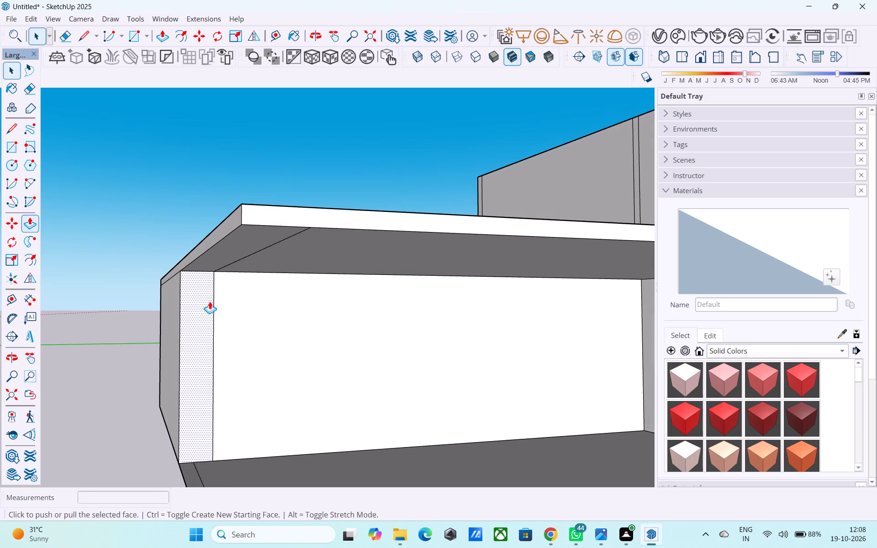
key(p)
click(209, 300)
click(253, 224)
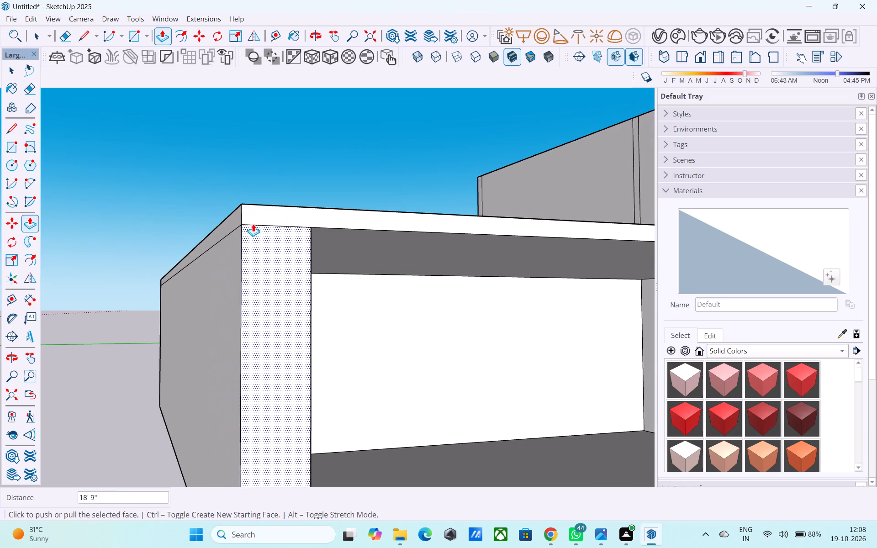
Examine the whole building from above, from the open side and from underneath, including its floors and wall bases.
scroll(249, 229, down, 7)
middle_drag(232, 256, 159, 300)
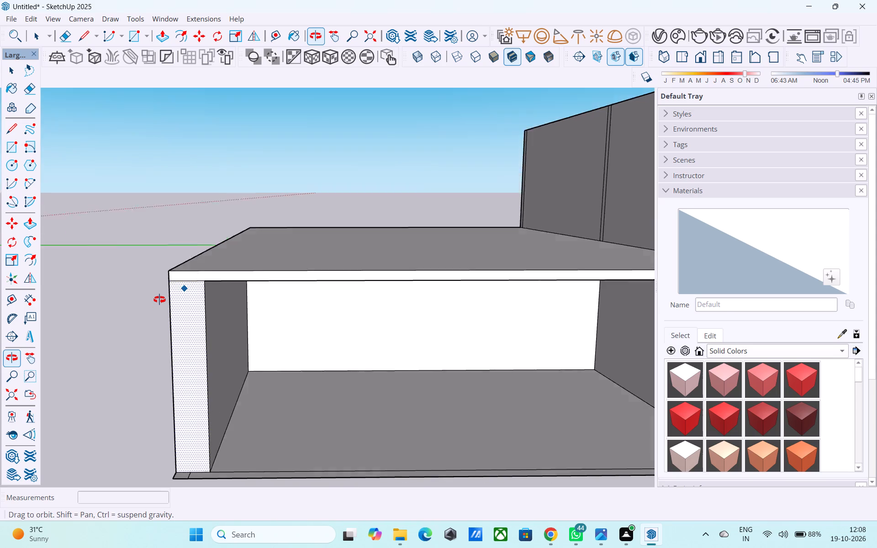
middle_drag(159, 300, 175, 269)
scroll(154, 263, down, 6)
middle_drag(169, 272, 403, 337)
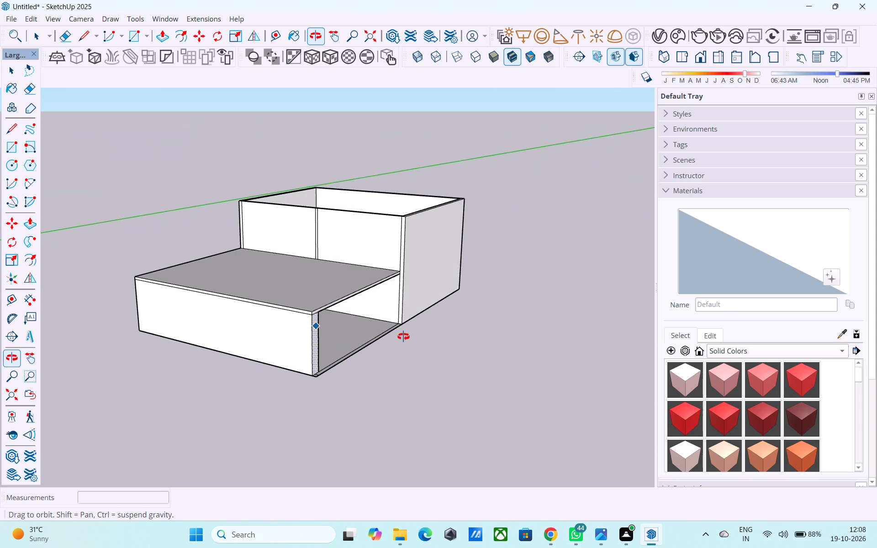
middle_drag(403, 337, 382, 341)
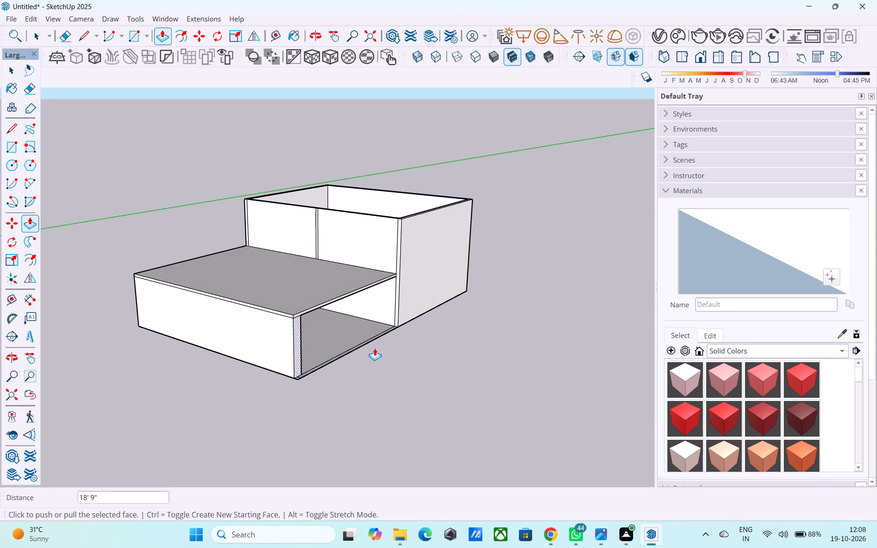
middle_drag(374, 348, 382, 349)
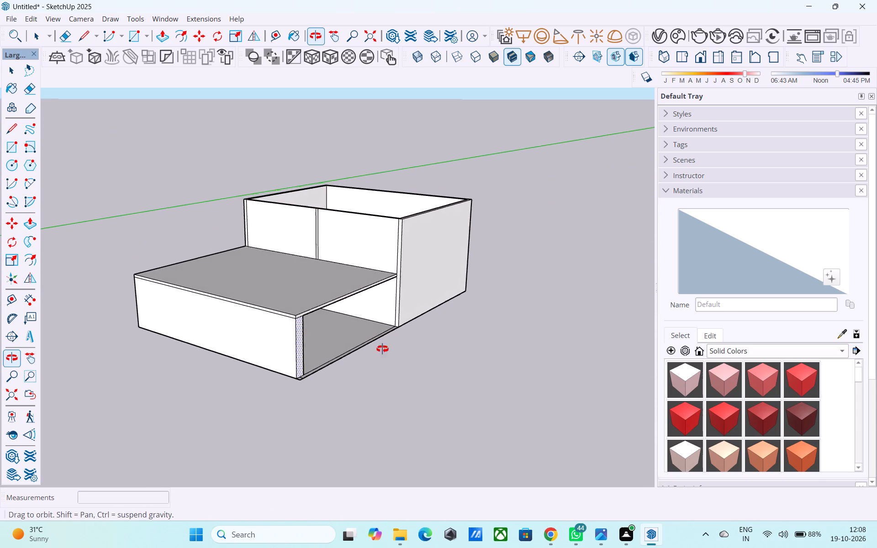
middle_drag(382, 349, 396, 373)
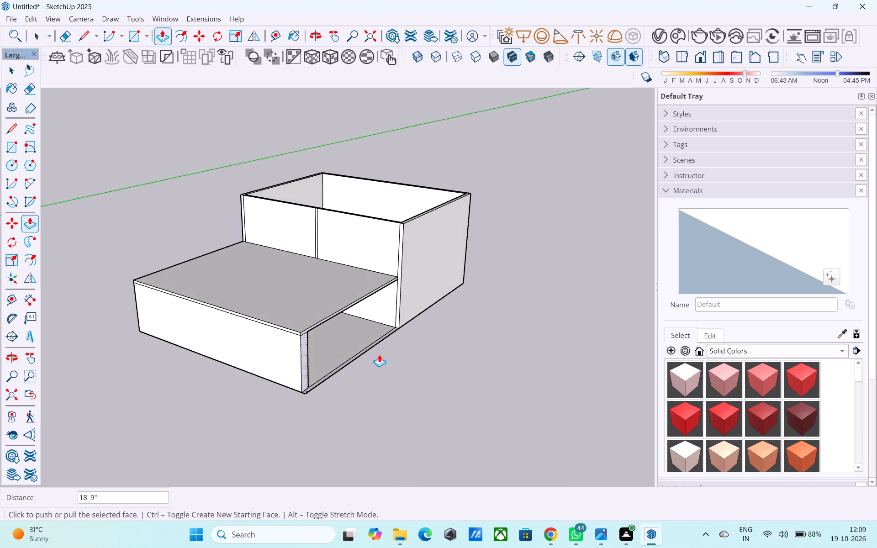
scroll(378, 354, down, 1)
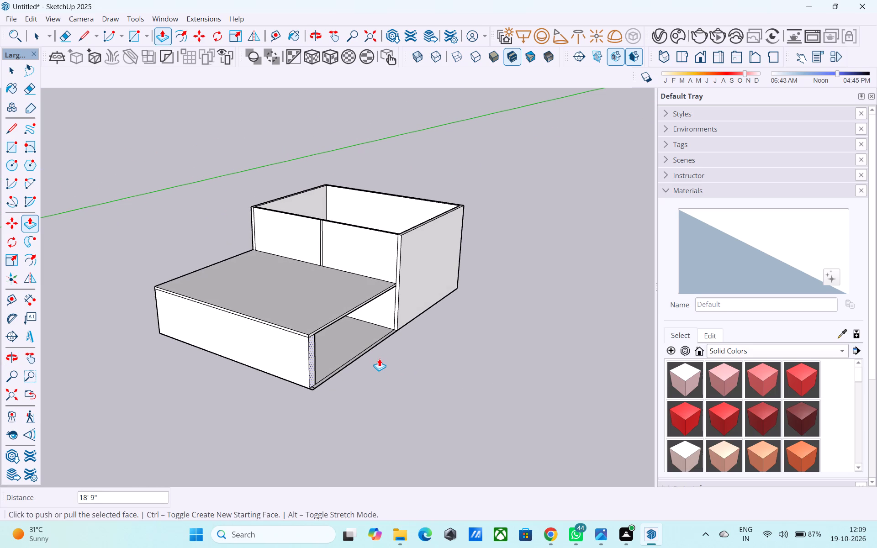
scroll(380, 360, down, 1)
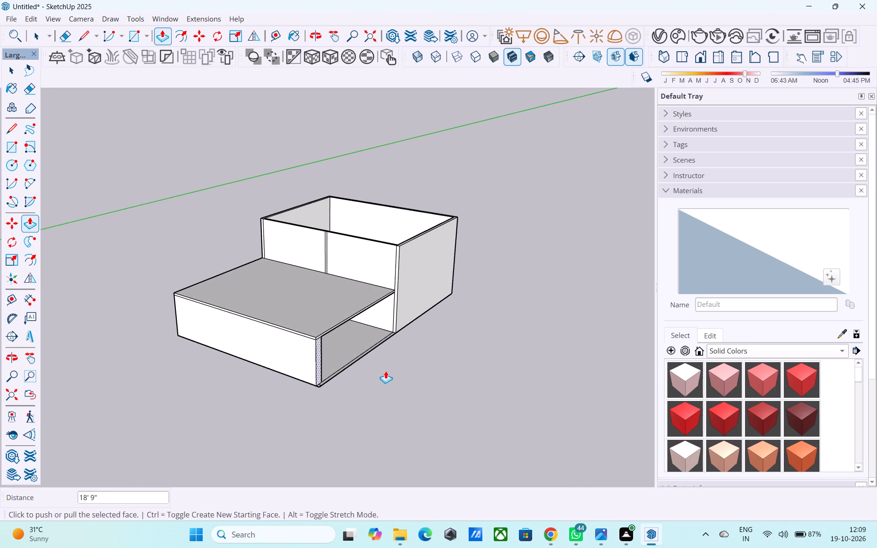
scroll(386, 371, down, 1)
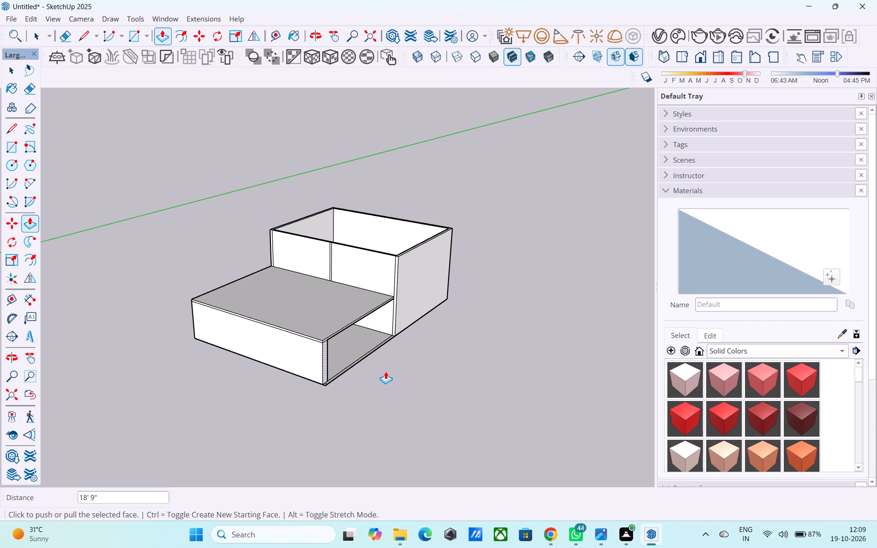
scroll(386, 371, down, 1)
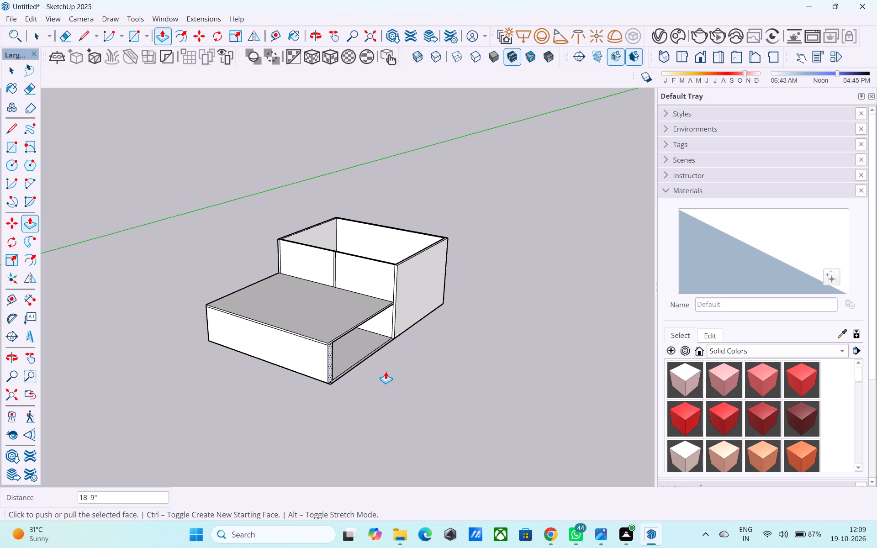
scroll(386, 371, up, 1)
scroll(386, 371, down, 1)
middle_drag(386, 371, 356, 402)
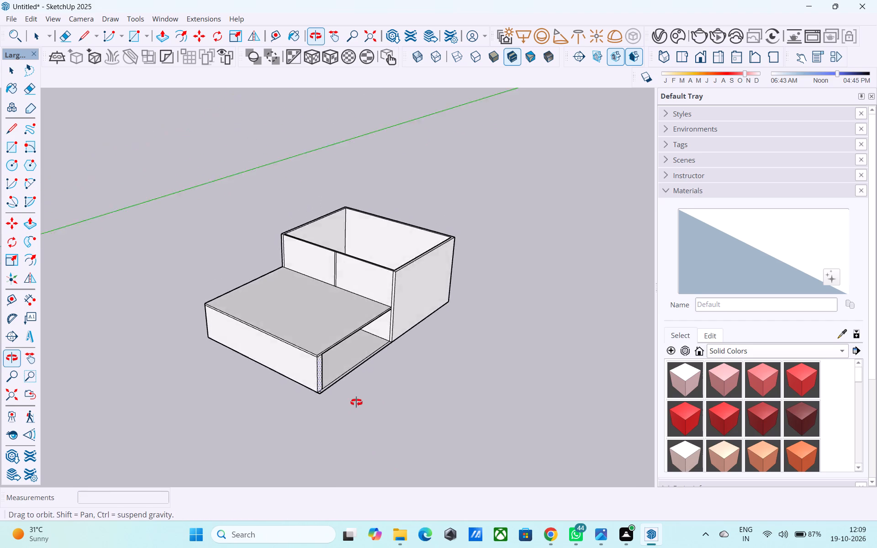
middle_drag(356, 402, 166, 314)
ctrl+middle_drag(317, 295, 243, 270)
shift+scroll(243, 270, up, 1)
shift+middle_drag(243, 270, 339, 346)
scroll(489, 361, up, 4)
shift+middle_drag(415, 364, 322, 205)
shift+scroll(410, 361, up, 1)
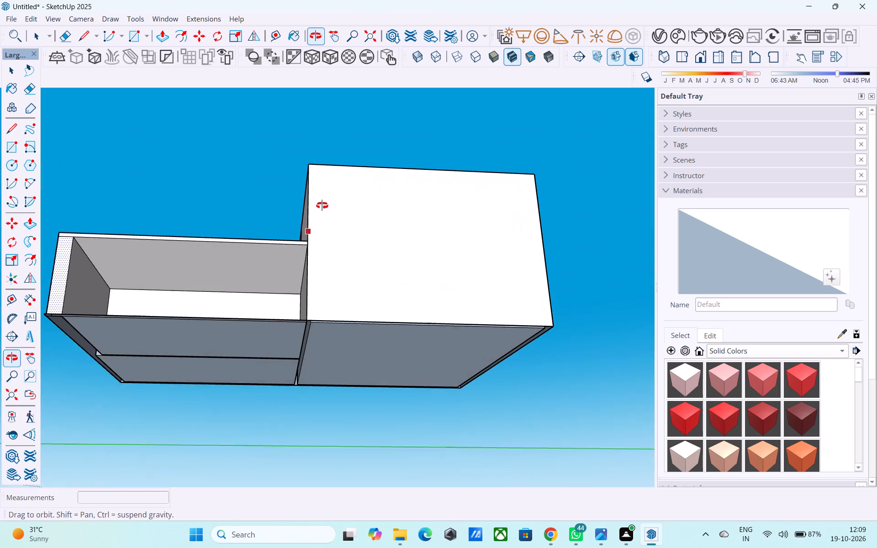
shift+middle_drag(322, 205, 322, 201)
shift+middle_drag(266, 203, 278, 221)
scroll(279, 219, down, 4)
key(space)
click(279, 216)
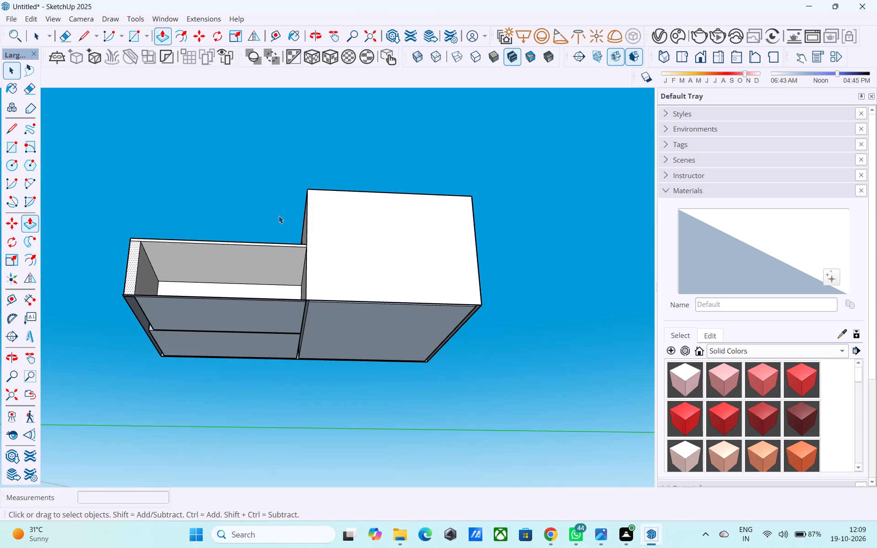
scroll(279, 216, down, 2)
middle_drag(279, 216, 327, 116)
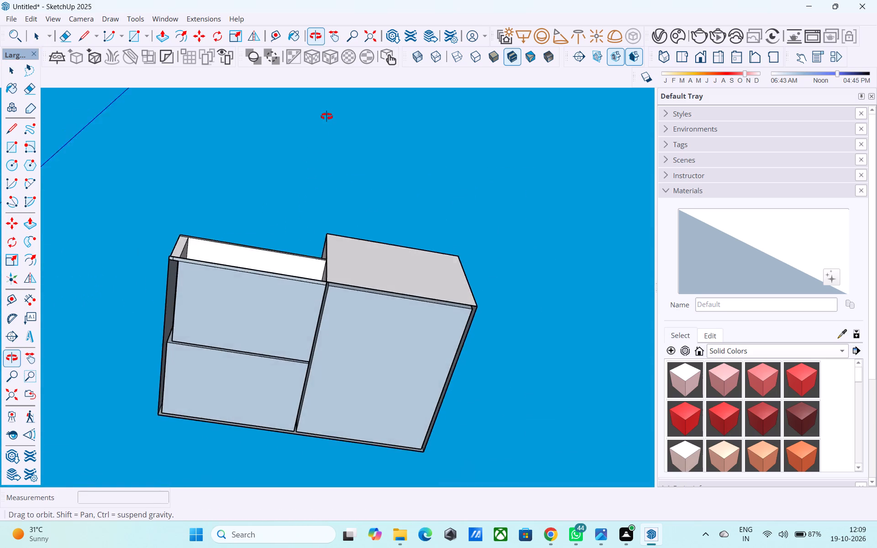
Draw a 40' by 60' rectangle across the building's underside between opposite outer corners, covering the whole footprint.
middle_drag(327, 116, 453, 214)
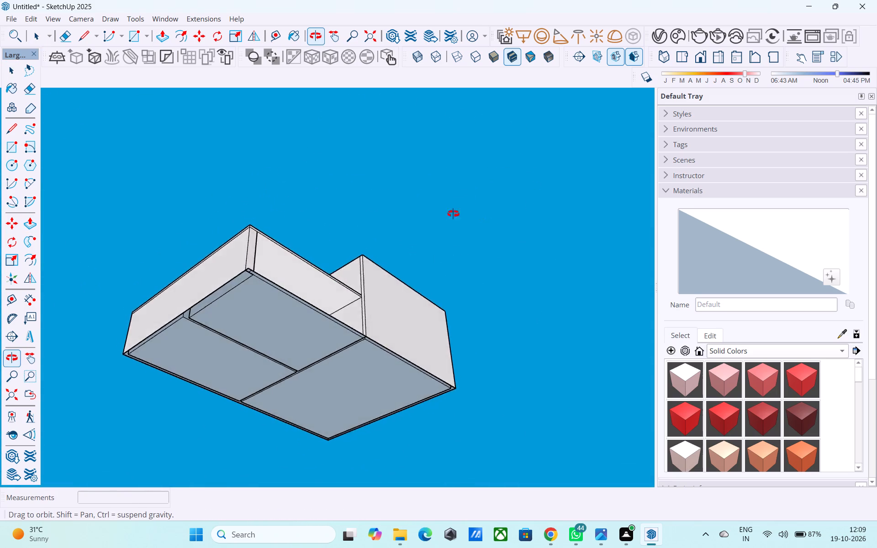
middle_drag(453, 214, 371, 218)
key(r)
scroll(180, 297, up, 3)
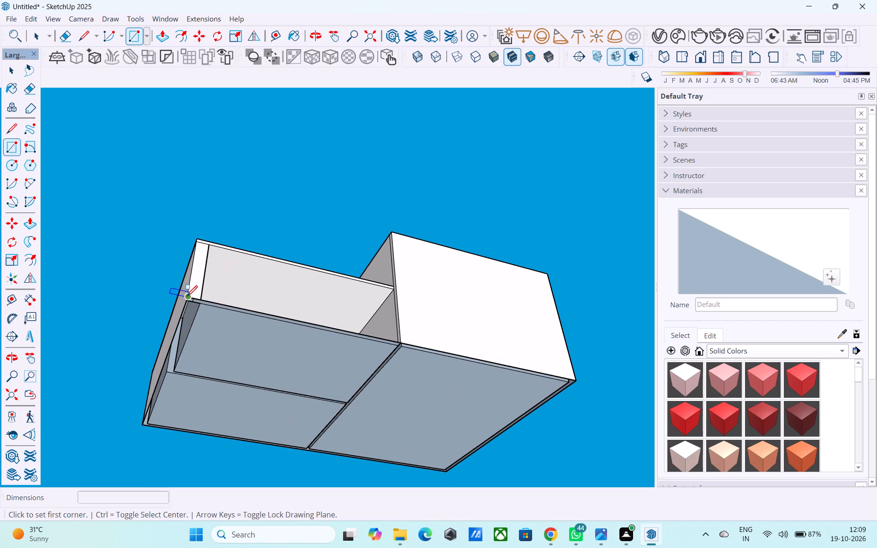
click(187, 295)
middle_drag(597, 350, 527, 144)
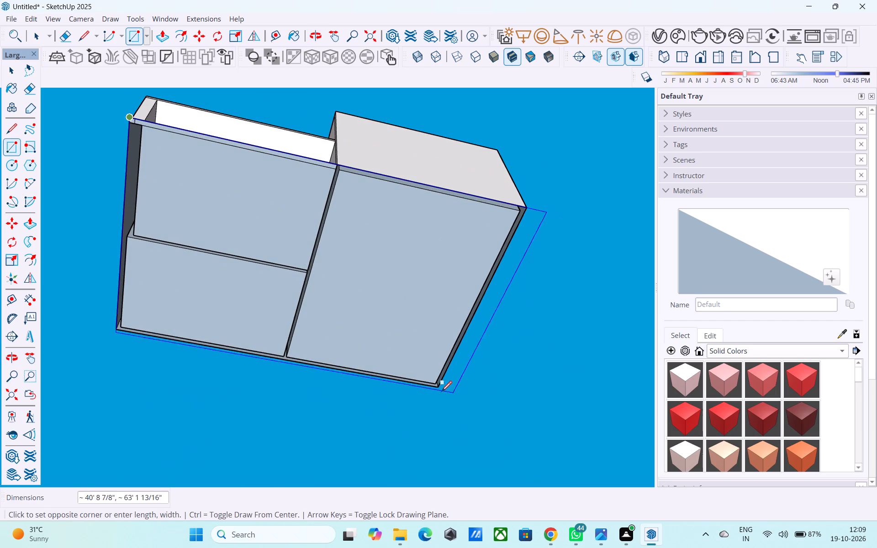
click(440, 385)
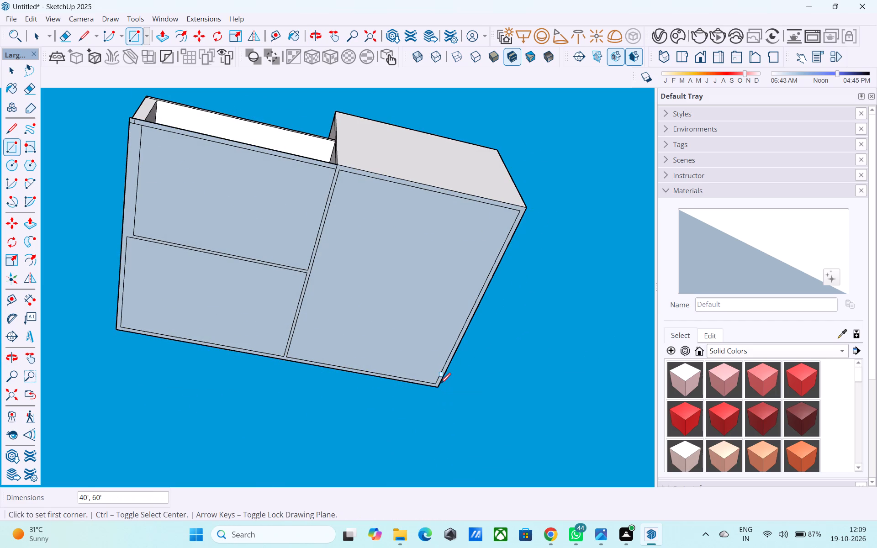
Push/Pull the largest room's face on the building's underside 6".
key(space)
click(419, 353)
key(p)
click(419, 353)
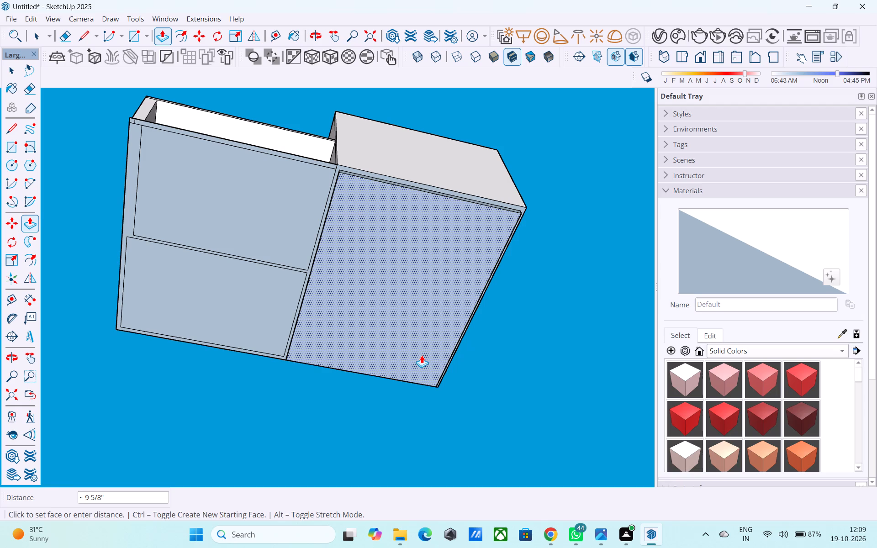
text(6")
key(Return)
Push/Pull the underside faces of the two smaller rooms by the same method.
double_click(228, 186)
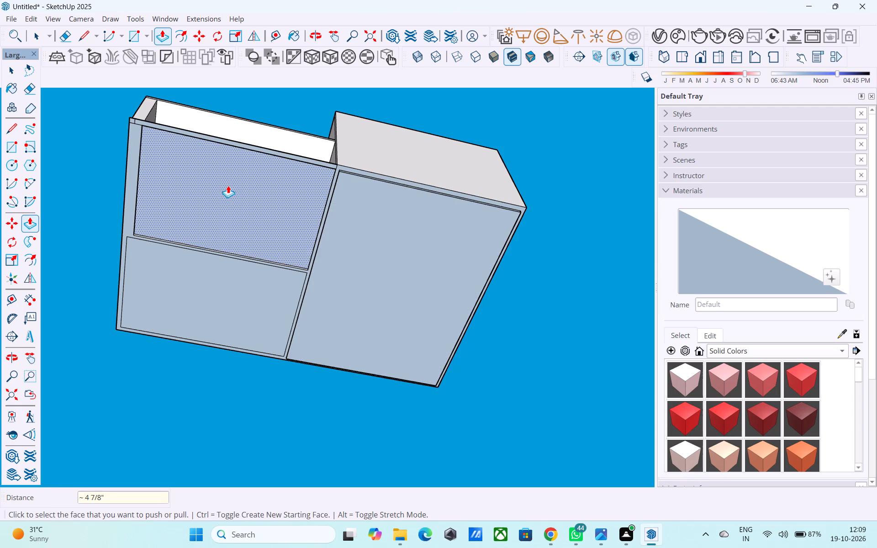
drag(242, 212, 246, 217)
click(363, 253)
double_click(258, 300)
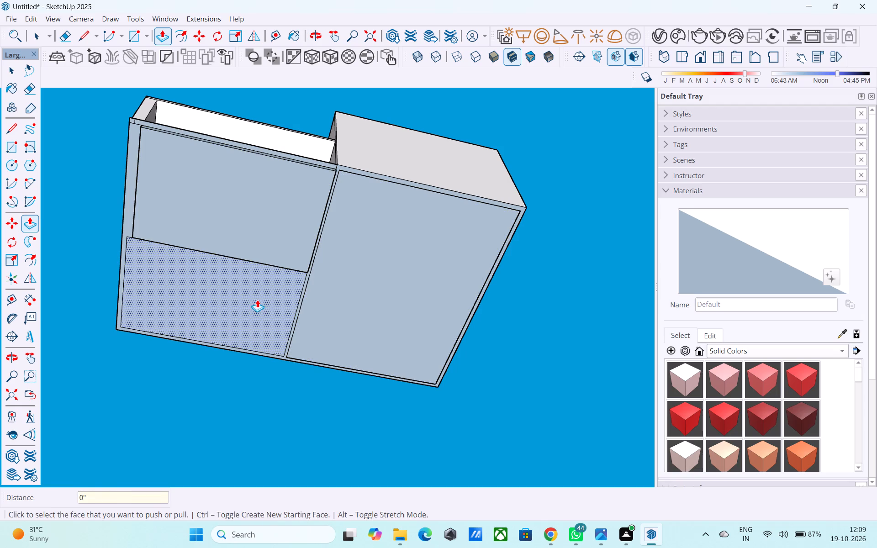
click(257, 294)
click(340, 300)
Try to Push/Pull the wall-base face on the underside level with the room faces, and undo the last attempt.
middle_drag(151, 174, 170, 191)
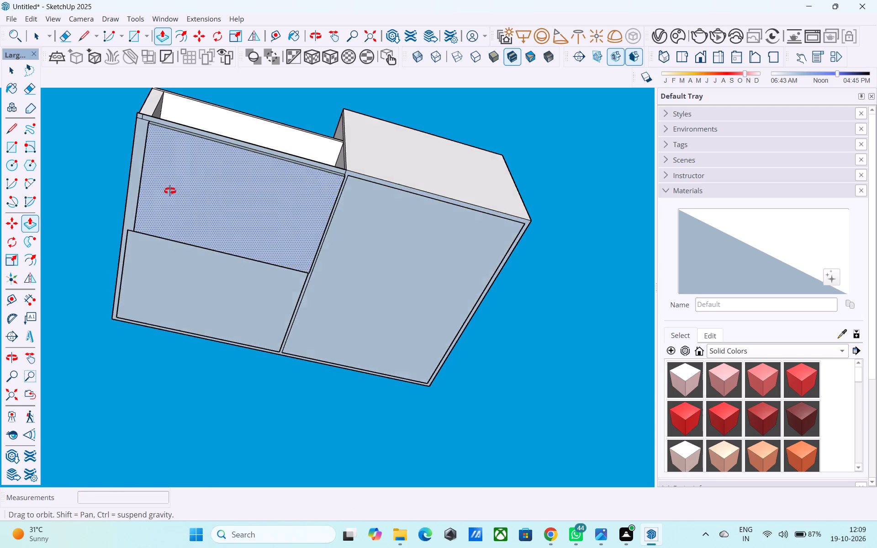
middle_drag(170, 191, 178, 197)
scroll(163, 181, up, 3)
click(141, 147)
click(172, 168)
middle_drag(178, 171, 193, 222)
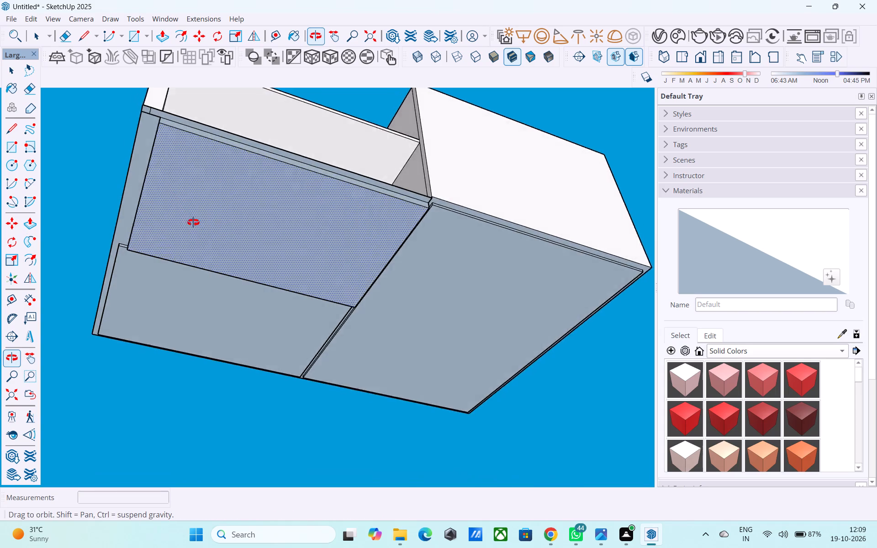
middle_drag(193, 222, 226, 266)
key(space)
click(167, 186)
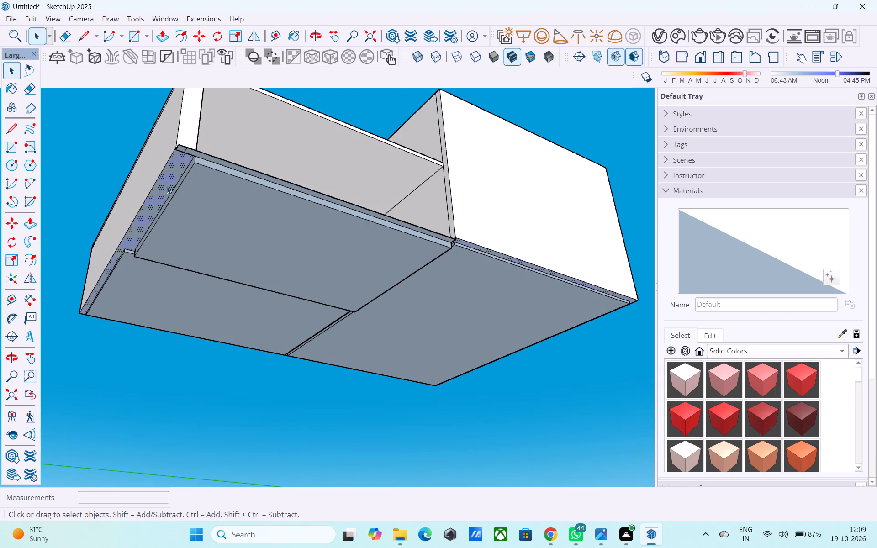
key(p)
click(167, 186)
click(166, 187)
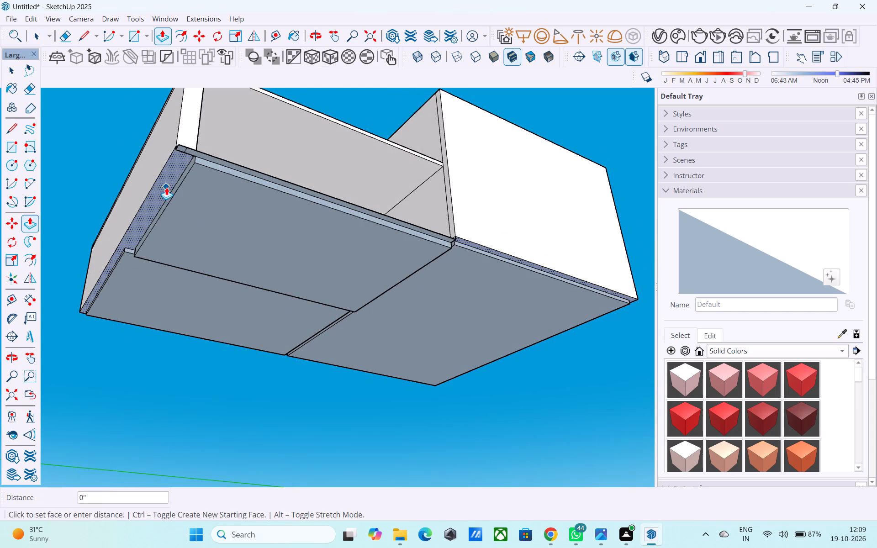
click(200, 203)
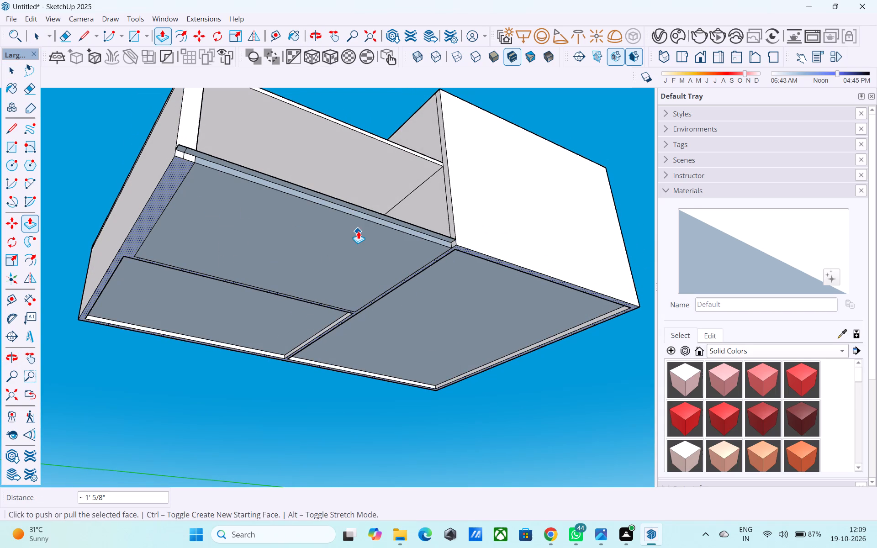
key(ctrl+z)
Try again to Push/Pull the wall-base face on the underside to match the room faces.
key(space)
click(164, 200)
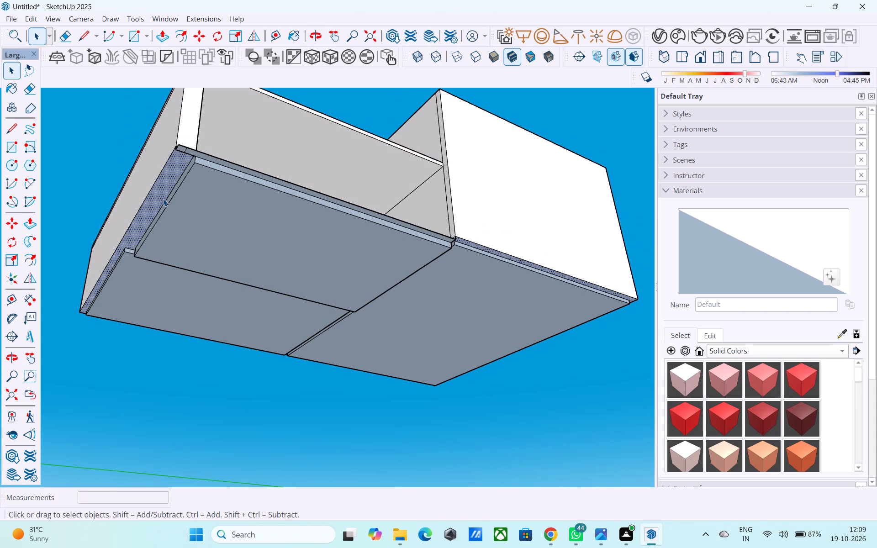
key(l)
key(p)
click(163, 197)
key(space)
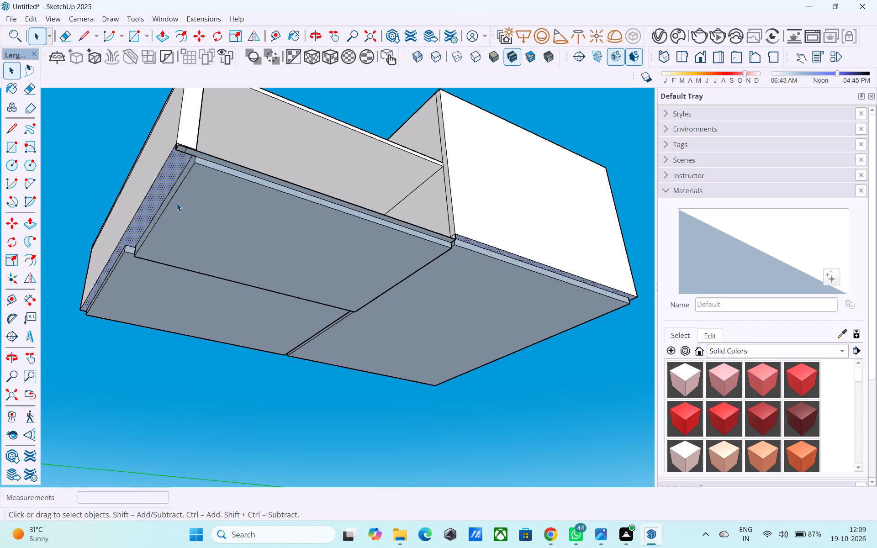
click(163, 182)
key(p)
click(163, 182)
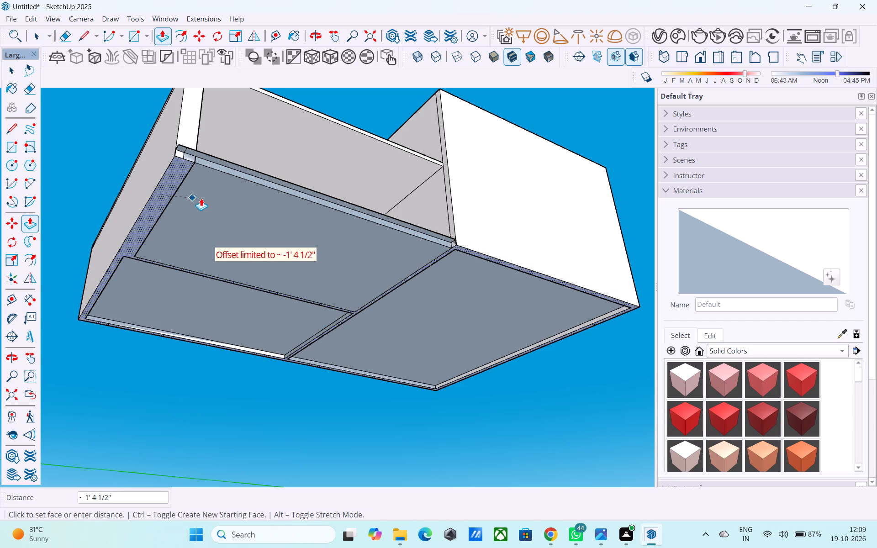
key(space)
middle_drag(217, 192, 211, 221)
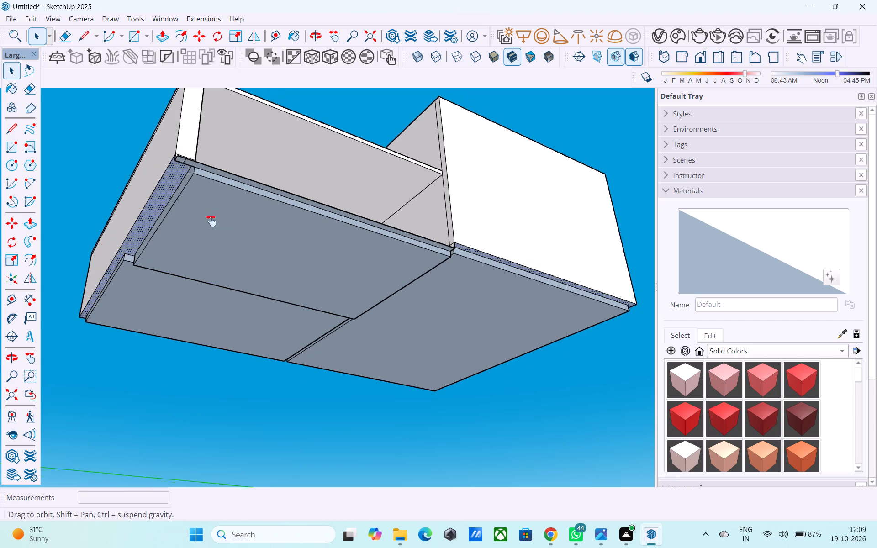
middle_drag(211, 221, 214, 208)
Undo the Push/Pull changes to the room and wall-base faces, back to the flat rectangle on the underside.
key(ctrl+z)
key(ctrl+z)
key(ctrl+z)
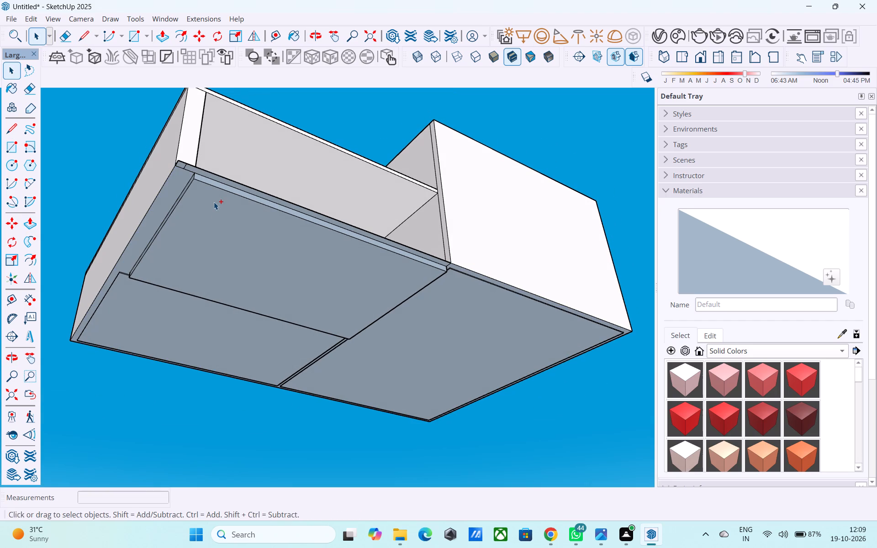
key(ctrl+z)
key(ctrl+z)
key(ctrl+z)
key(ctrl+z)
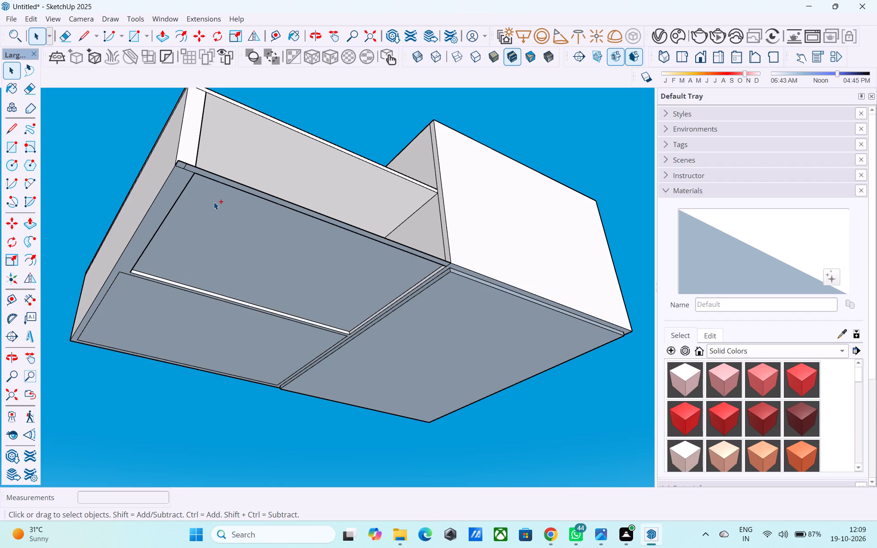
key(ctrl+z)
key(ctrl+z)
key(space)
Examine the building from underneath, from the open side and from above, including its wall bases and corners.
shift+middle_drag(291, 232, 287, 265)
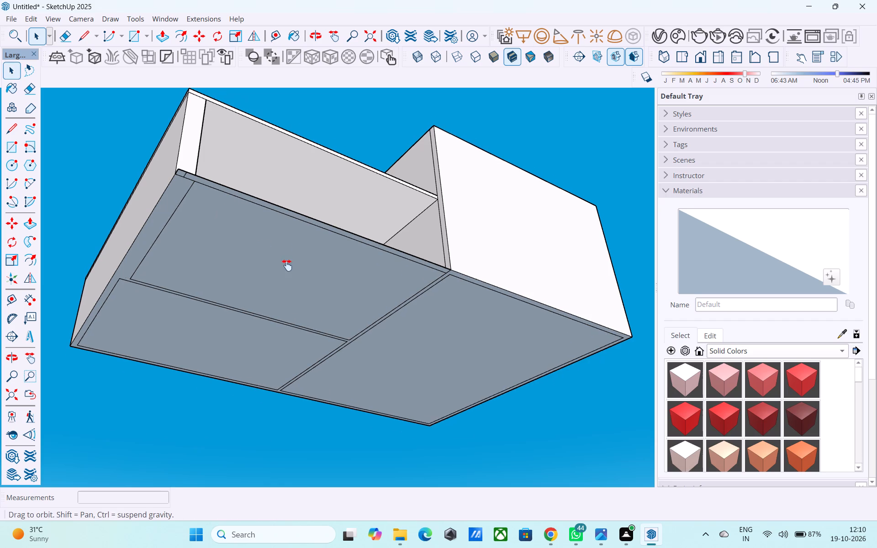
shift+middle_drag(287, 265, 227, 268)
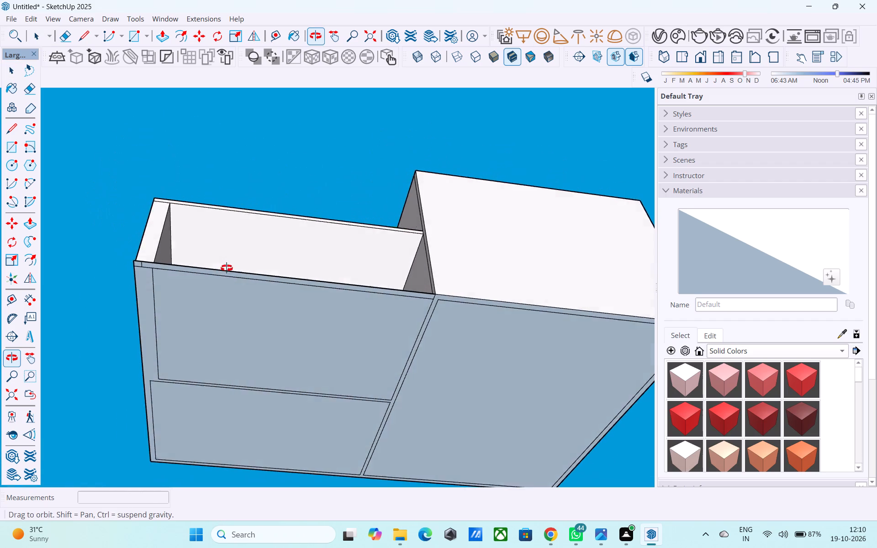
shift+middle_drag(227, 268, 412, 205)
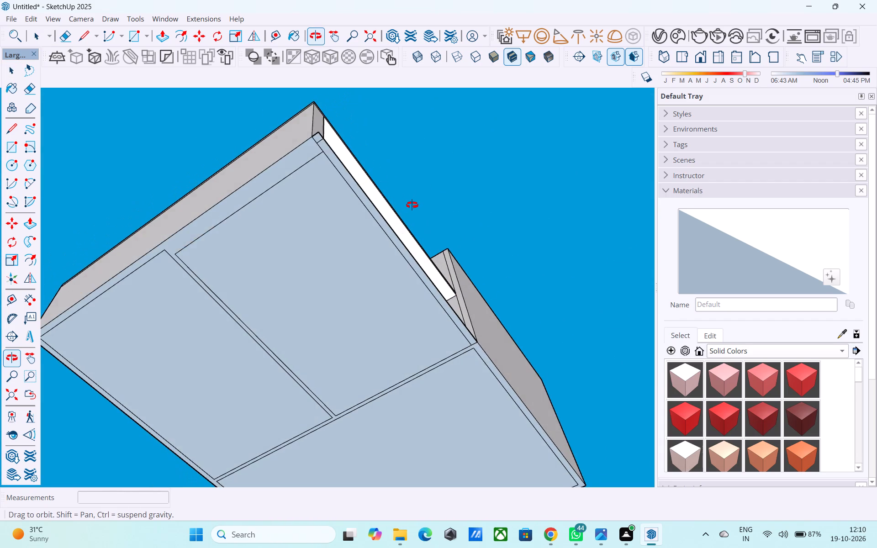
shift+middle_drag(412, 205, 20, 457)
middle_drag(53, 437, 100, 544)
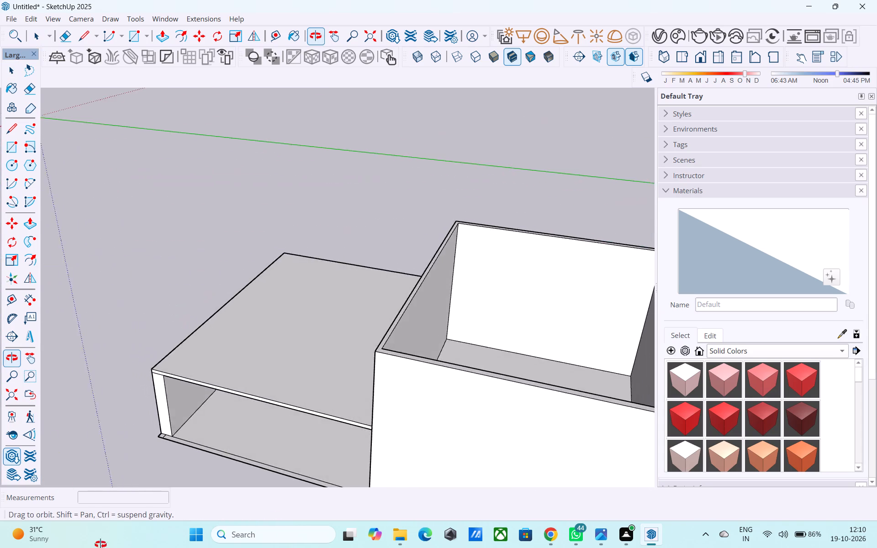
middle_drag(100, 544, 35, 547)
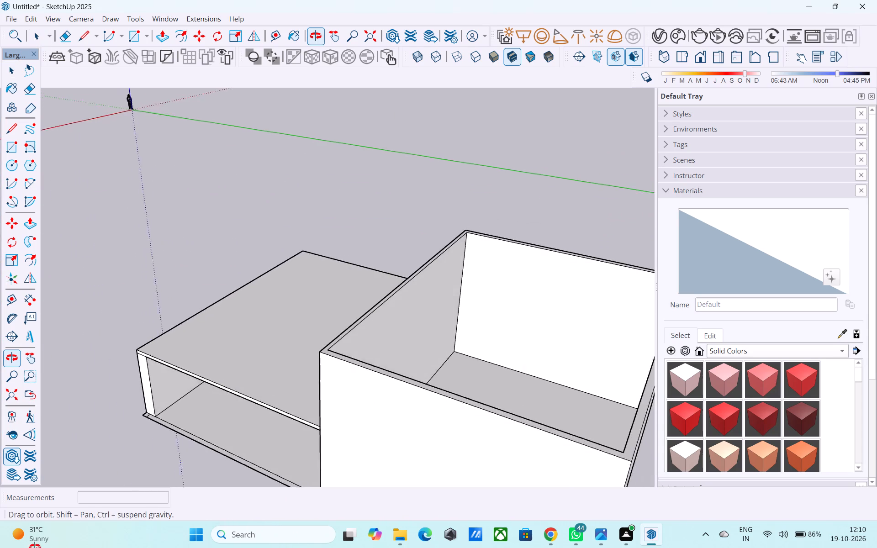
middle_drag(35, 547, 43, 255)
Draw a 6" vertical line straight down from the bottom outer corner of the open lower room's end wall.
middle_drag(141, 281, 158, 318)
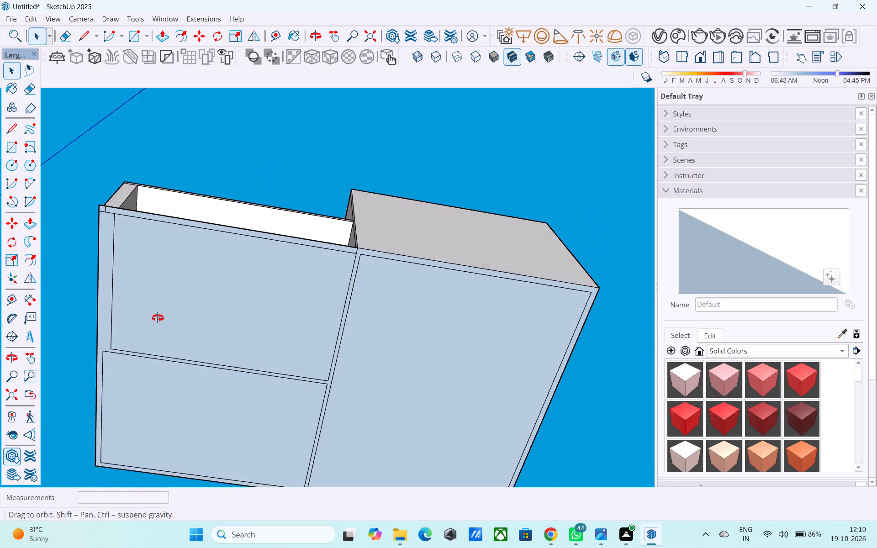
middle_drag(158, 318, 181, 344)
scroll(121, 205, up, 5)
key(l)
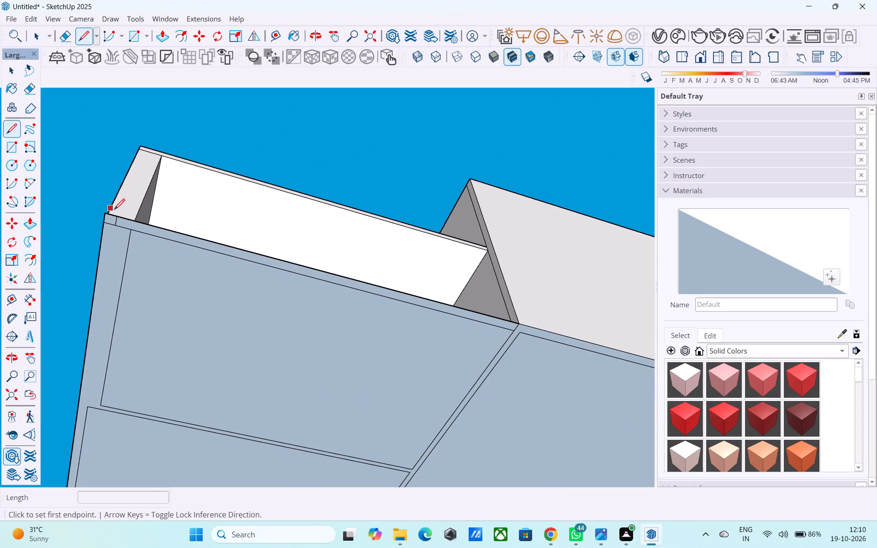
click(105, 215)
middle_drag(100, 230, 153, 372)
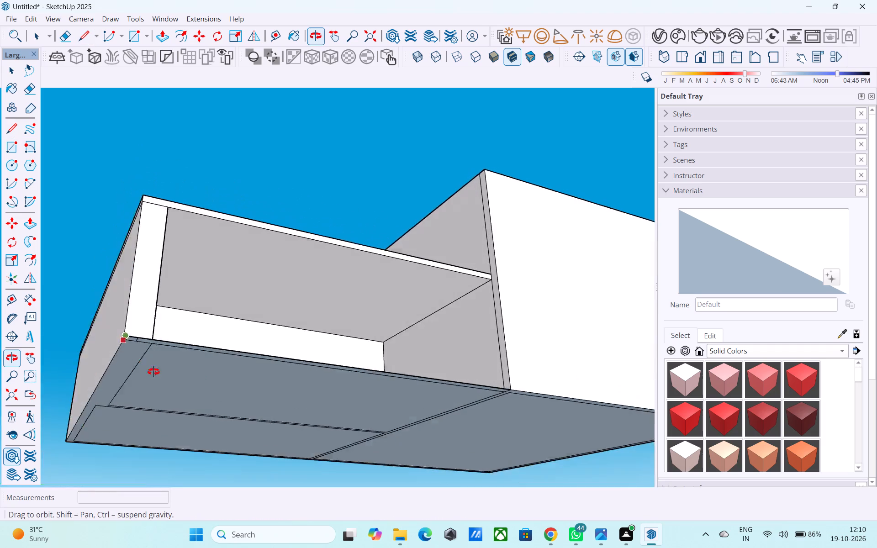
middle_drag(153, 372, 200, 427)
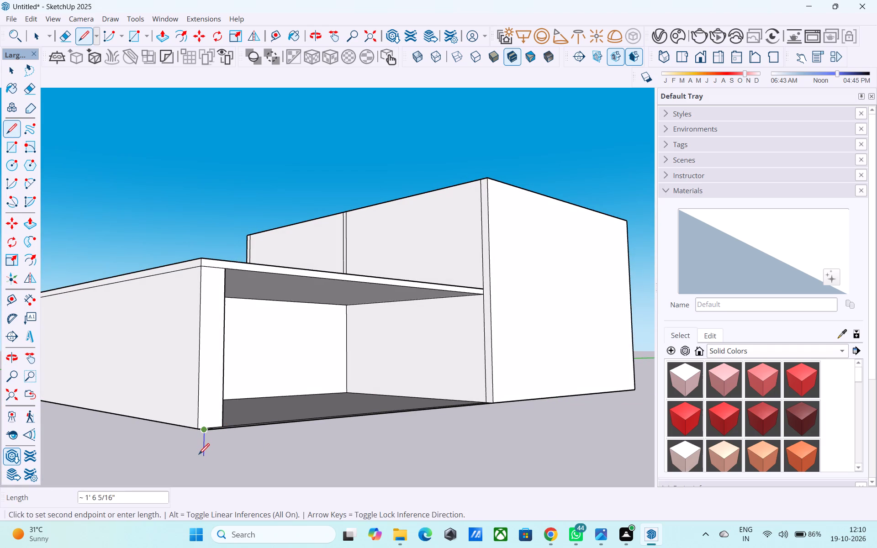
text(6")
key(Return)
scroll(342, 234, down, 1)
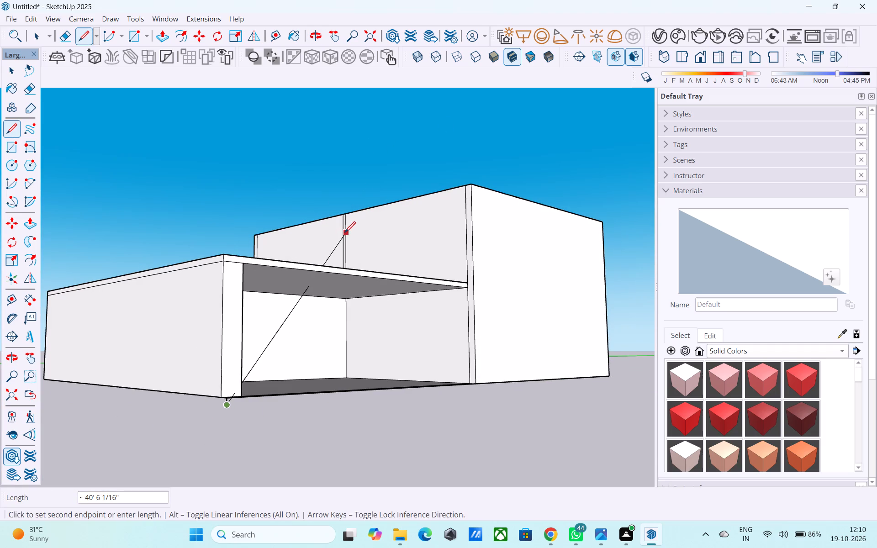
key(l)
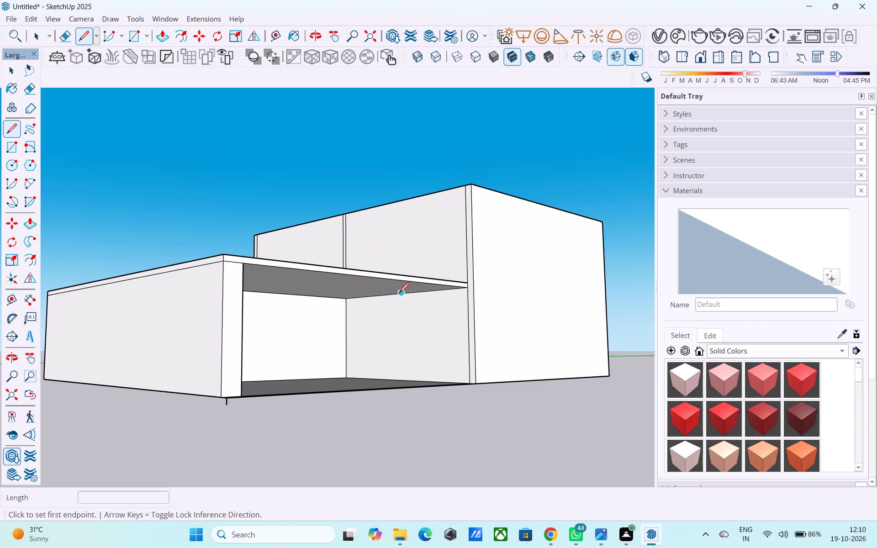
Draw a 6" vertical line straight down from the tall block's bottom outer corner, diagonally opposite the existing 6" line.
scroll(461, 297, down, 1)
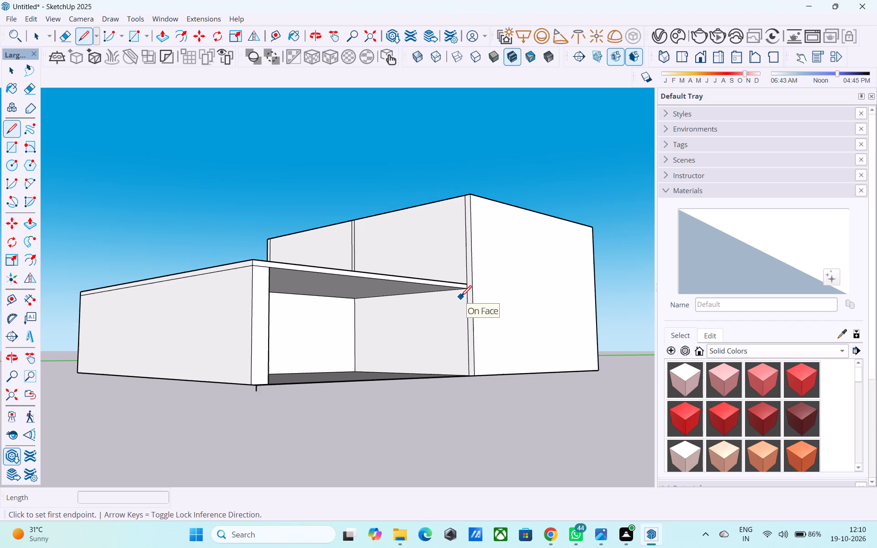
scroll(408, 309, down, 1)
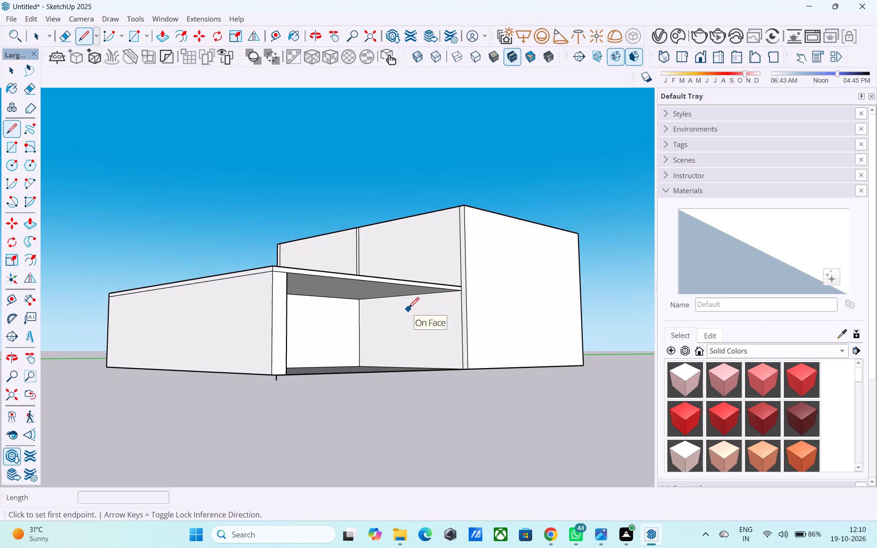
scroll(408, 309, down, 1)
shift+middle_drag(376, 360, 175, 334)
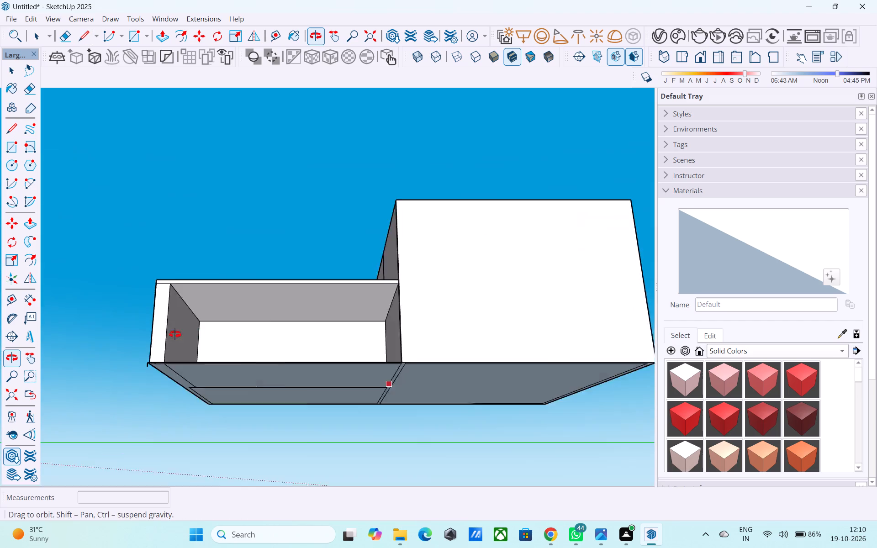
shift+middle_drag(175, 334, 137, 334)
middle_drag(465, 360, 117, 310)
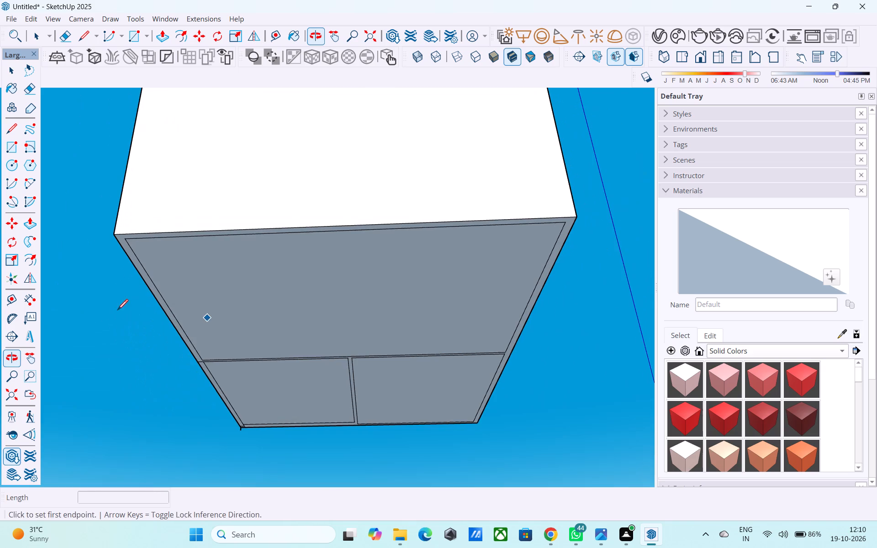
middle_drag(519, 284, 444, 326)
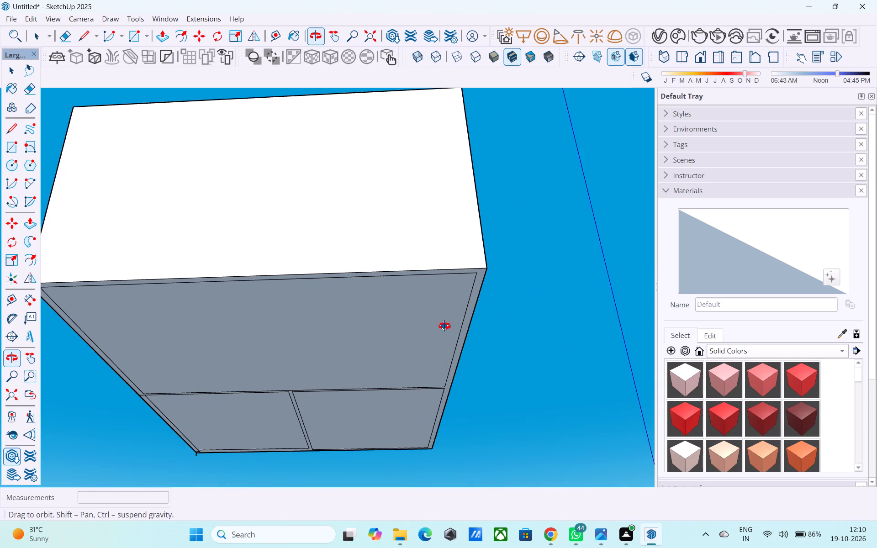
middle_drag(444, 326, 444, 327)
shift+middle_drag(438, 319, 416, 335)
scroll(439, 312, up, 3)
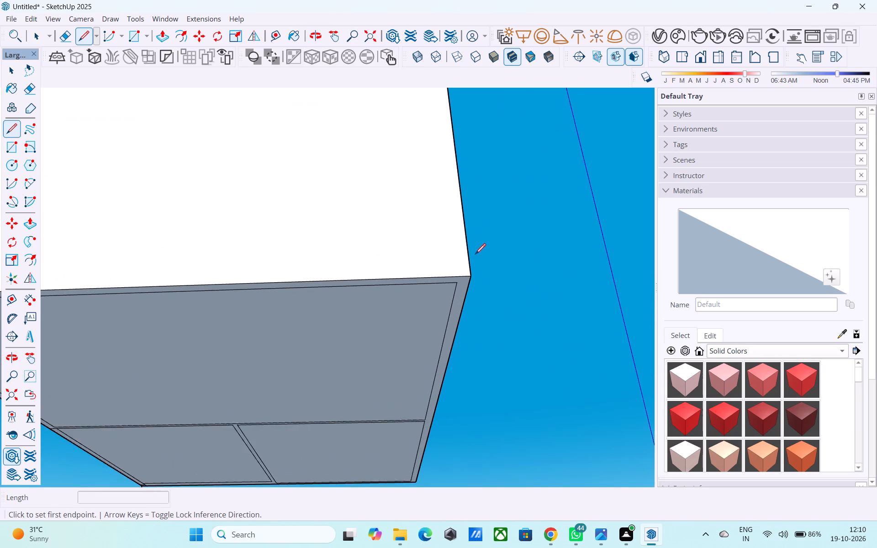
scroll(475, 255, up, 2)
click(470, 282)
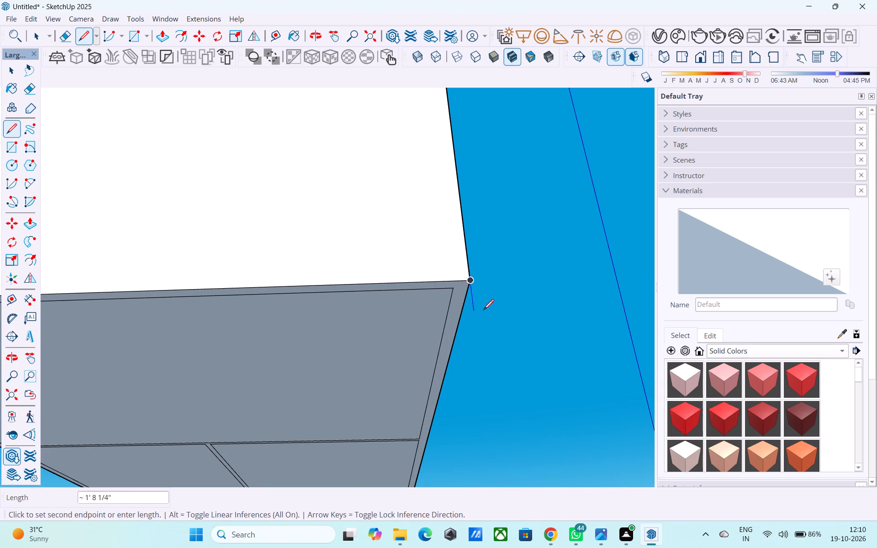
middle_drag(515, 359, 524, 384)
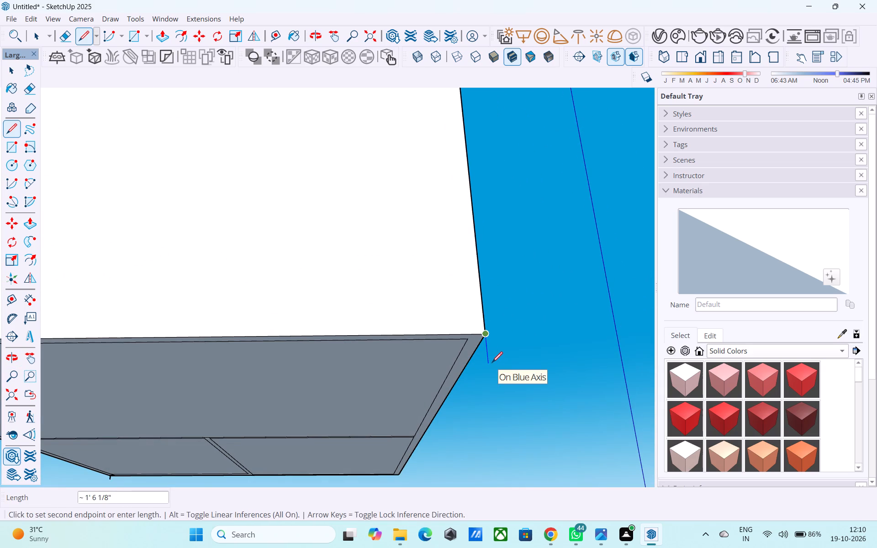
text(6")
key(Return)
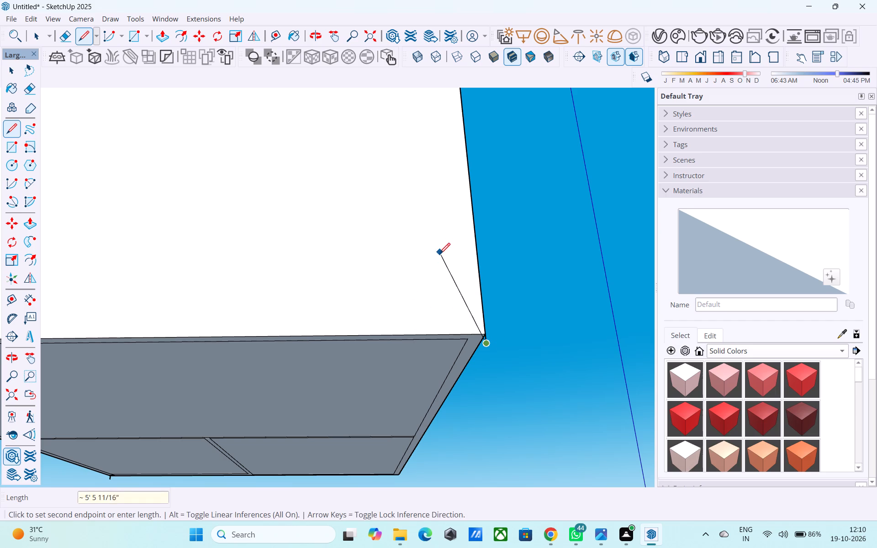
scroll(439, 255, down, 6)
key(space)
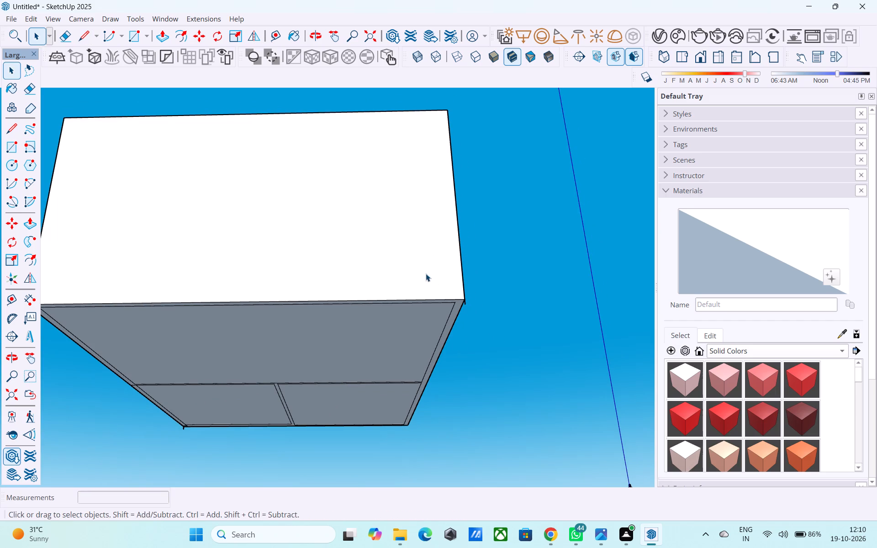
Draw a rectangle beneath the building between the lower ends of the two 6" vertical lines.
shift+middle_drag(201, 349, 299, 248)
key(r)
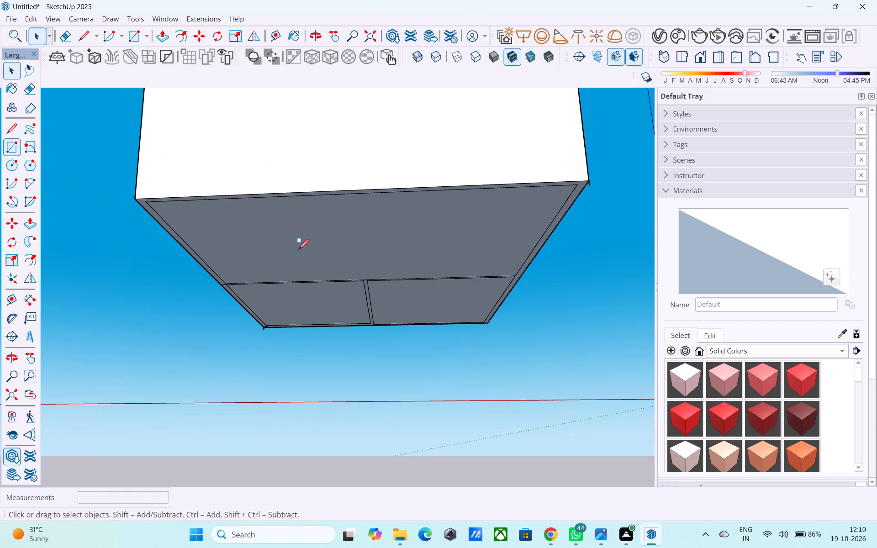
scroll(282, 334, up, 14)
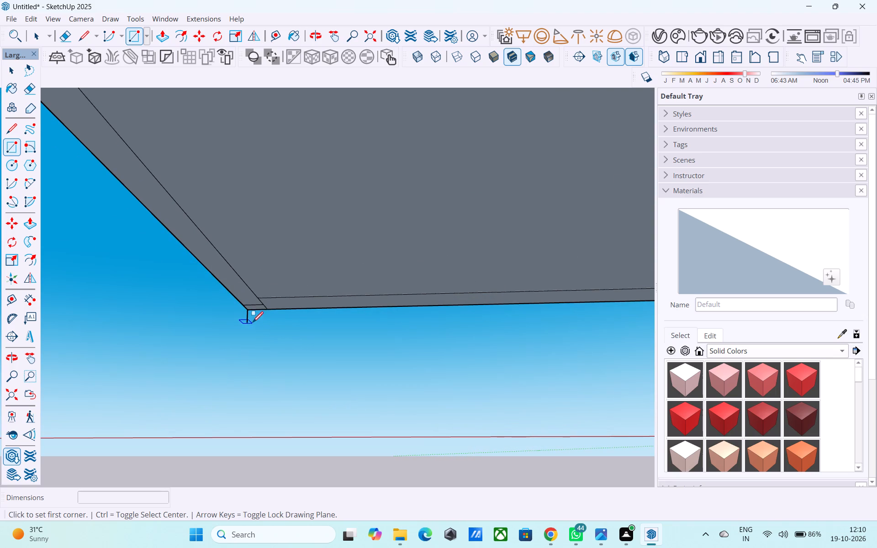
click(249, 320)
scroll(245, 312, down, 19)
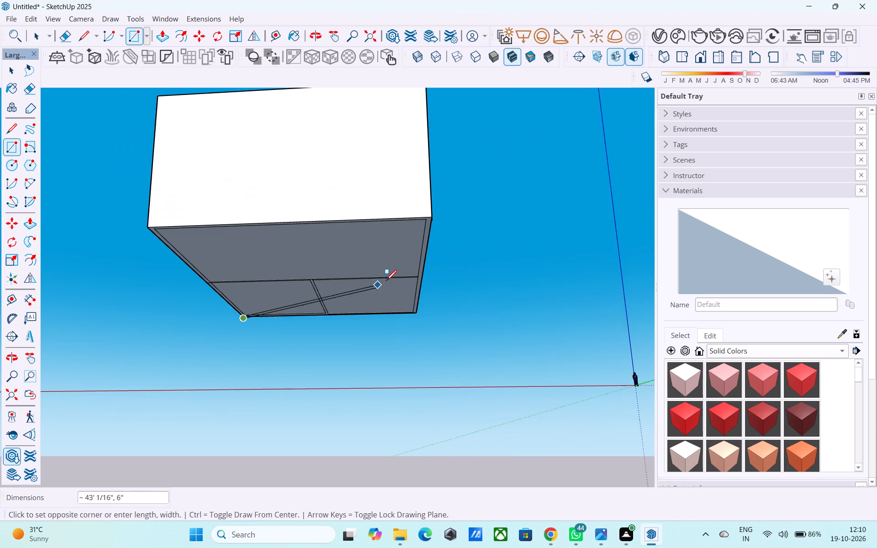
middle_drag(417, 237, 481, 282)
scroll(532, 297, up, 5)
scroll(461, 259, up, 4)
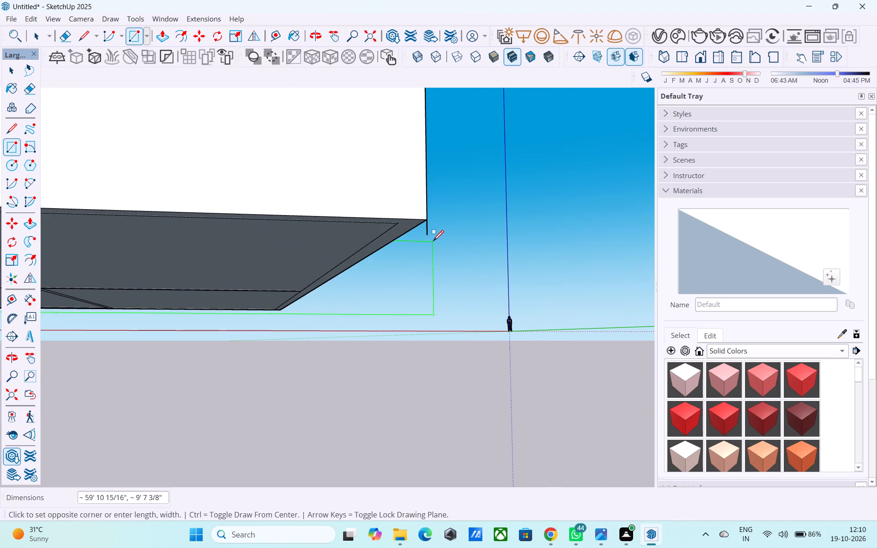
click(429, 235)
Draw a 6" vertical edge from the base rectangle up to the tall block's bottom outer corner on the open side, closing the gap.
scroll(429, 235, down, 11)
scroll(120, 263, down, 3)
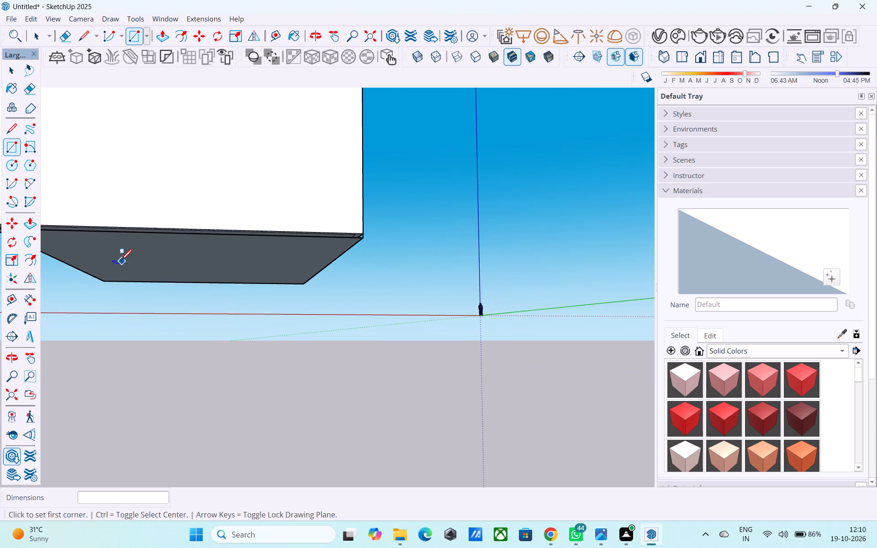
scroll(516, 206, down, 5)
scroll(250, 226, up, 5)
middle_drag(203, 223, 419, 277)
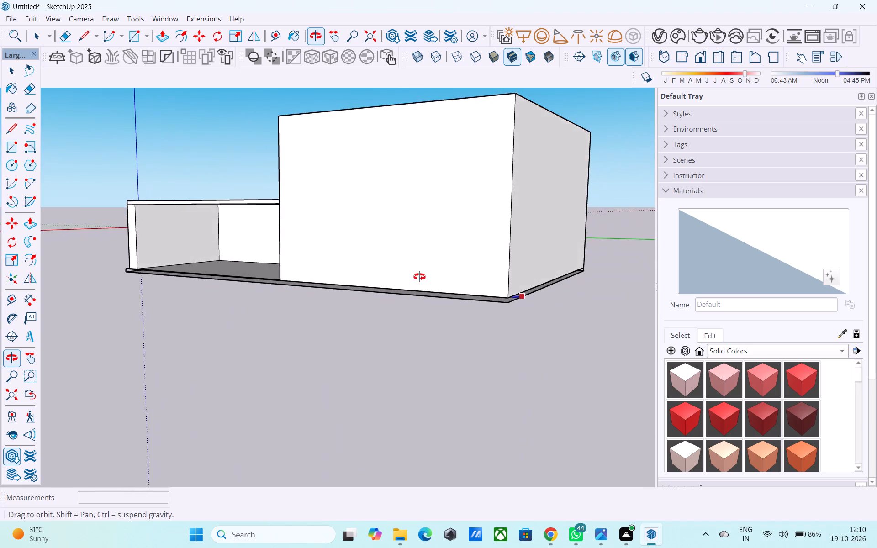
middle_drag(419, 277, 246, 260)
scroll(211, 260, up, 4)
shift+middle_drag(209, 259, 135, 277)
scroll(111, 286, up, 4)
middle_drag(108, 287, 176, 297)
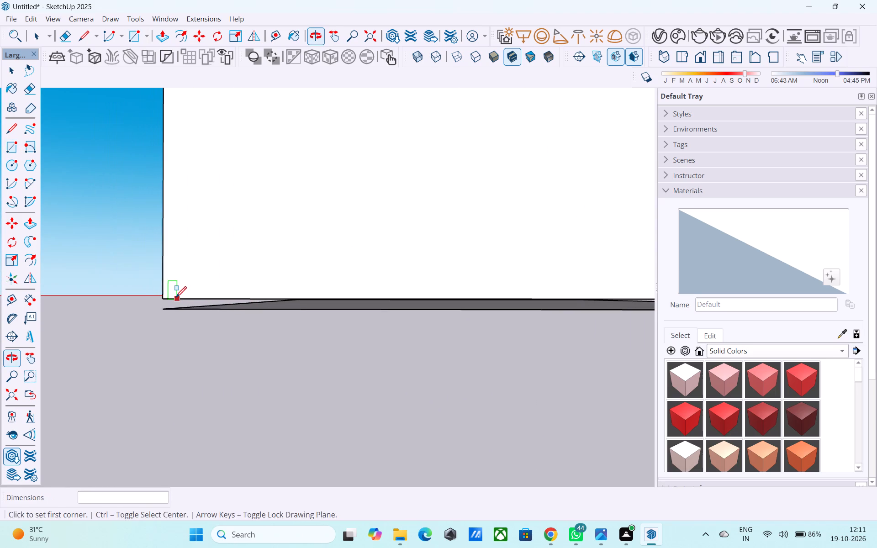
key(l)
scroll(169, 303, up, 6)
click(164, 310)
click(160, 292)
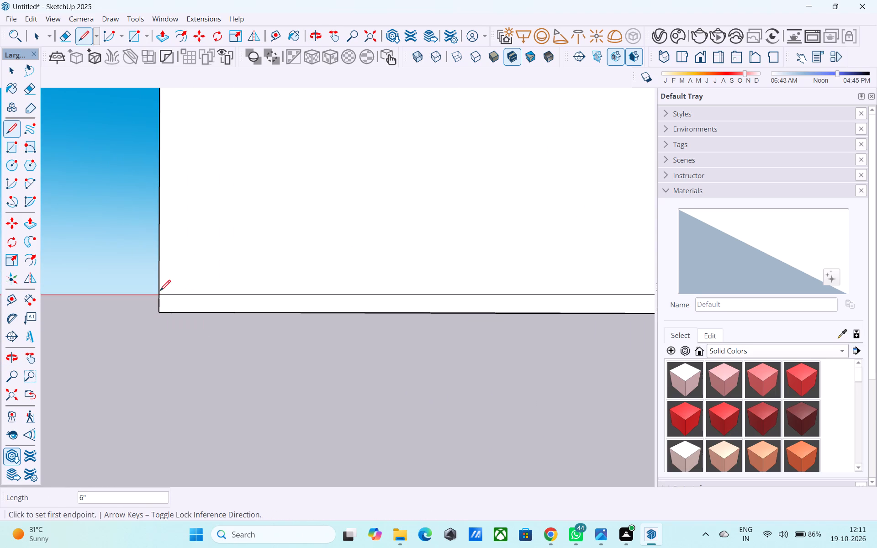
Draw a 6" vertical edge from the base rectangle up to the lower block's bottom rear corner to close the remaining base sides.
scroll(157, 288, down, 9)
middle_drag(174, 281, 651, 273)
middle_drag(268, 295, 573, 311)
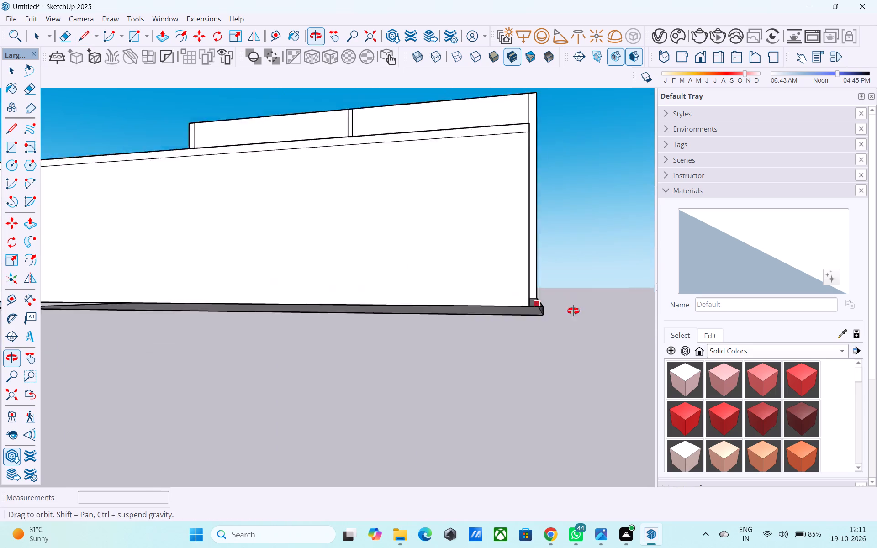
middle_drag(573, 311, 669, 311)
scroll(218, 280, up, 1)
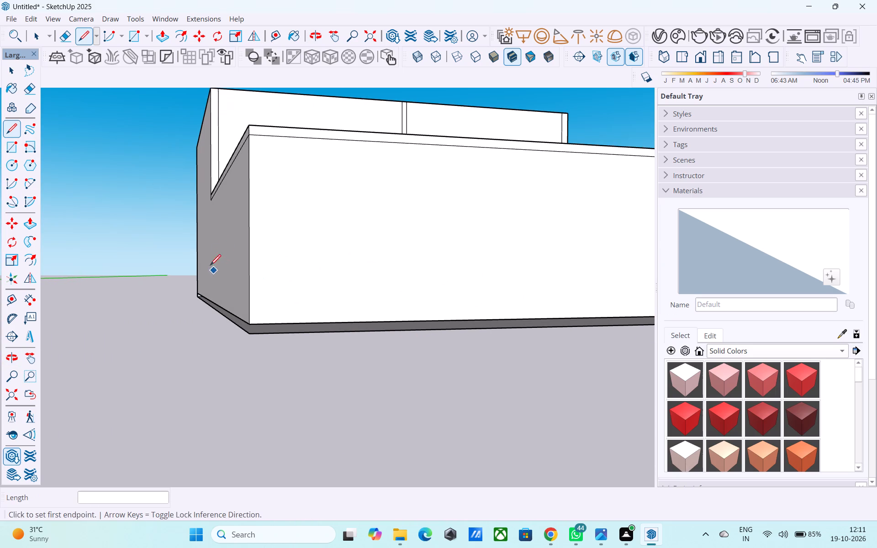
scroll(215, 236, up, 4)
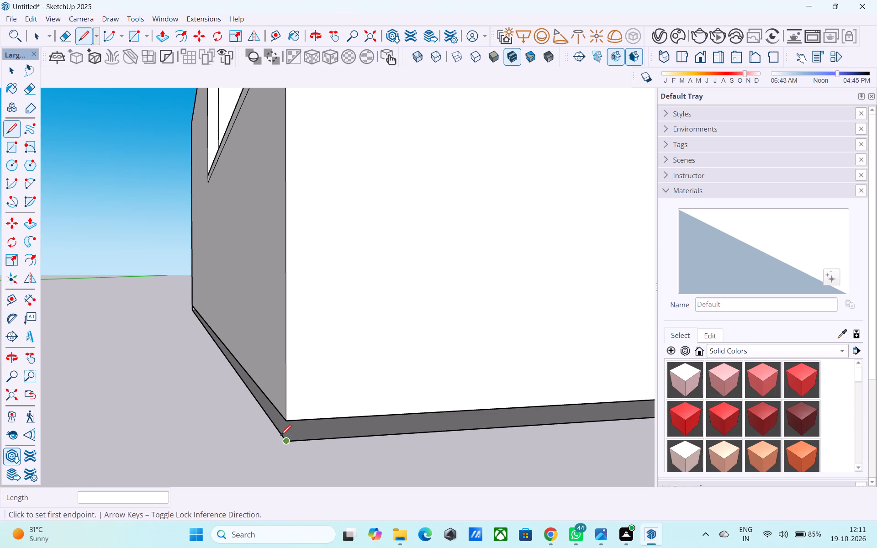
click(286, 440)
click(287, 420)
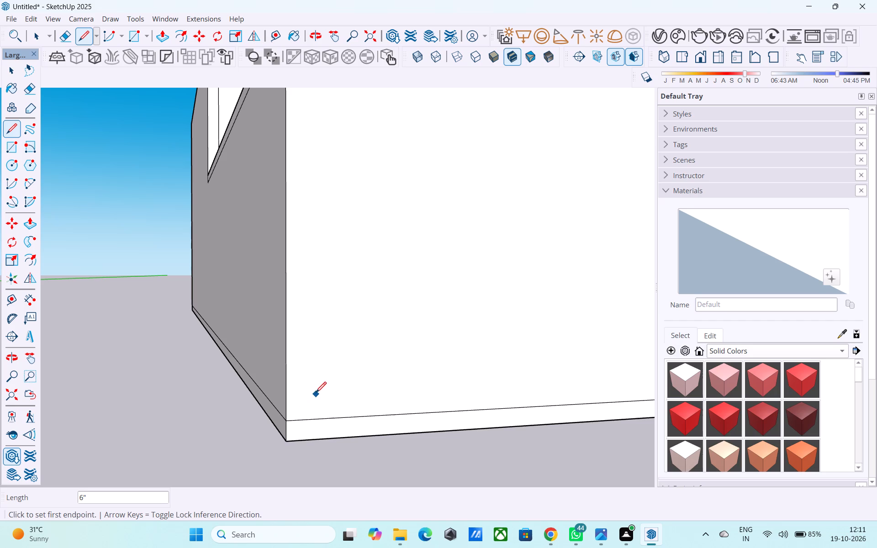
scroll(316, 390, down, 2)
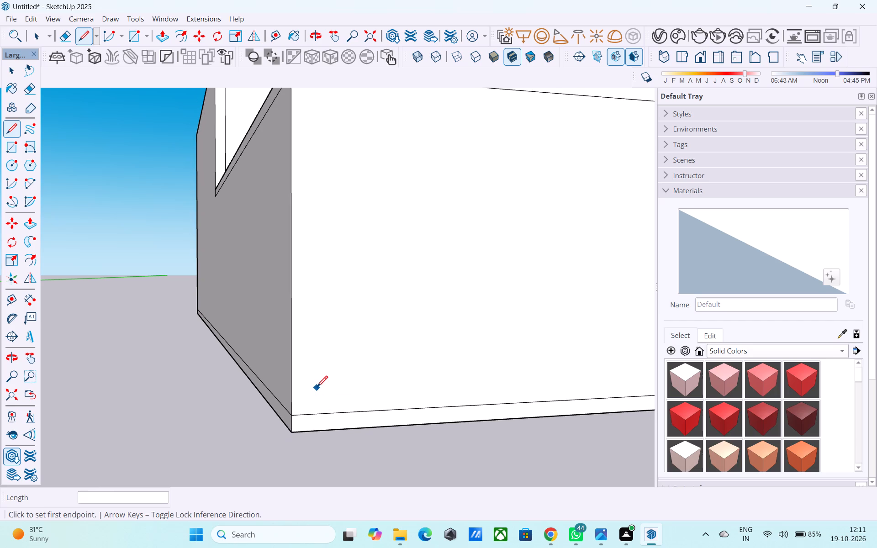
scroll(451, 347, down, 1)
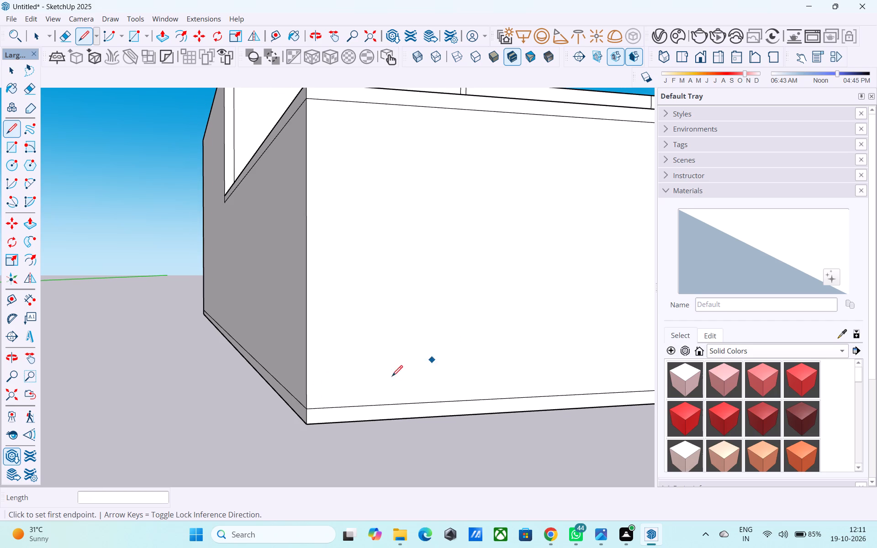
scroll(350, 398, down, 1)
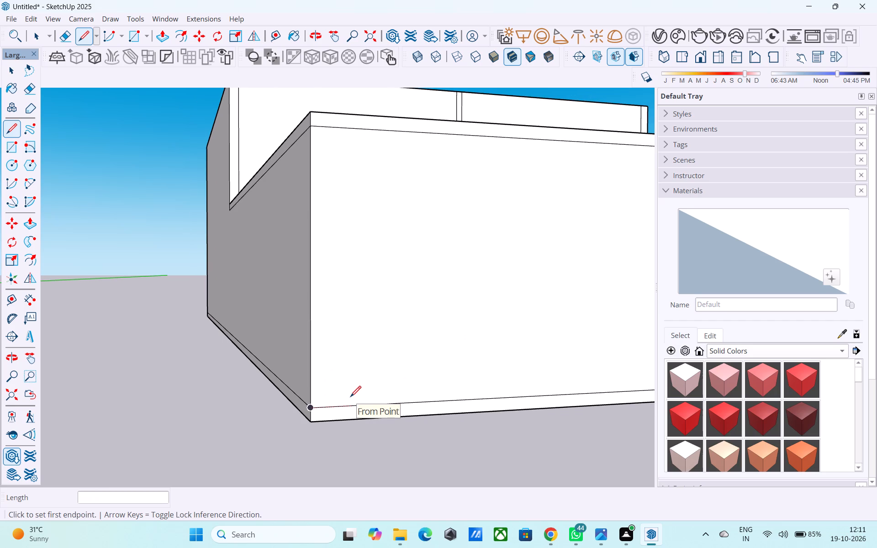
scroll(350, 398, down, 1)
scroll(261, 410, down, 3)
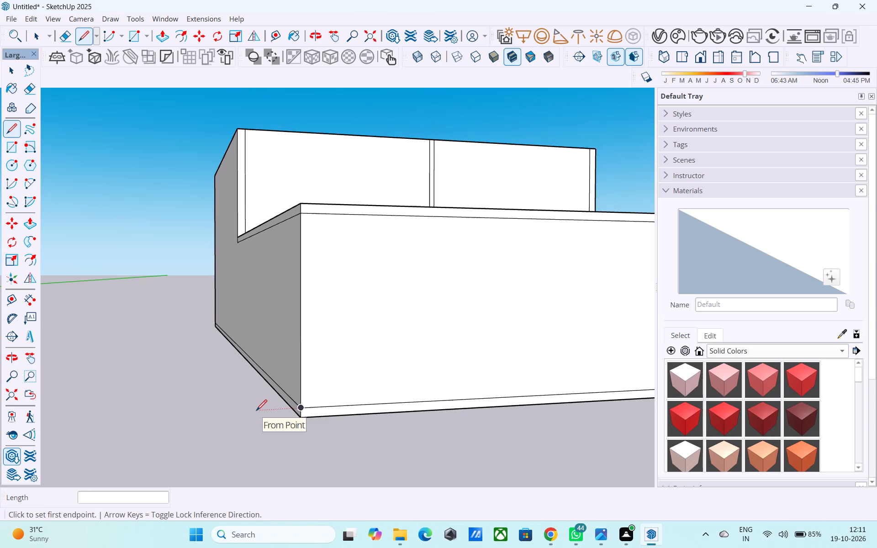
scroll(256, 411, down, 1)
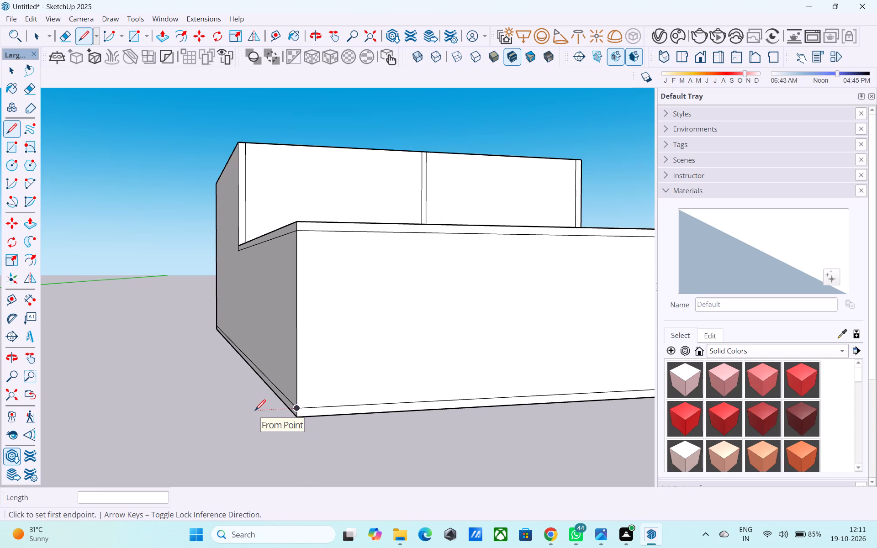
key(space)
Reverse the large underside face of the base slab.
scroll(255, 411, down, 1)
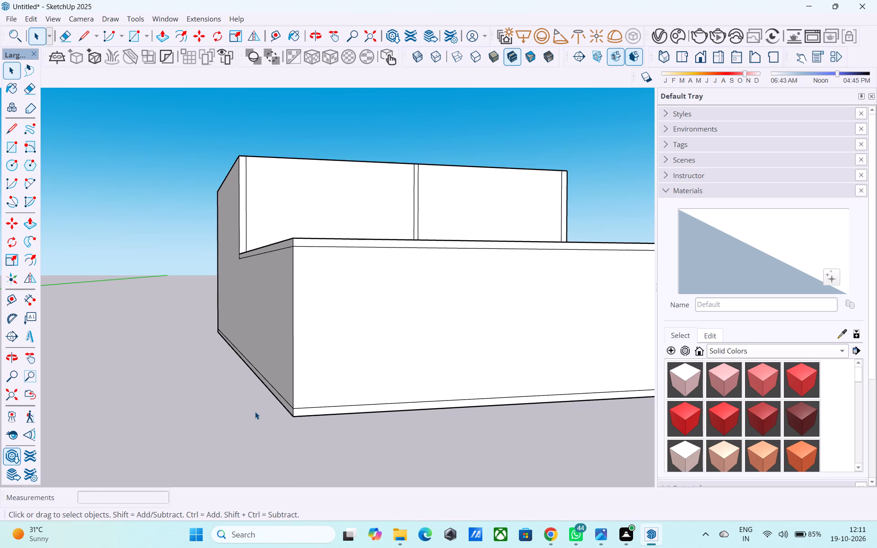
scroll(255, 411, down, 1)
middle_drag(254, 411, 161, 395)
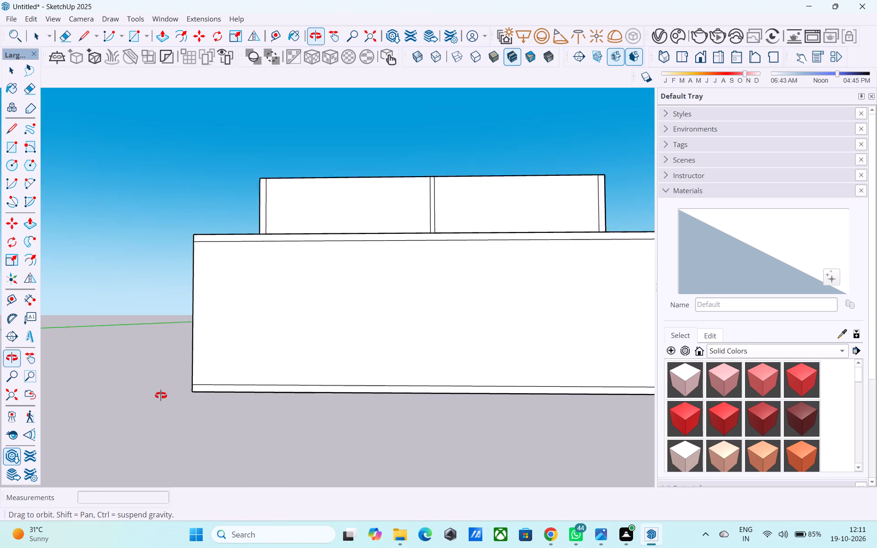
middle_drag(161, 395, 143, 374)
middle_drag(214, 371, 390, 283)
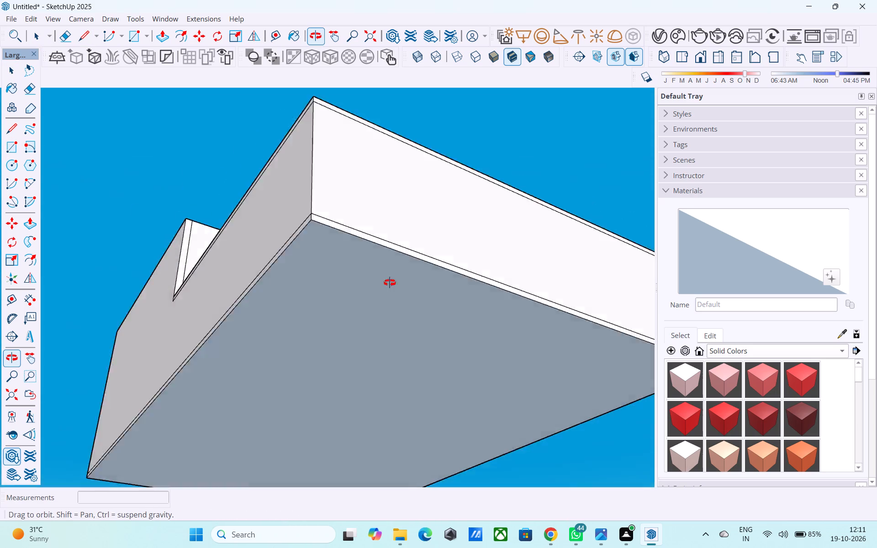
middle_drag(390, 283, 400, 281)
click(400, 281)
right_click(400, 281)
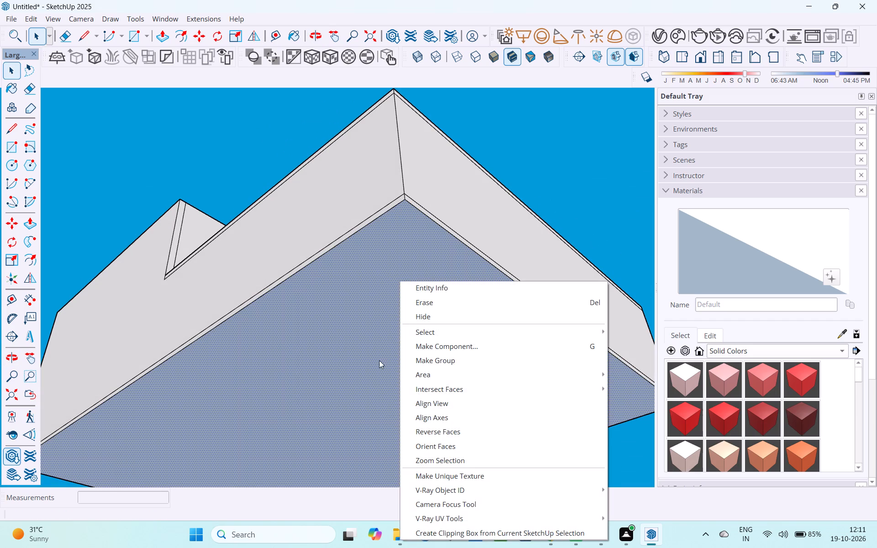
click(428, 433)
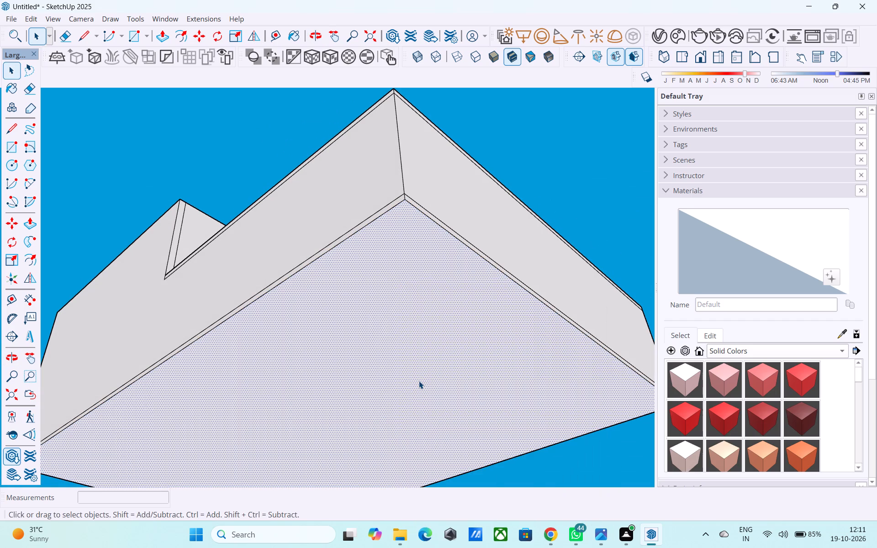
scroll(419, 381, down, 1)
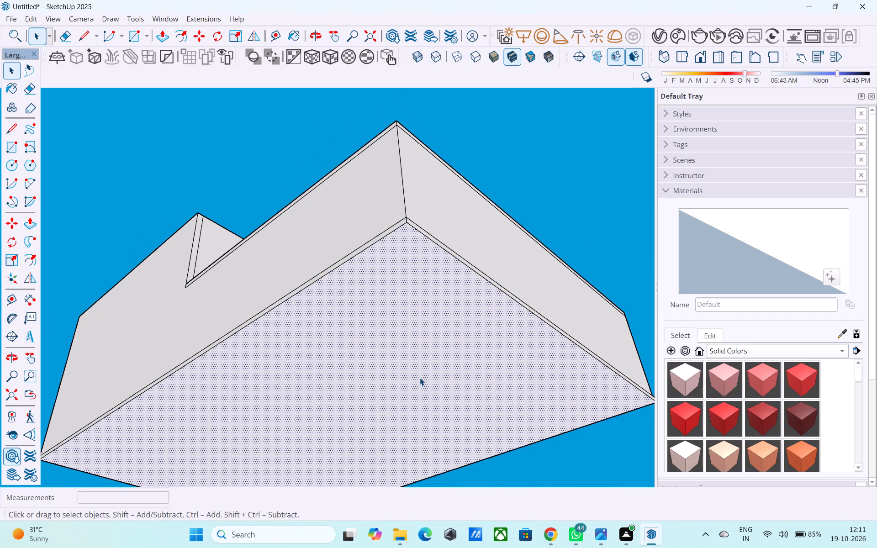
scroll(420, 376, down, 3)
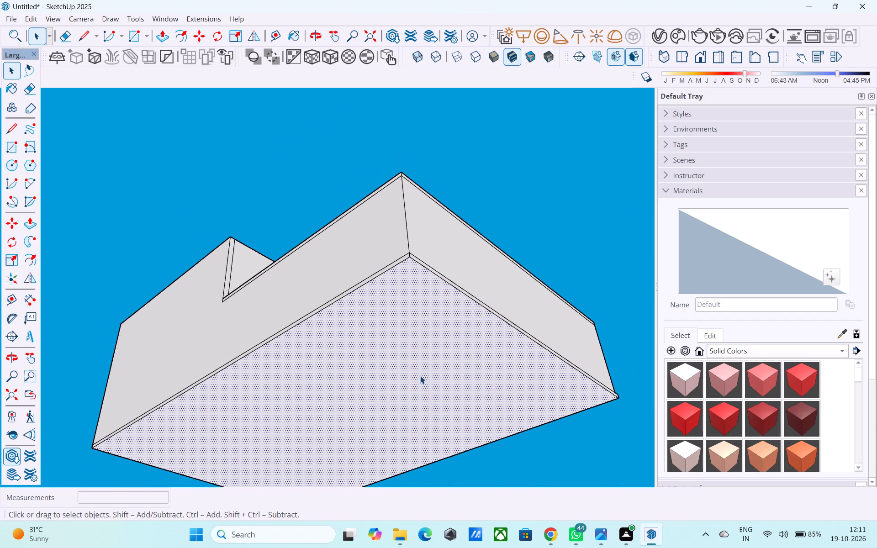
scroll(420, 376, down, 1)
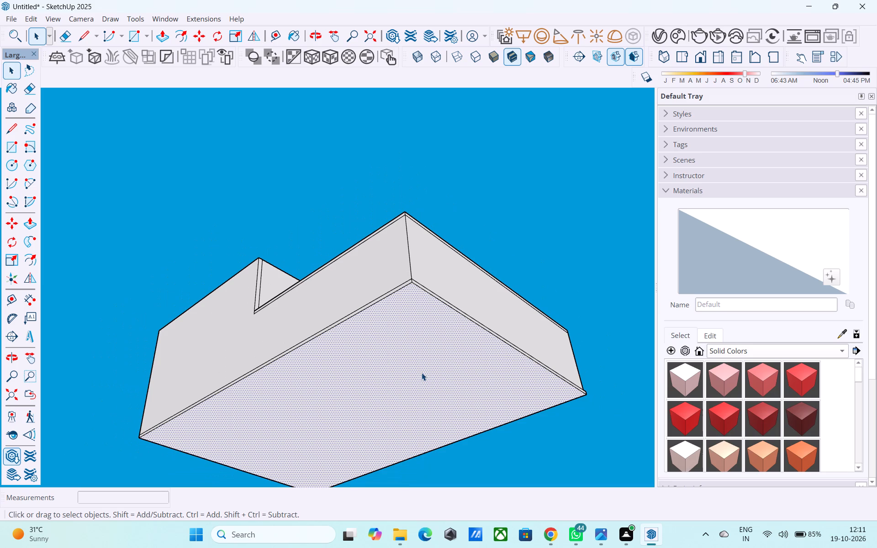
Inspect the building from below and from its sides, ending at the open side of the lower block.
scroll(422, 373, down, 5)
scroll(489, 317, down, 1)
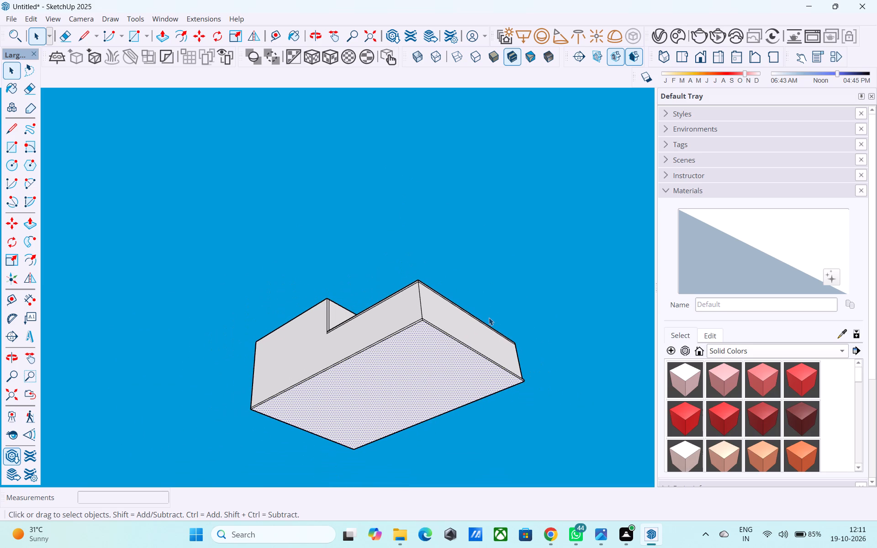
middle_drag(485, 312, 468, 362)
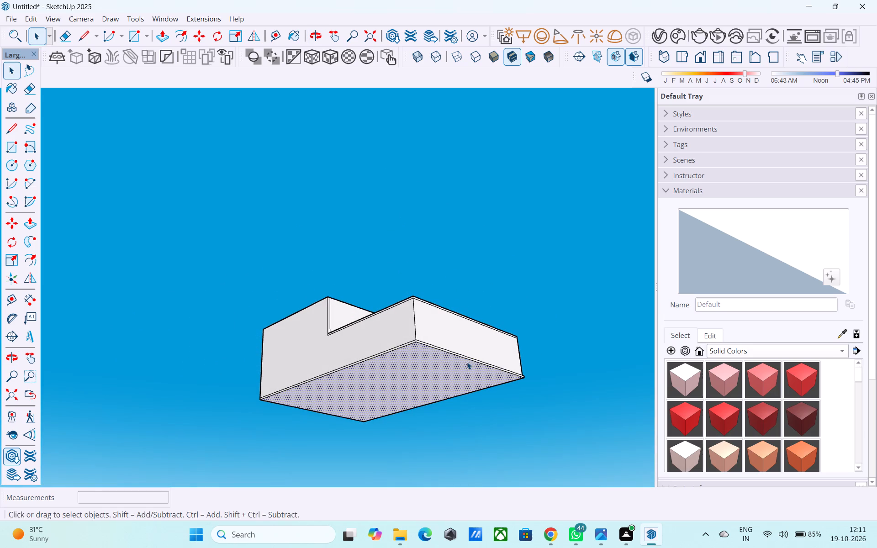
shift+middle_drag(378, 380, 211, 401)
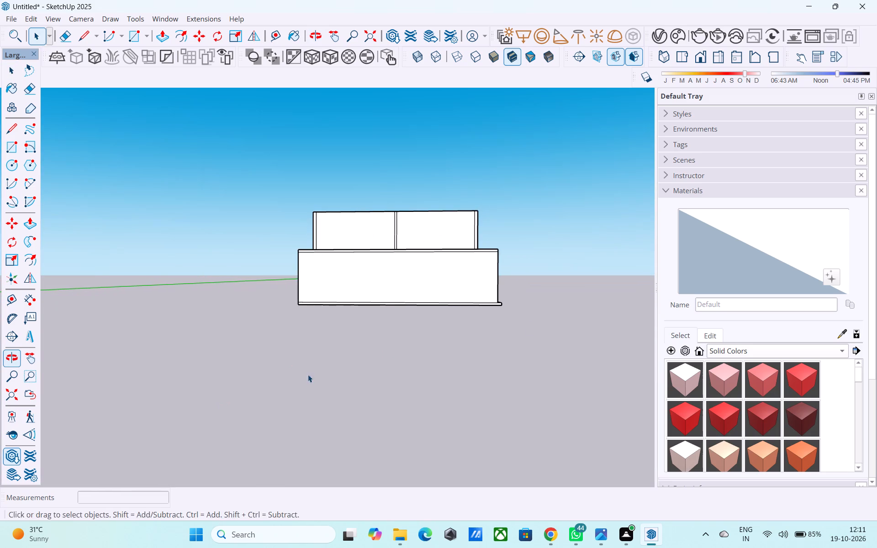
shift+middle_drag(529, 322, 295, 391)
scroll(390, 353, up, 4)
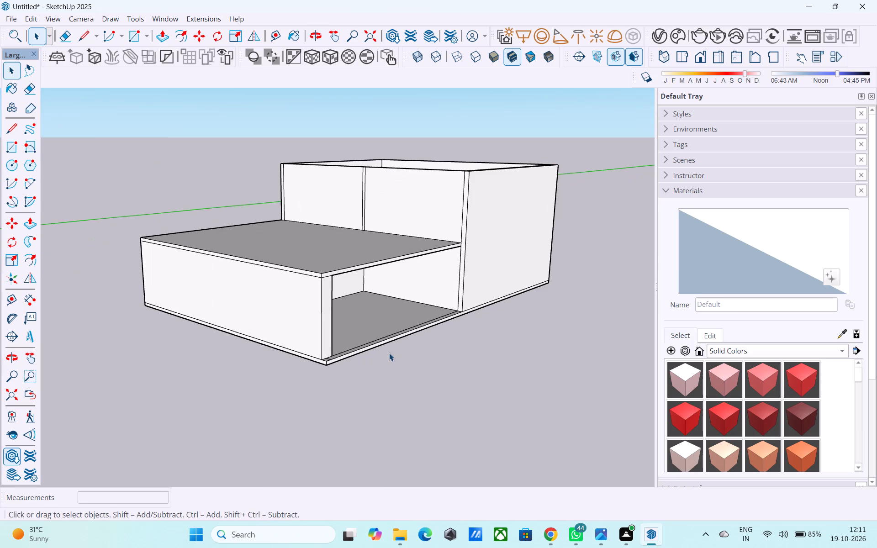
scroll(389, 353, up, 1)
middle_drag(389, 353, 322, 369)
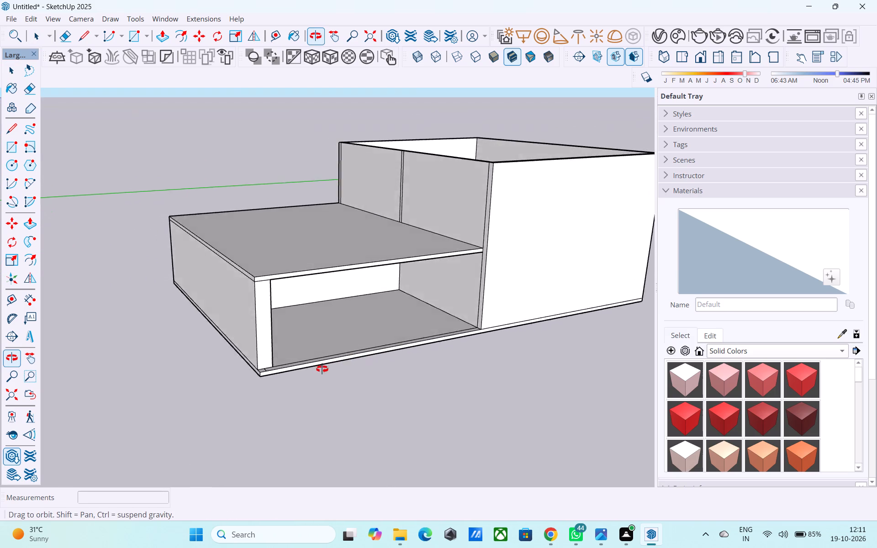
middle_drag(322, 369, 284, 375)
Save the model in the Downloads folder under the name i pro 52f.
key(ctrl+s)
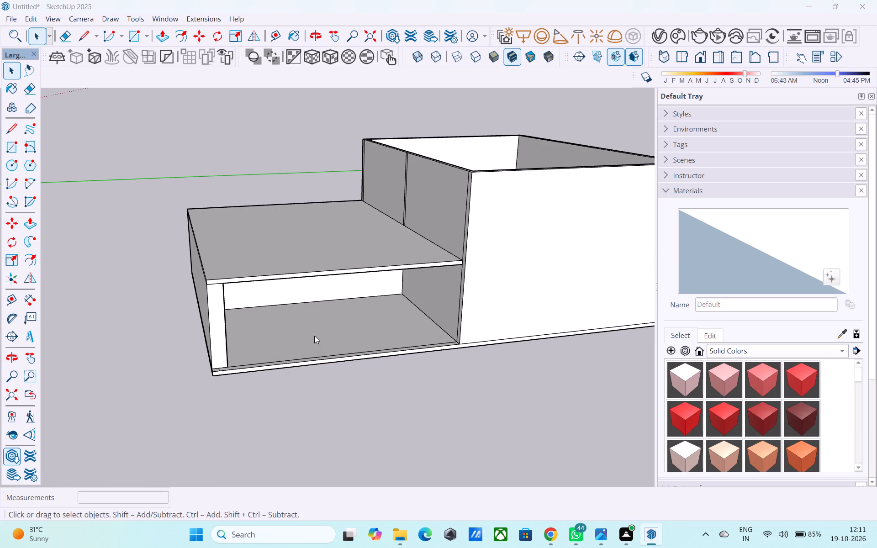
click(43, 165)
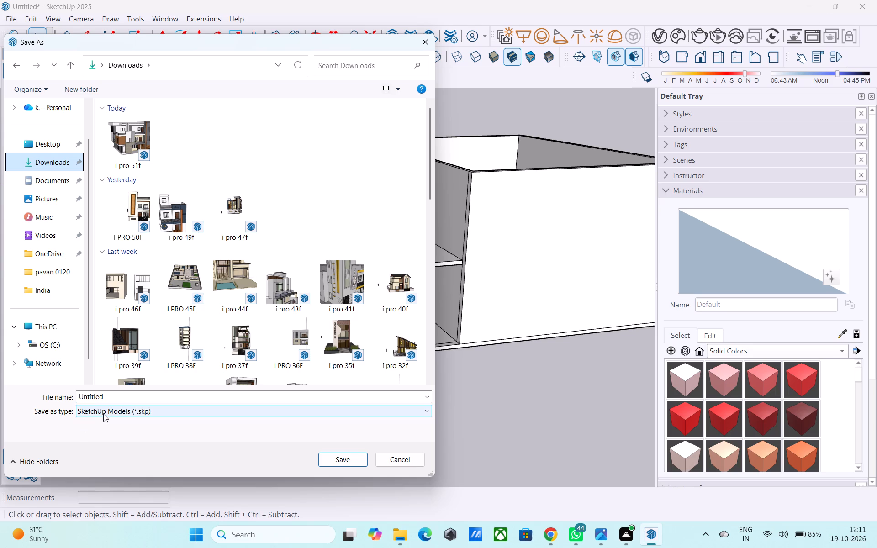
click(115, 392)
text(i pro)
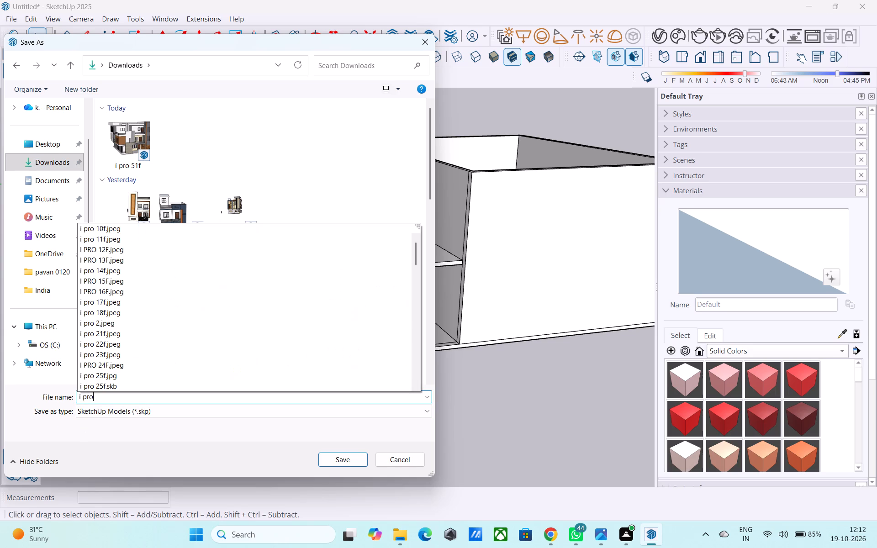
key(space)
text(52)
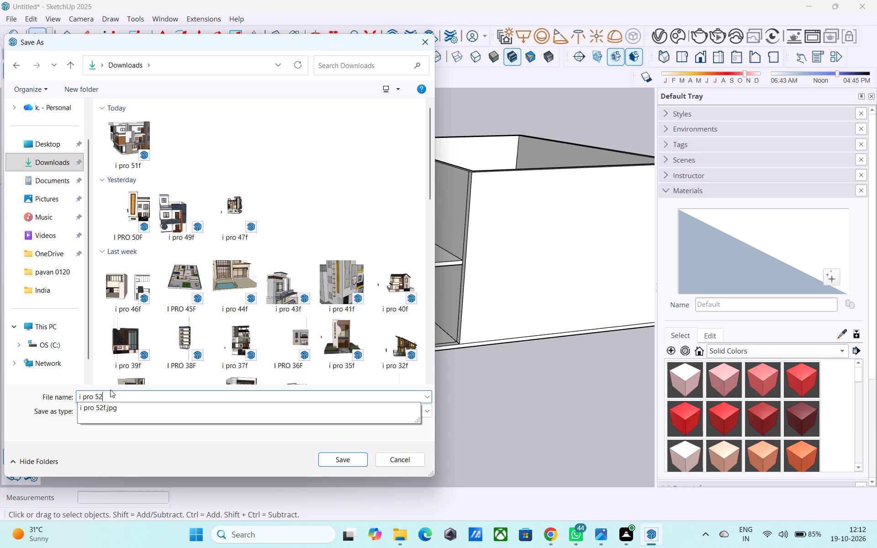
key(f)
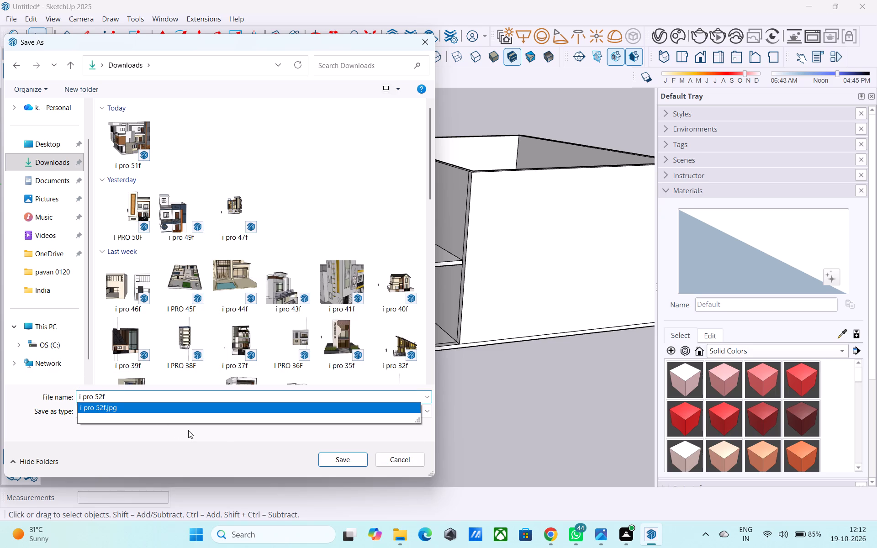
click(353, 460)
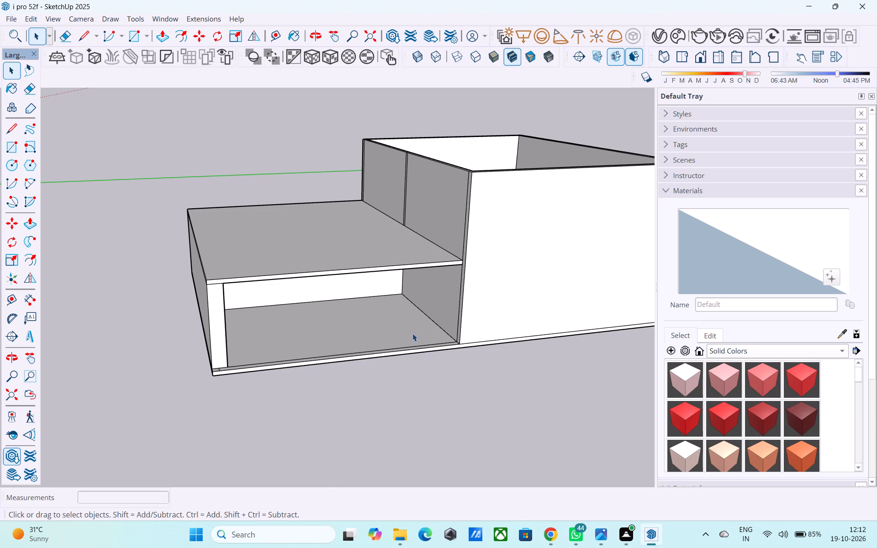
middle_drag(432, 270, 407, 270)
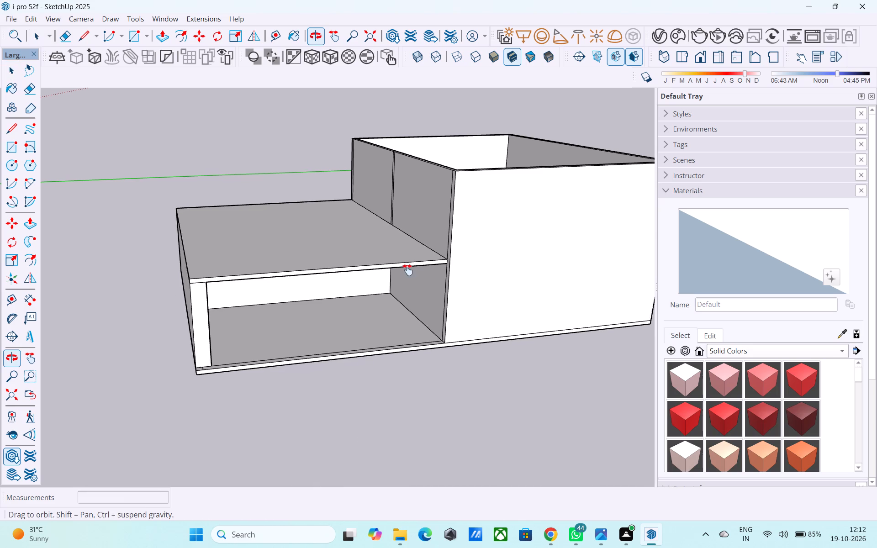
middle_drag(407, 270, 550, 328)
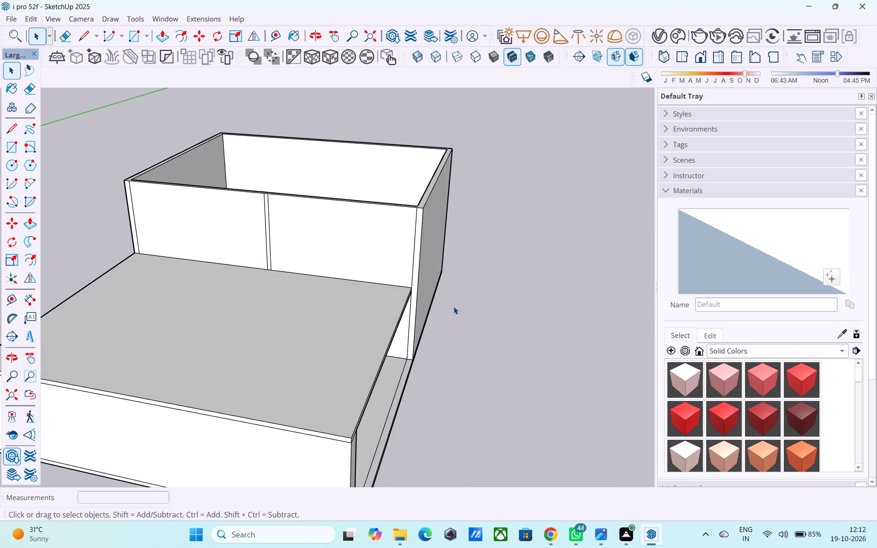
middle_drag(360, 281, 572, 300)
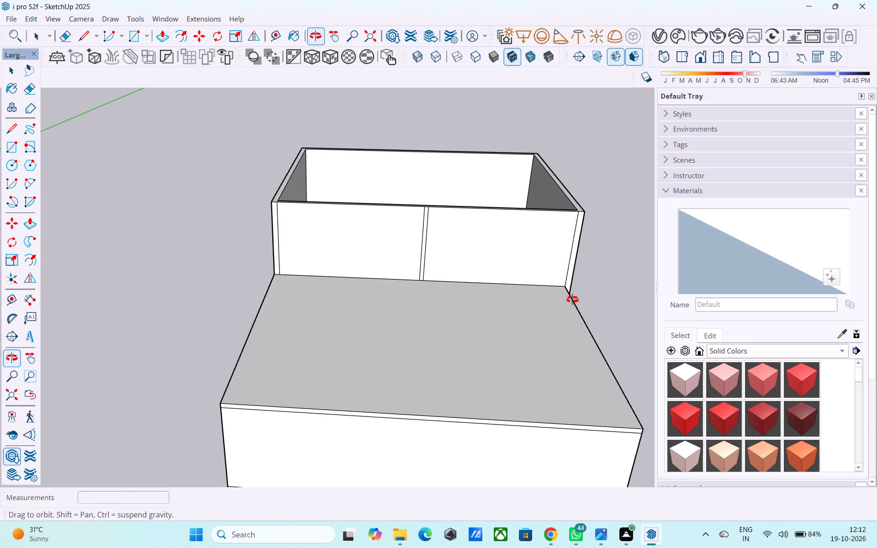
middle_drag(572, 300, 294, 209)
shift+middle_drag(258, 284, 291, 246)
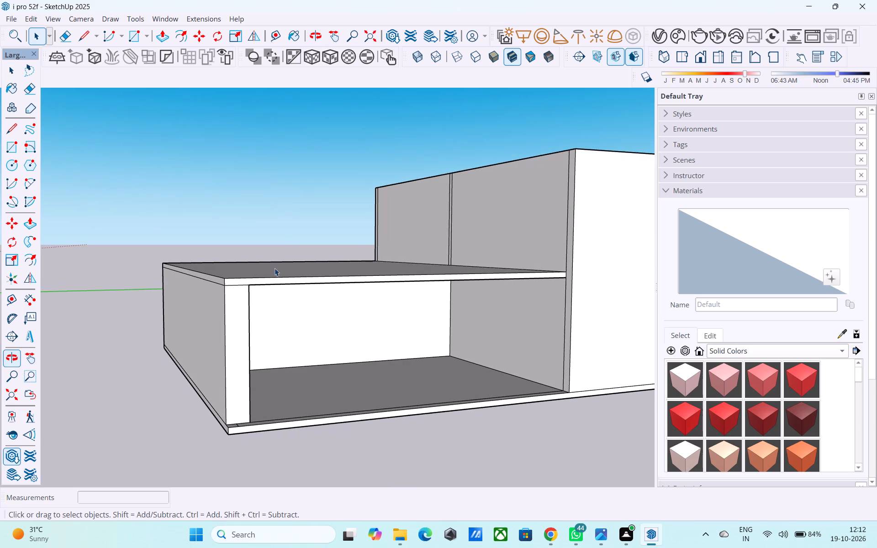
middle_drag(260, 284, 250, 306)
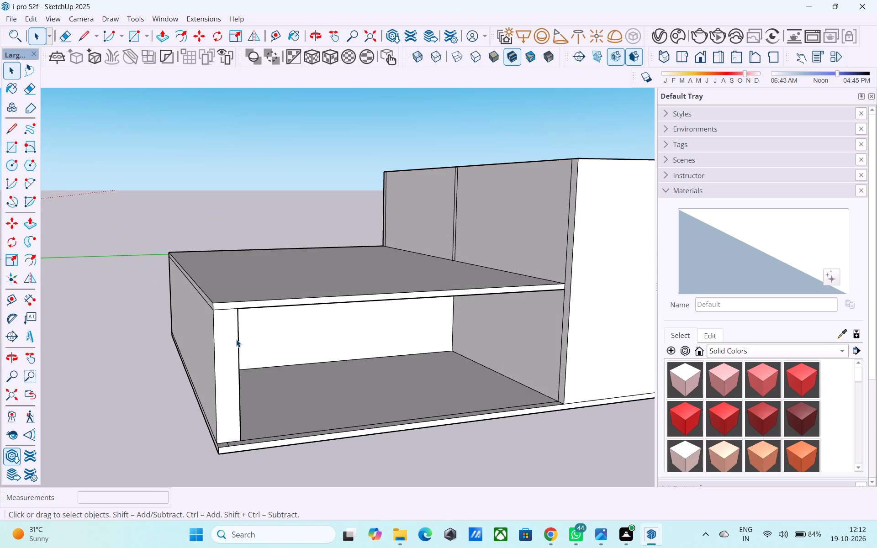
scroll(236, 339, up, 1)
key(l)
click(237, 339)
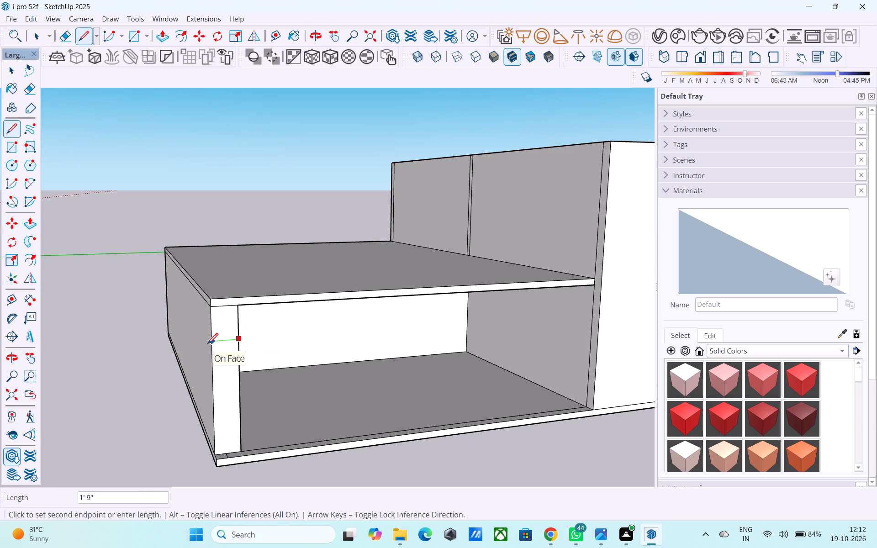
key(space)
Push/Pull the top face of the lower block's roof slab up by 1'.
click(285, 285)
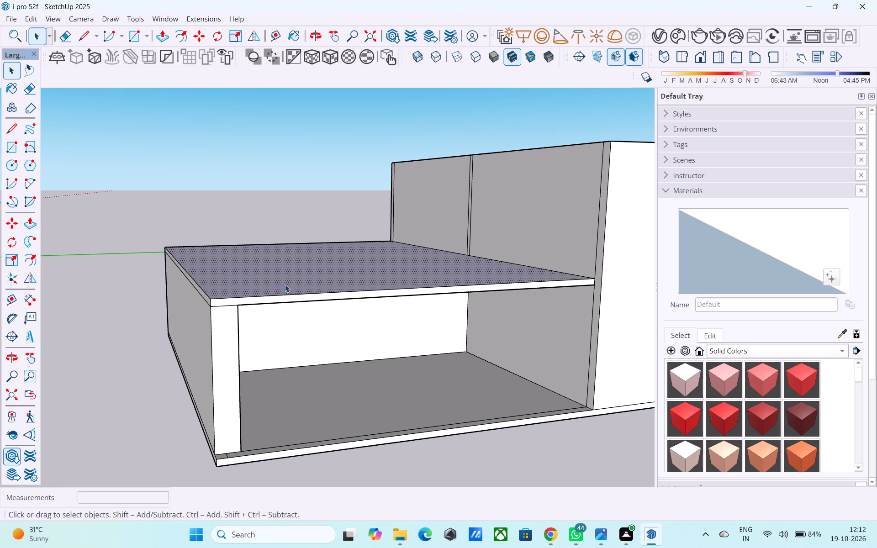
key(p)
click(285, 285)
text(1')
key(Return)
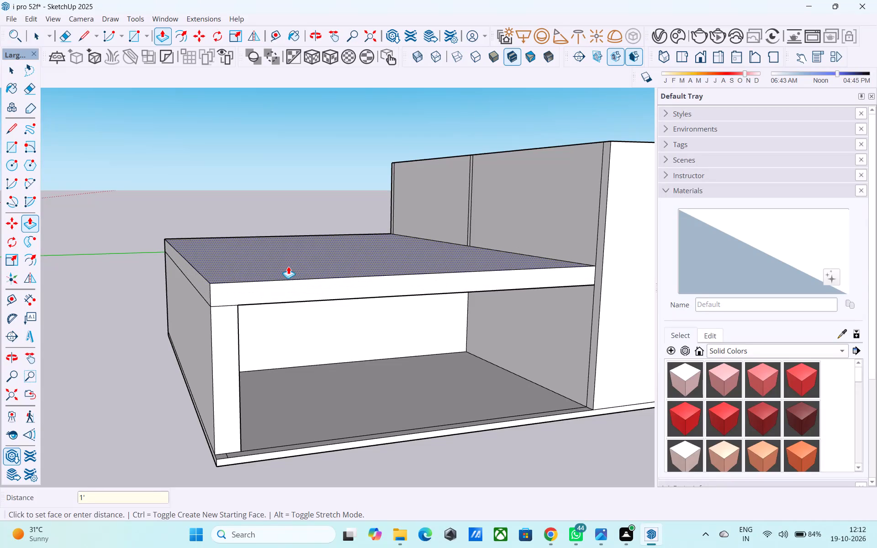
key(space)
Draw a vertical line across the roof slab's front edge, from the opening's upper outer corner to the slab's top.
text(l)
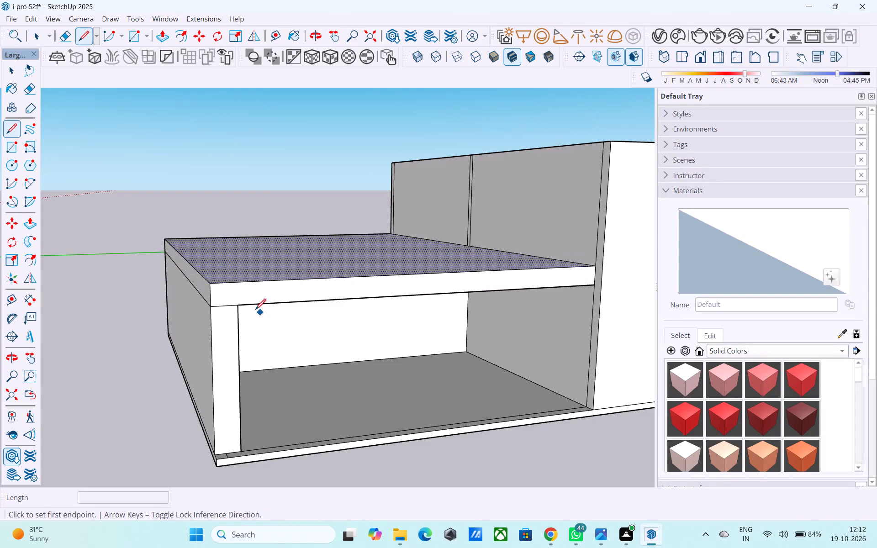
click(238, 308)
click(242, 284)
Erase the vertical line on the slab's front edge and the seam between the slab and the end wall below it.
middle_drag(237, 286, 204, 289)
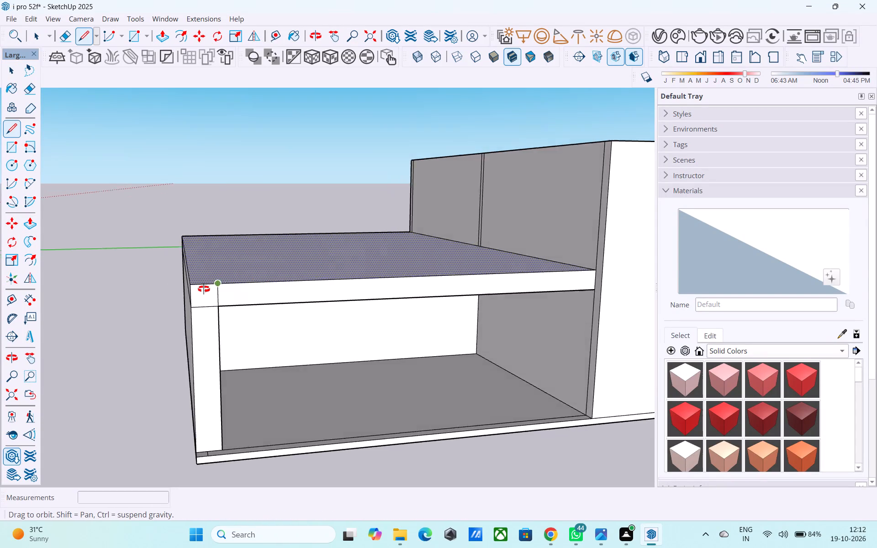
middle_drag(204, 289, 210, 261)
key(e)
drag(216, 266, 208, 266)
drag(204, 269, 204, 294)
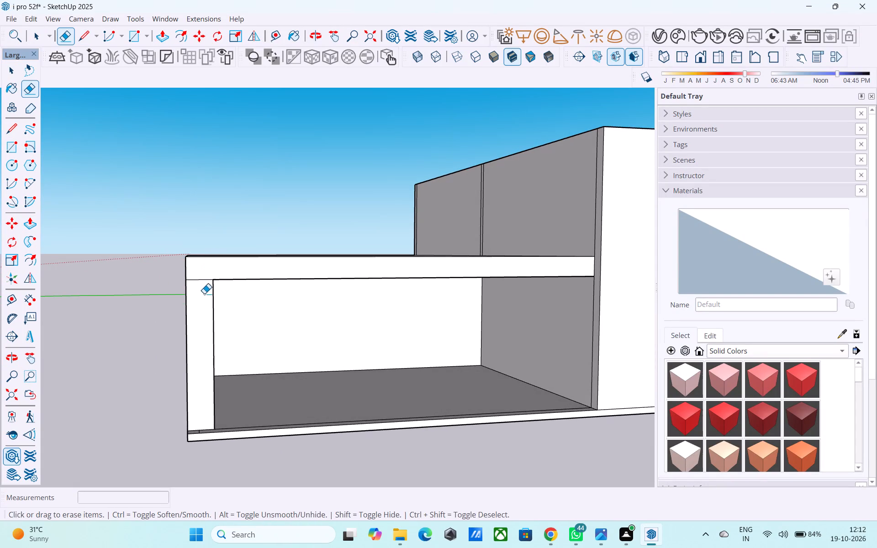
drag(204, 294, 201, 305)
Examine the thickened roof slab and the whole building from the open side.
shift+middle_drag(201, 306, 201, 348)
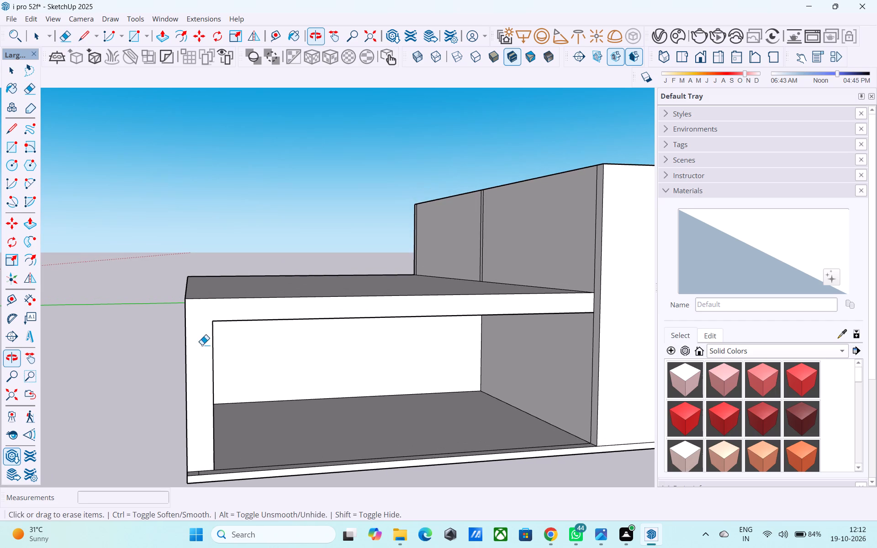
scroll(338, 288, down, 1)
shift+middle_drag(338, 288, 344, 263)
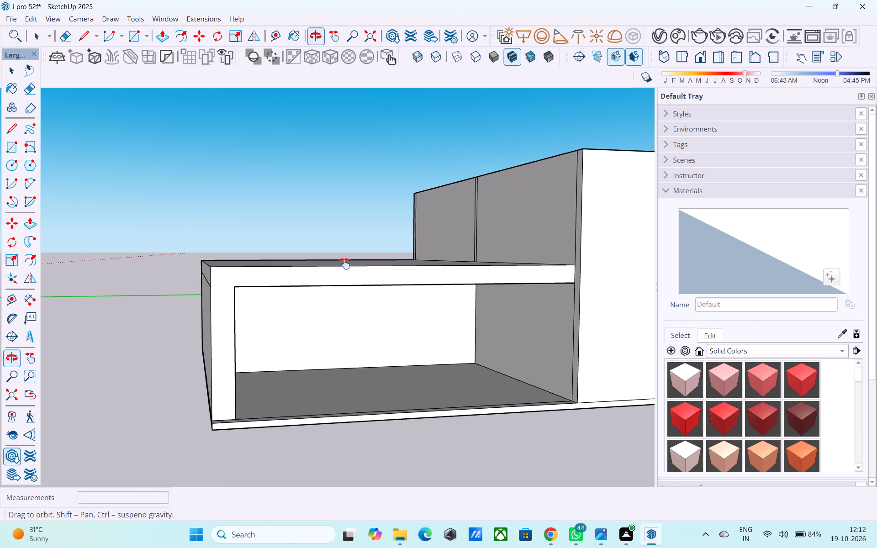
shift+middle_drag(344, 263, 280, 294)
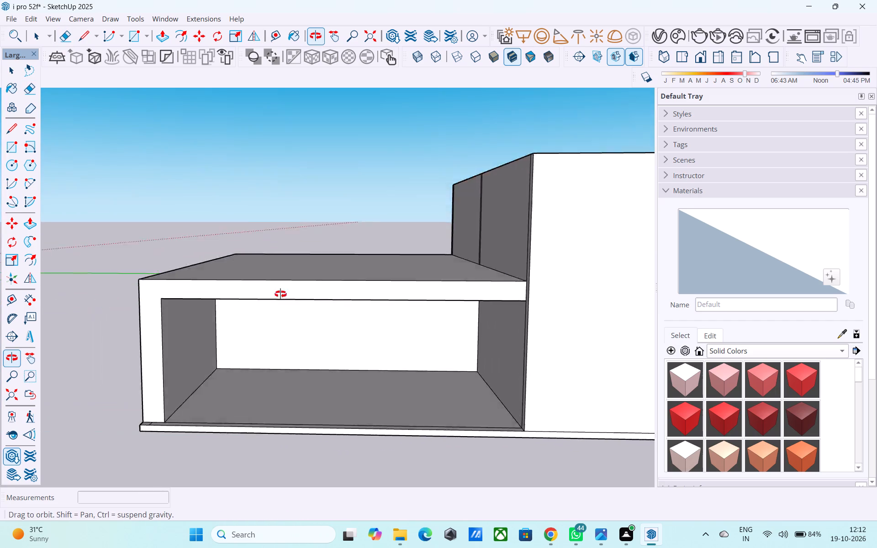
shift+middle_drag(280, 294, 302, 306)
scroll(302, 306, down, 2)
shift+middle_drag(449, 305, 361, 334)
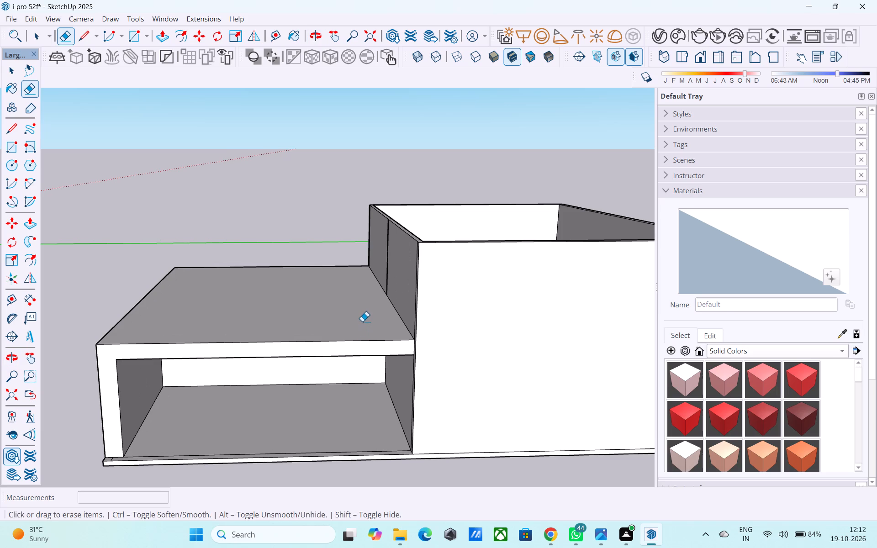
scroll(362, 321, down, 3)
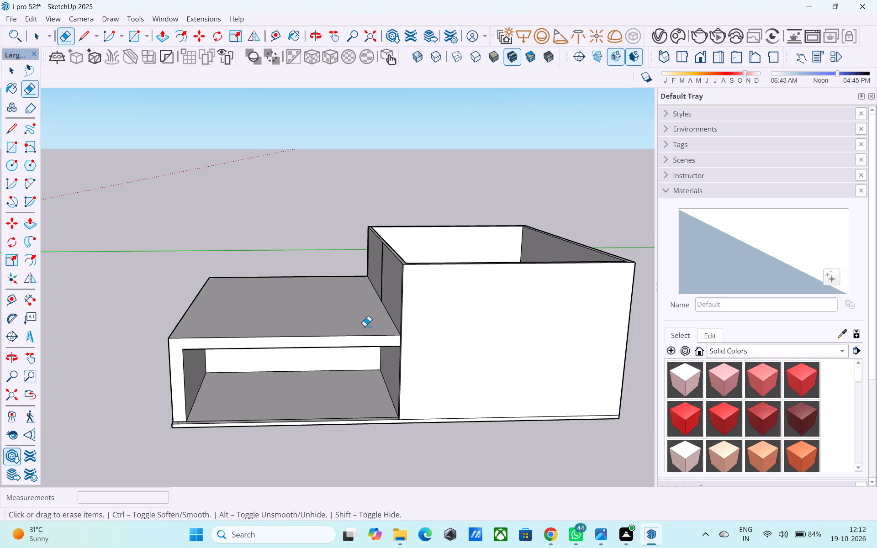
scroll(365, 326, down, 2)
shift+middle_drag(366, 327, 345, 371)
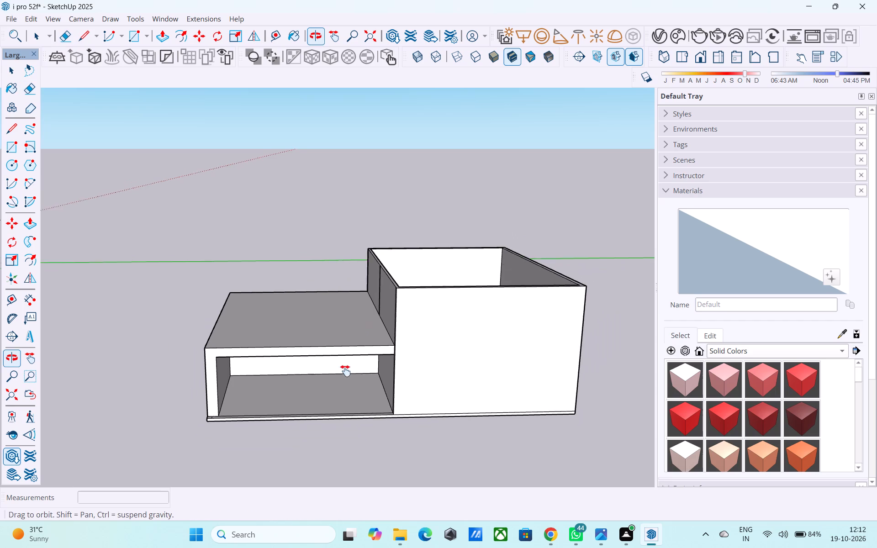
shift+middle_drag(345, 371, 338, 360)
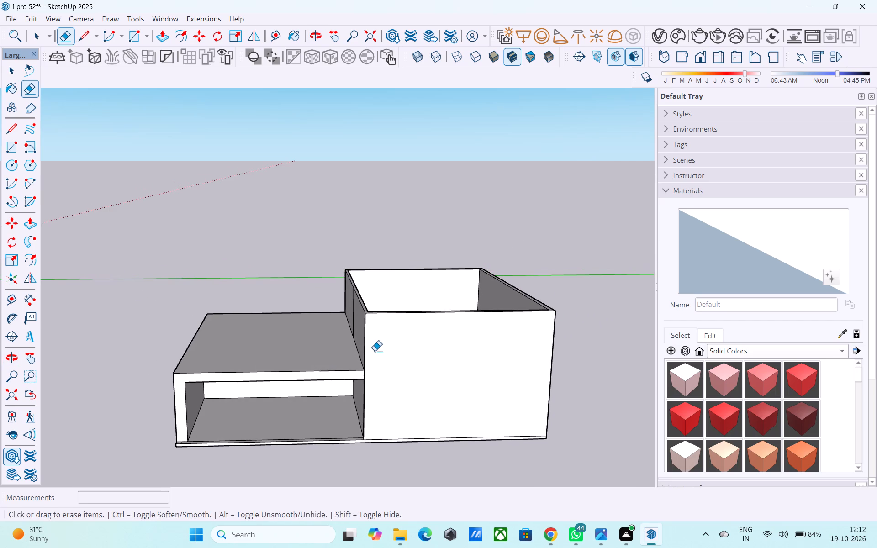
middle_drag(375, 351, 327, 362)
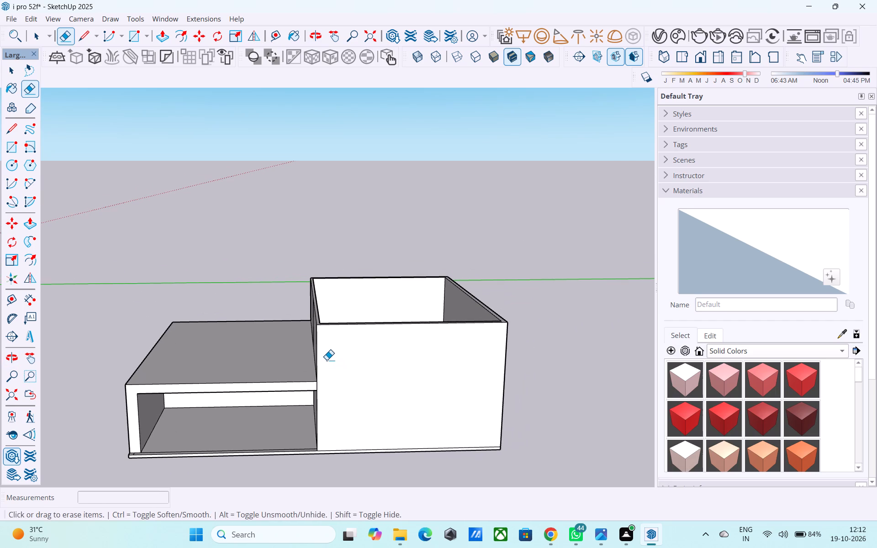
Save the changes to the model.
key(ctrl+s)
key(space)
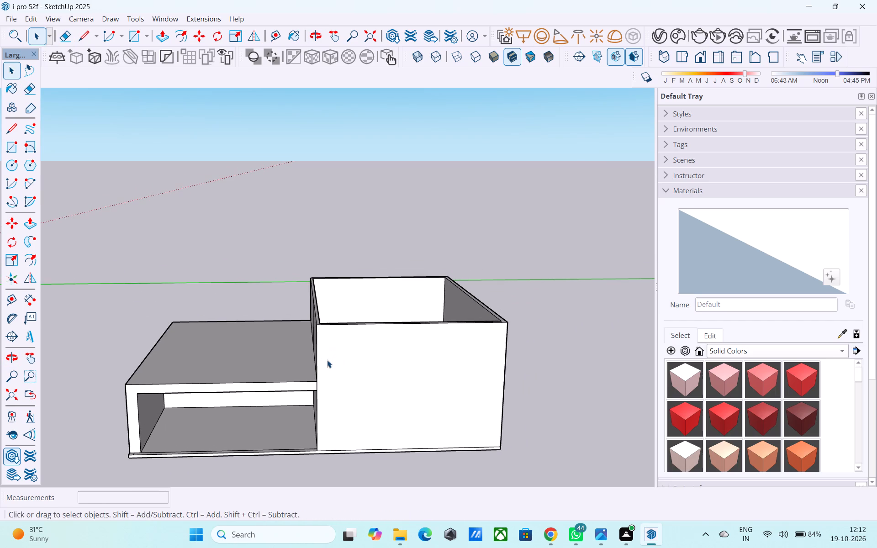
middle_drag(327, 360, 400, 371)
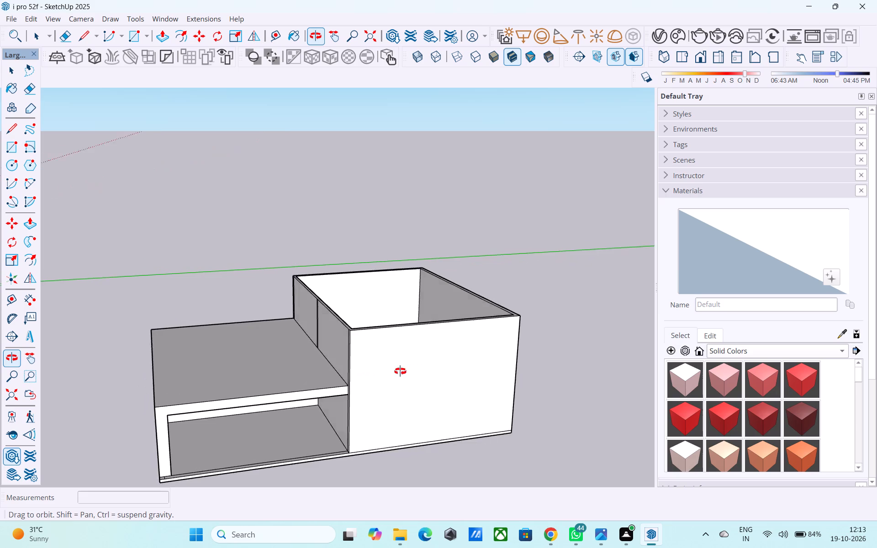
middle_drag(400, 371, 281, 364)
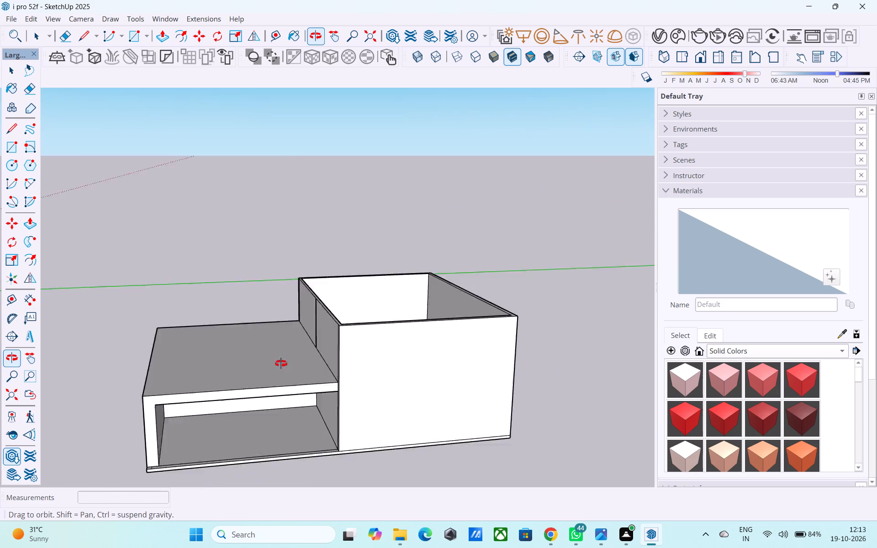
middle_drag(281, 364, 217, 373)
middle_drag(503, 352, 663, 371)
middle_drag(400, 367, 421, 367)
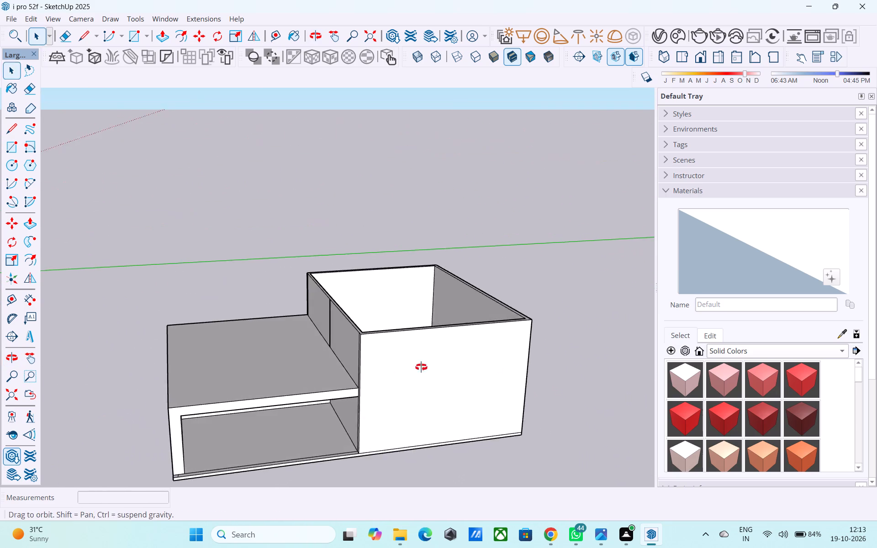
Erase the vertical line near the far outer corner of the tall block's wall above the roof slab.
middle_drag(421, 367, 742, 364)
scroll(243, 340, up, 4)
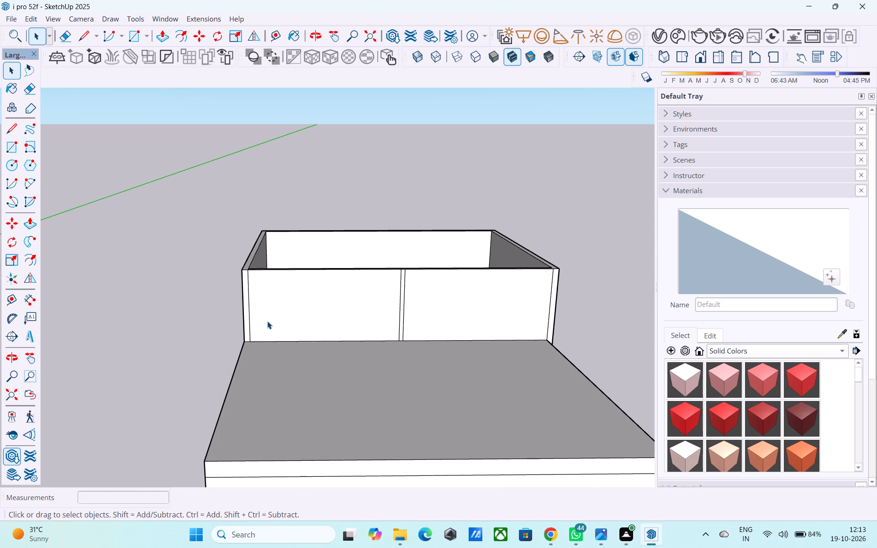
scroll(271, 310, up, 1)
middle_drag(271, 310, 275, 401)
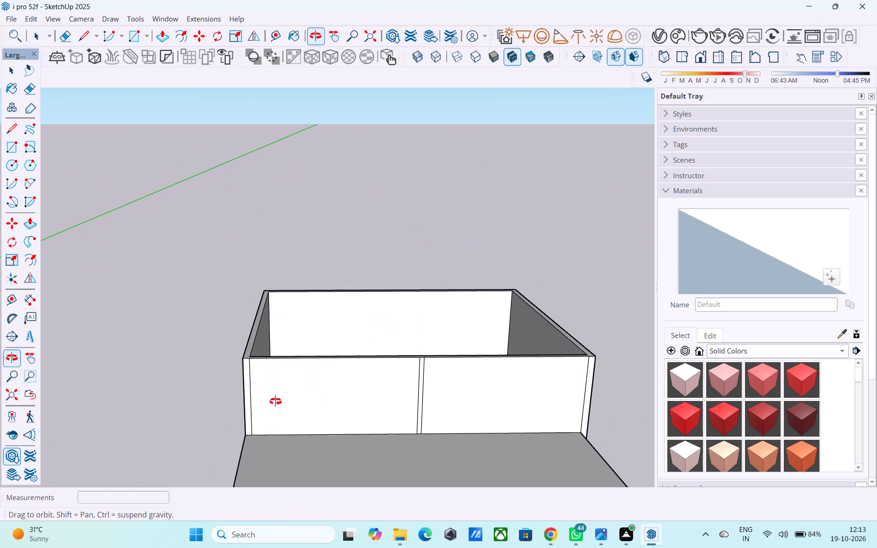
middle_drag(275, 401, 276, 420)
key(e)
scroll(253, 397, up, 4)
click(253, 397)
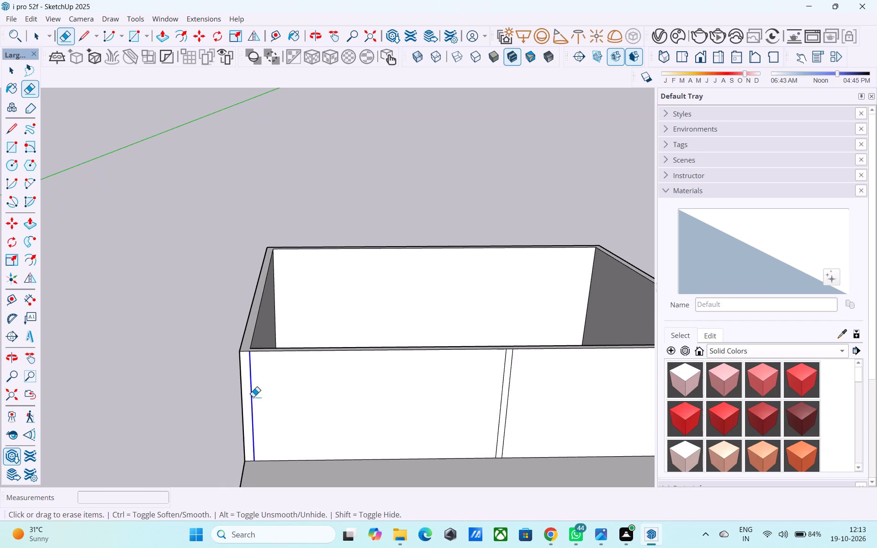
Examine the building's walls and roof slab from several sides for remaining stray lines.
scroll(253, 397, down, 9)
middle_drag(402, 411, 153, 415)
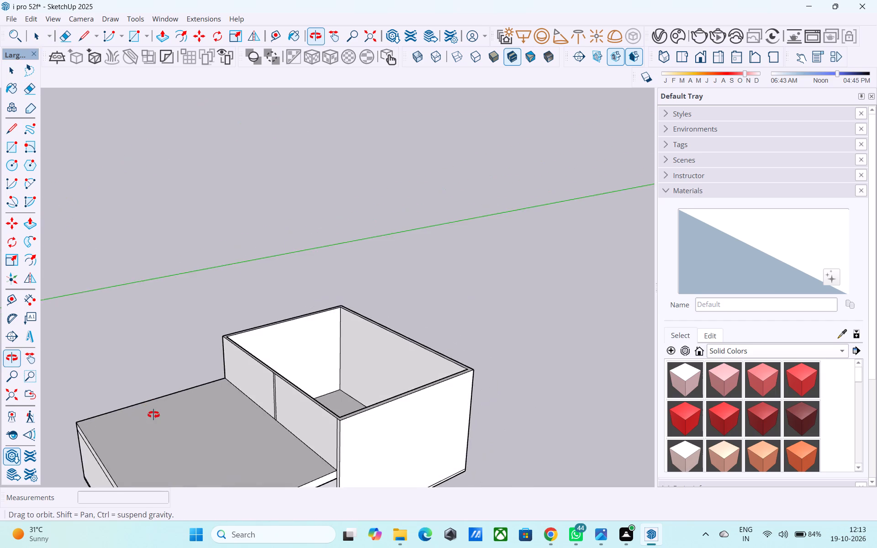
middle_drag(153, 415, 518, 295)
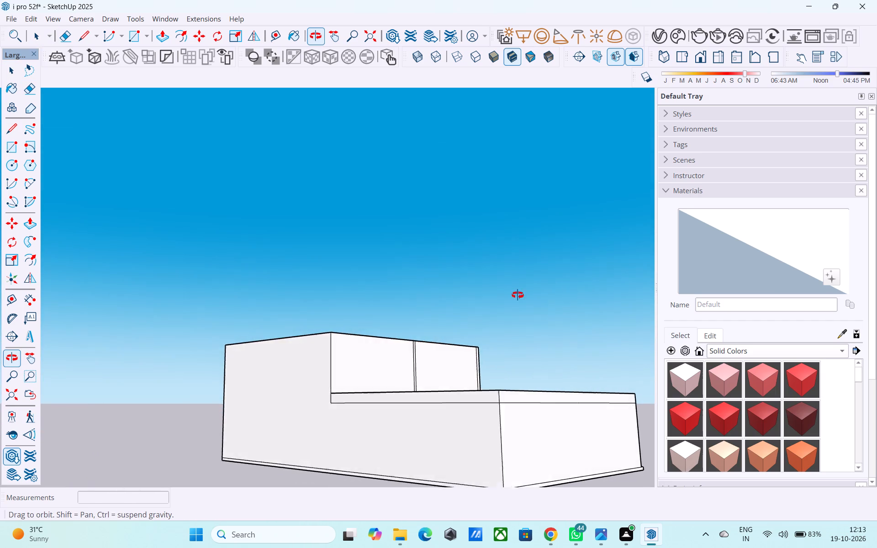
middle_drag(518, 295, 609, 384)
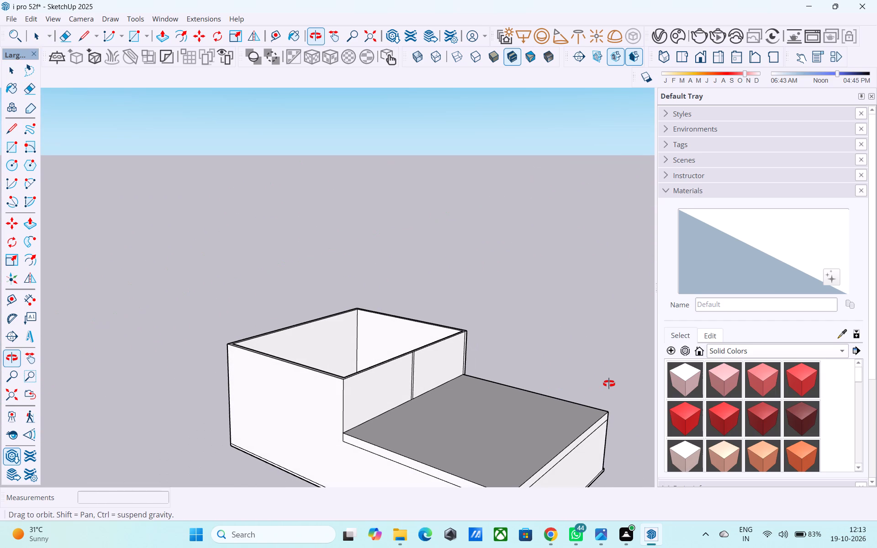
middle_drag(609, 384, 451, 377)
scroll(543, 338, down, 4)
middle_drag(543, 338, 289, 381)
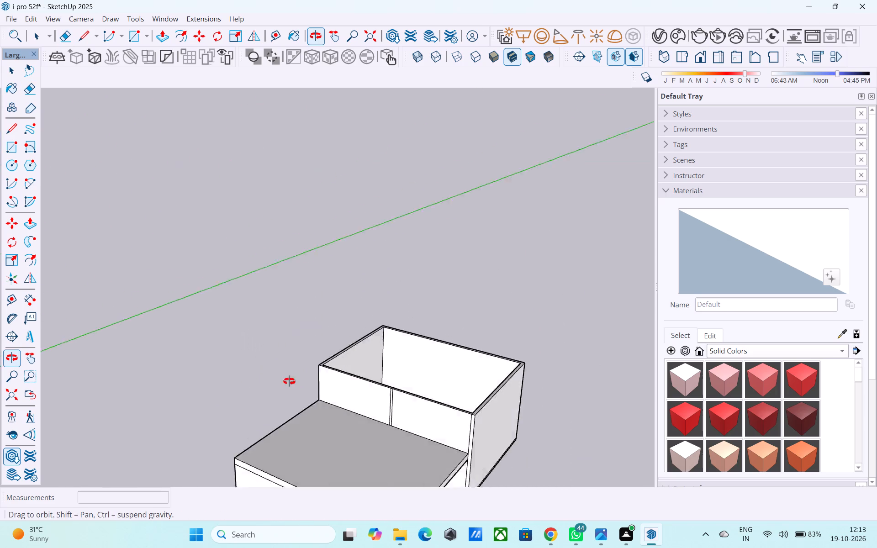
middle_drag(289, 381, 257, 241)
scroll(256, 239, down, 5)
middle_drag(278, 296, 248, 437)
Select all of the building's connected geometry and make it a group.
key(space)
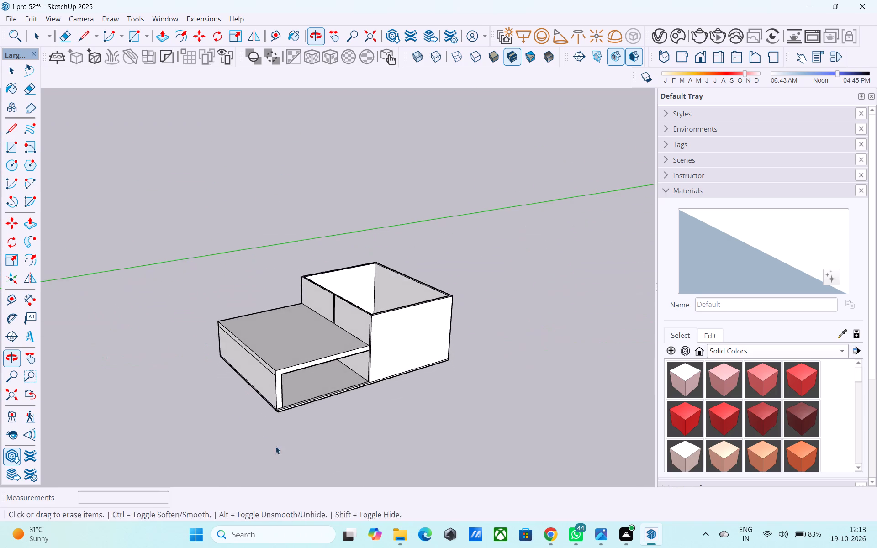
scroll(328, 375, up, 5)
triple_click(317, 343)
right_click(317, 343)
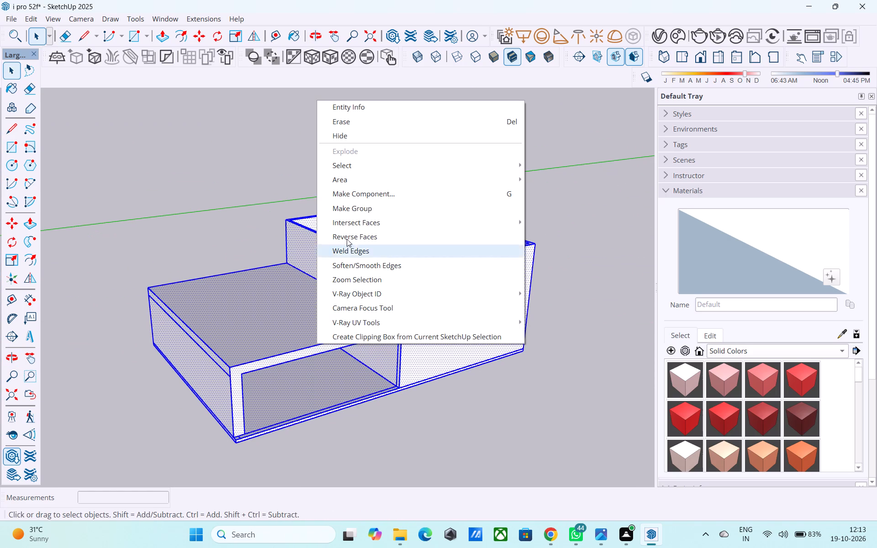
click(351, 209)
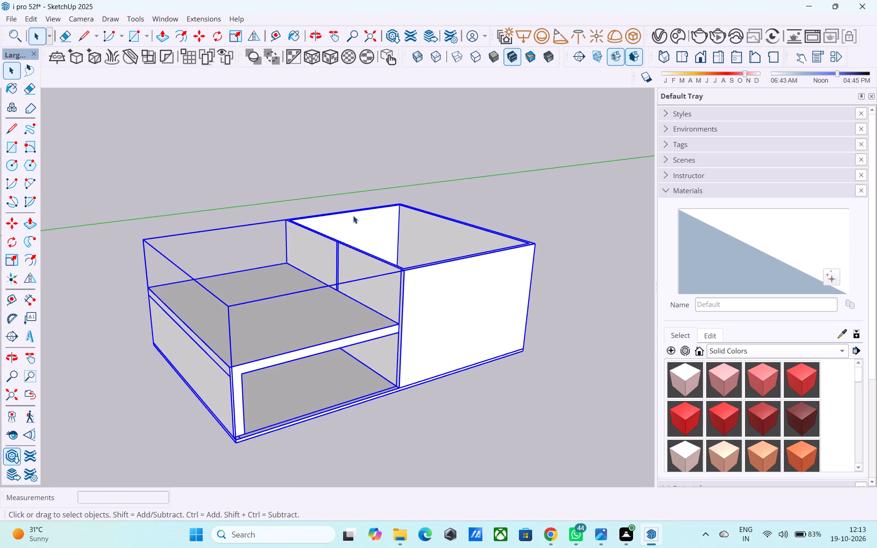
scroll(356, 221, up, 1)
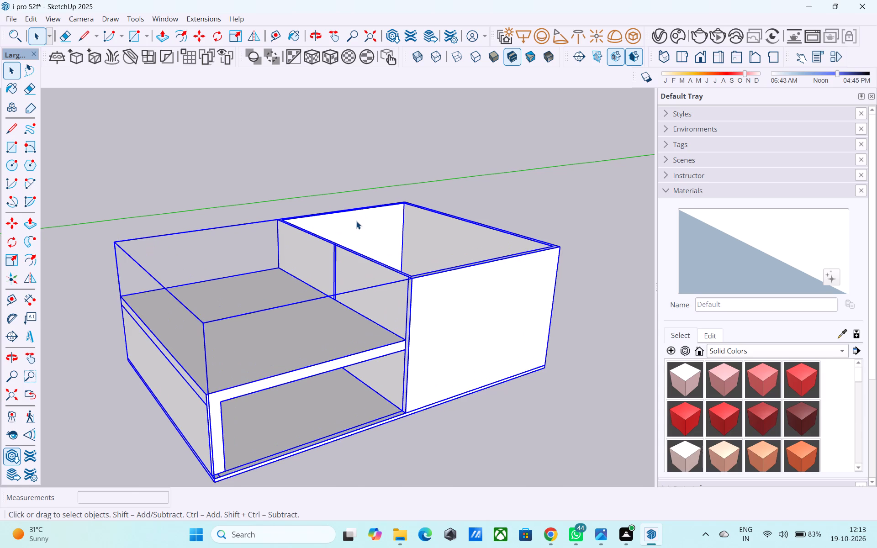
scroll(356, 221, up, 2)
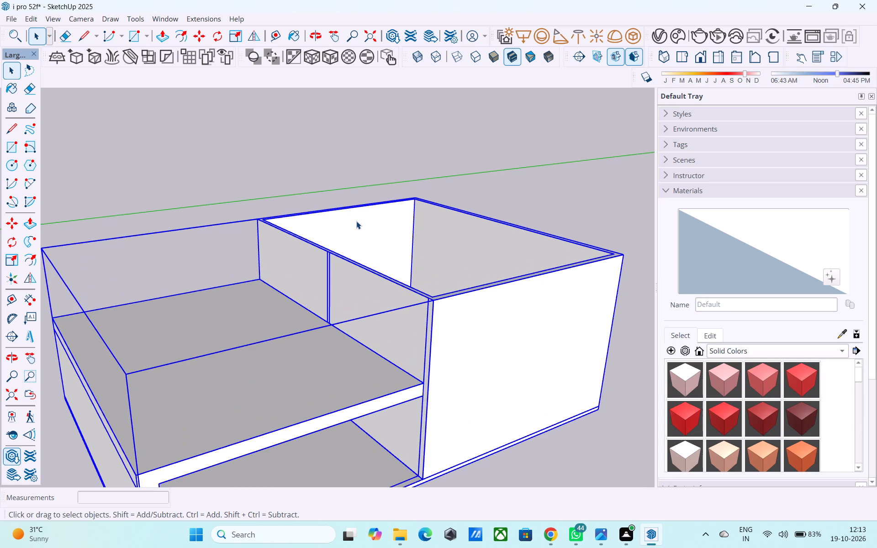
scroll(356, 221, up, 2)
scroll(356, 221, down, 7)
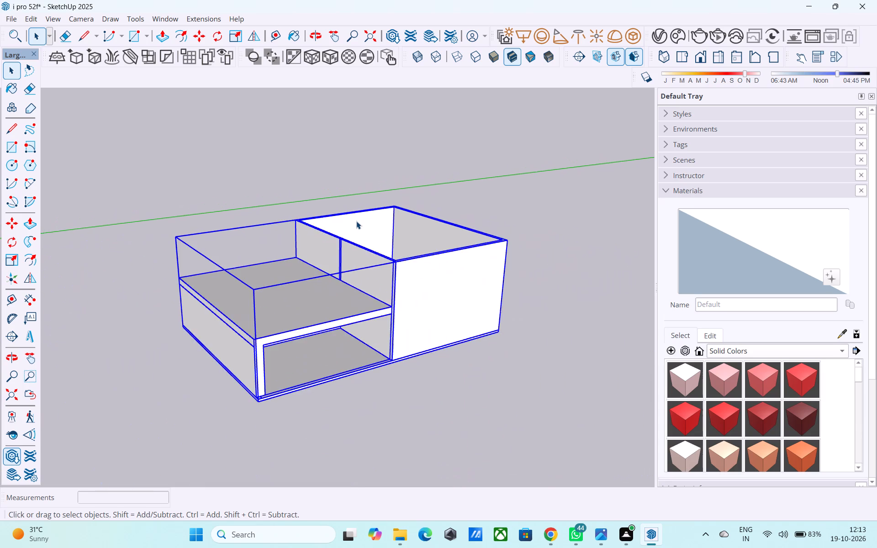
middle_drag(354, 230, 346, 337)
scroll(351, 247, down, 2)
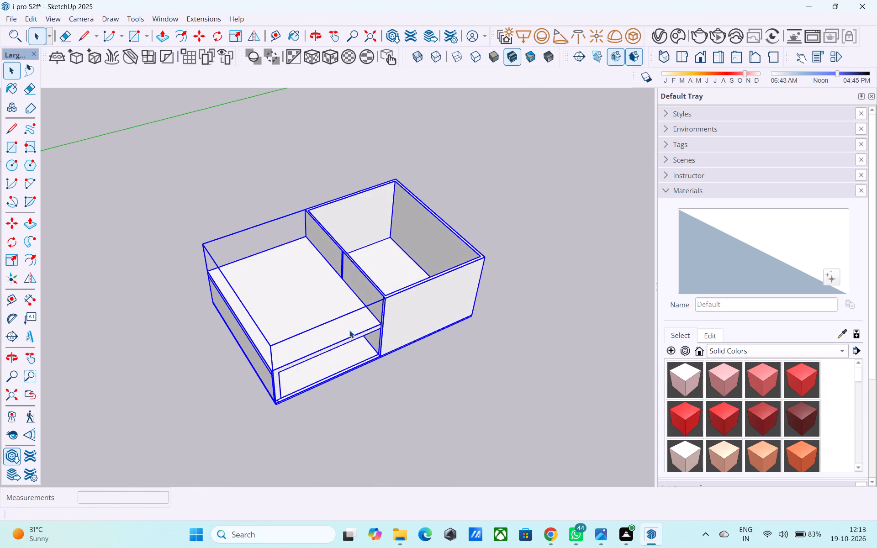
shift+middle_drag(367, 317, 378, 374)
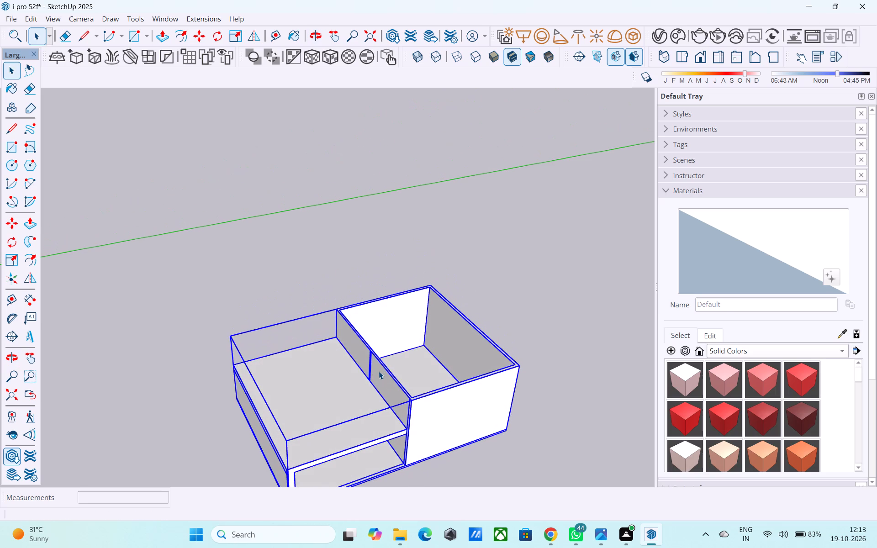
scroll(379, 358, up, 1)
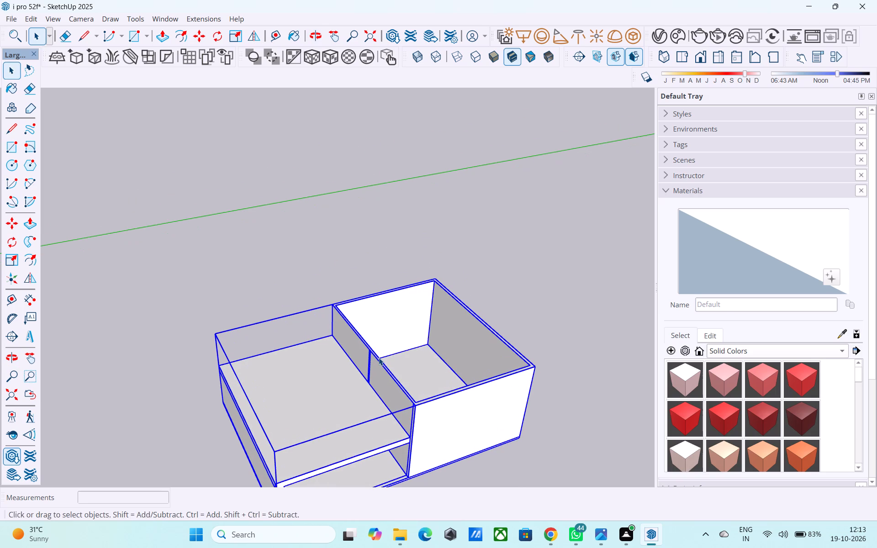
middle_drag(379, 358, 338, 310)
Inside the building group, copy the tall front wall's outer vertical edge 2.5' inward along the wall face.
double_click(365, 415)
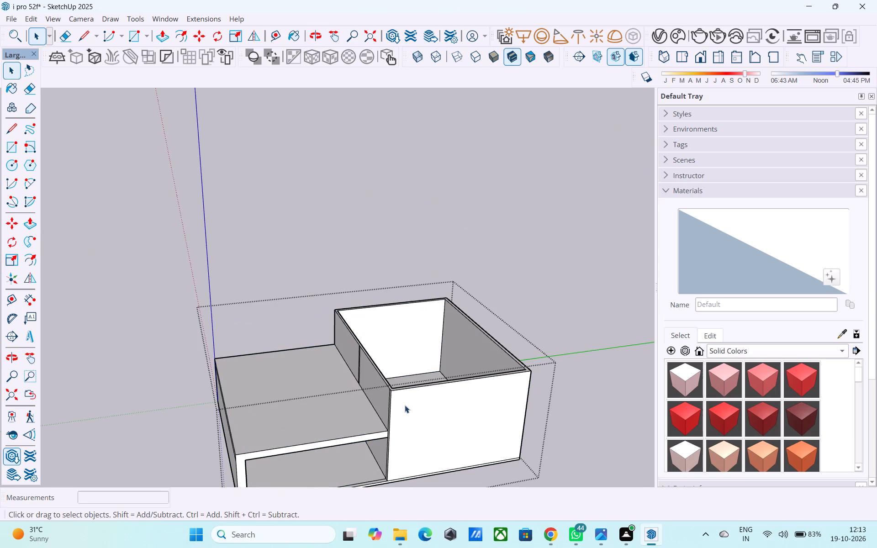
shift+middle_drag(414, 405, 273, 320)
shift+middle_drag(428, 373, 407, 354)
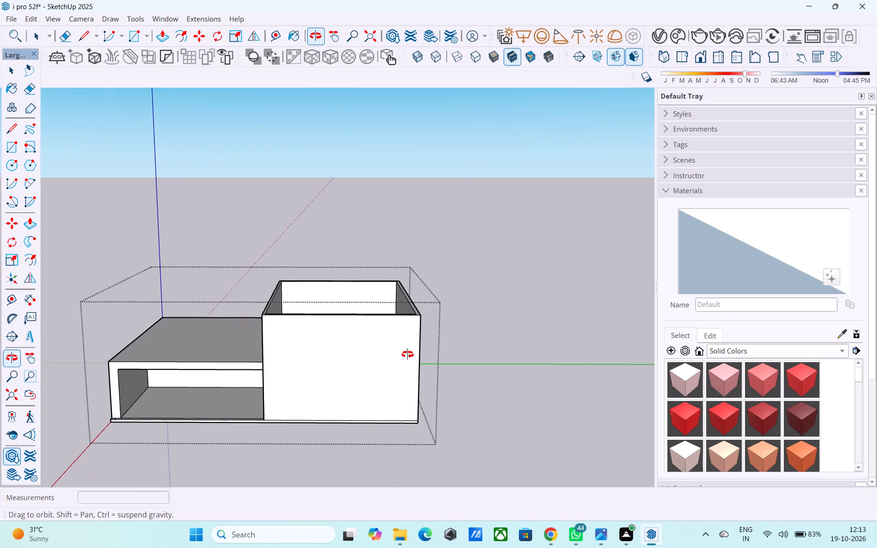
shift+middle_drag(407, 354, 397, 369)
scroll(423, 347, up, 4)
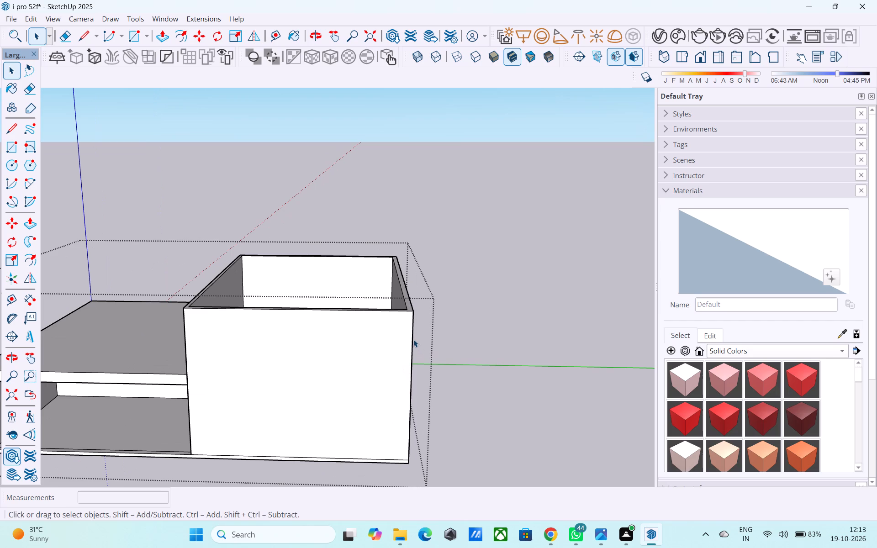
click(413, 339)
key(m)
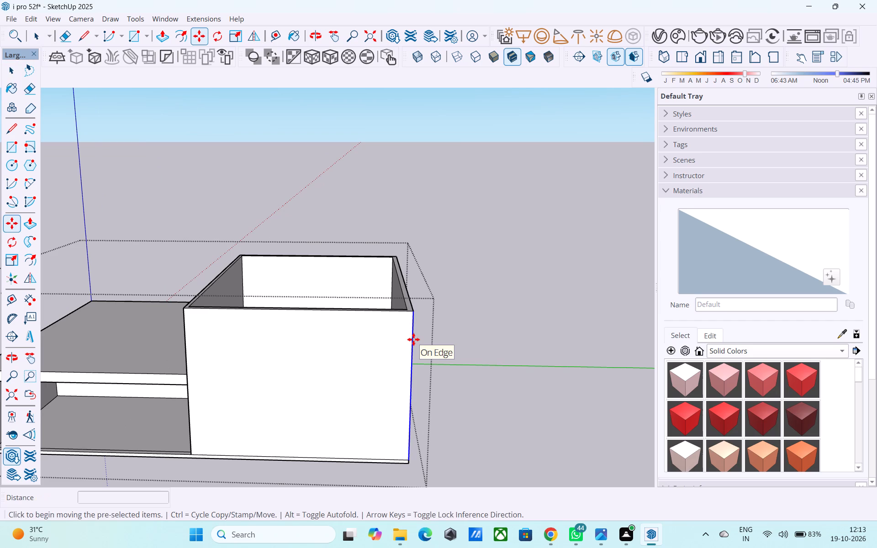
click(413, 314)
scroll(385, 309, up, 6)
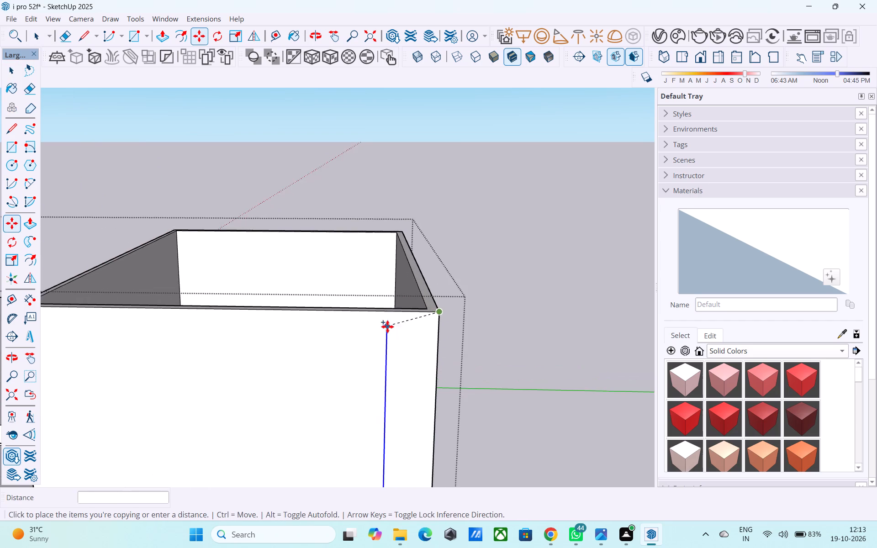
middle_drag(387, 327, 380, 340)
scroll(387, 327, up, 1)
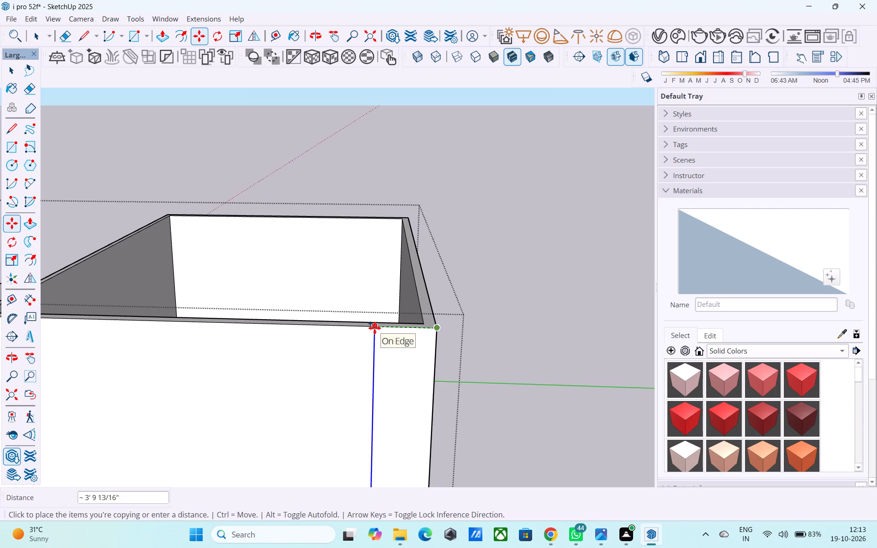
text(2')
key(Return)
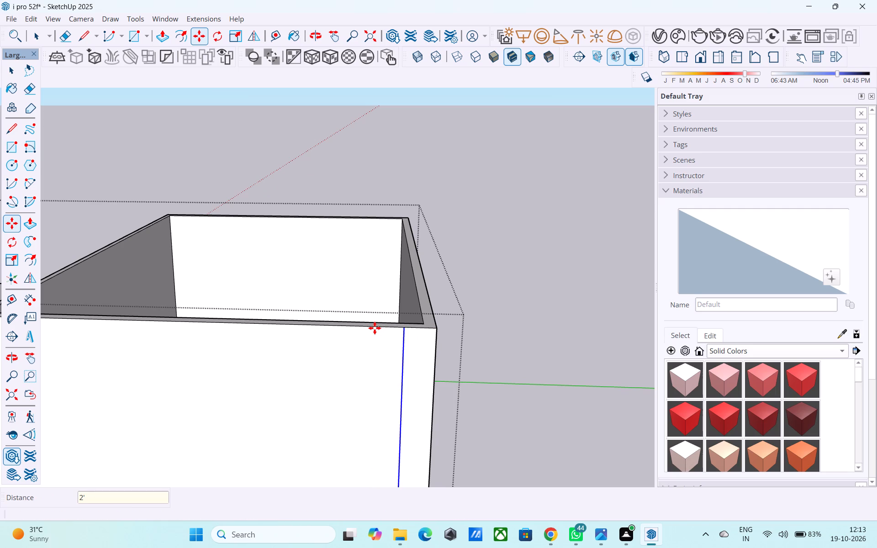
text(2.5')
key(Return)
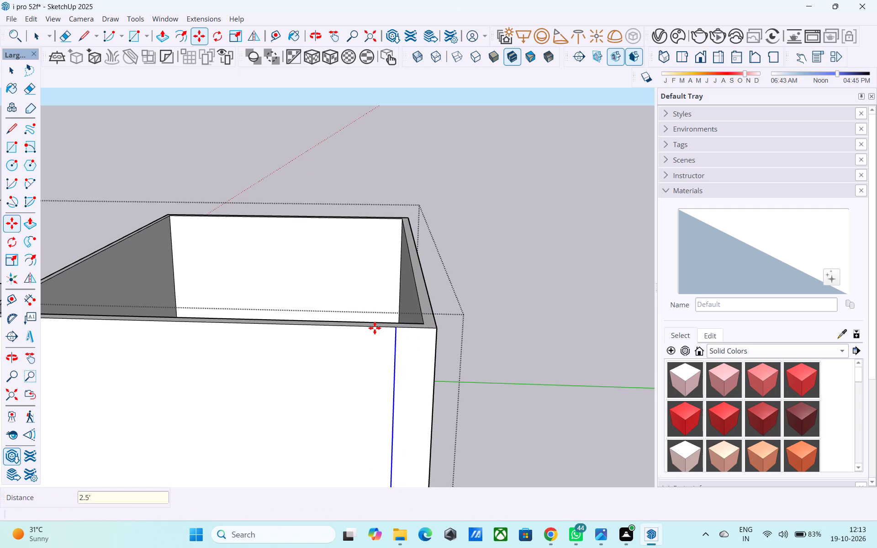
Copy the new vertical line 2' further along the tall front wall, and that copy another 2.5' inward.
scroll(380, 320, down, 6)
middle_drag(382, 316, 380, 302)
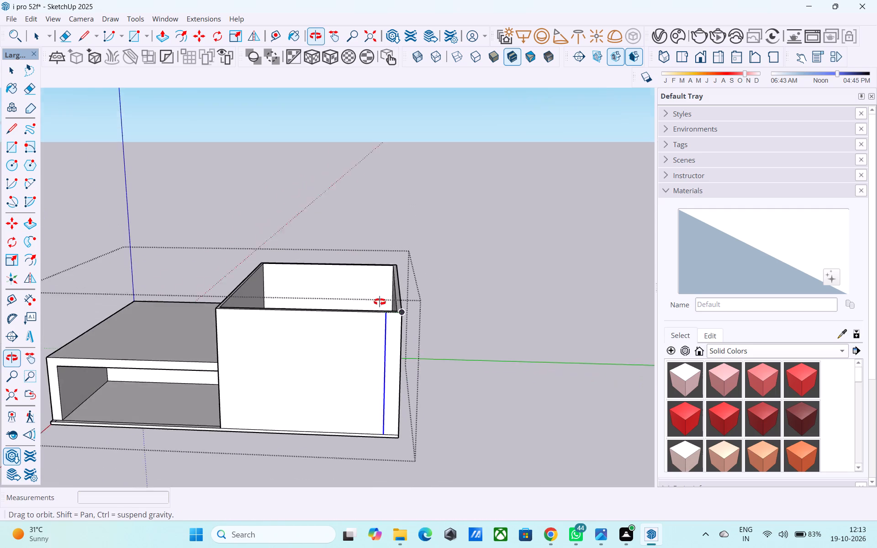
middle_drag(380, 302, 420, 342)
scroll(418, 344, up, 3)
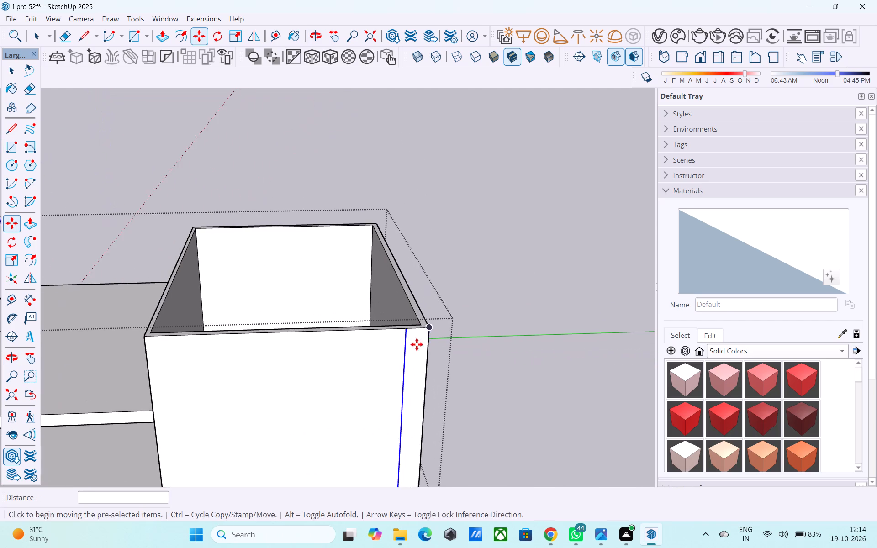
scroll(417, 344, up, 3)
click(408, 325)
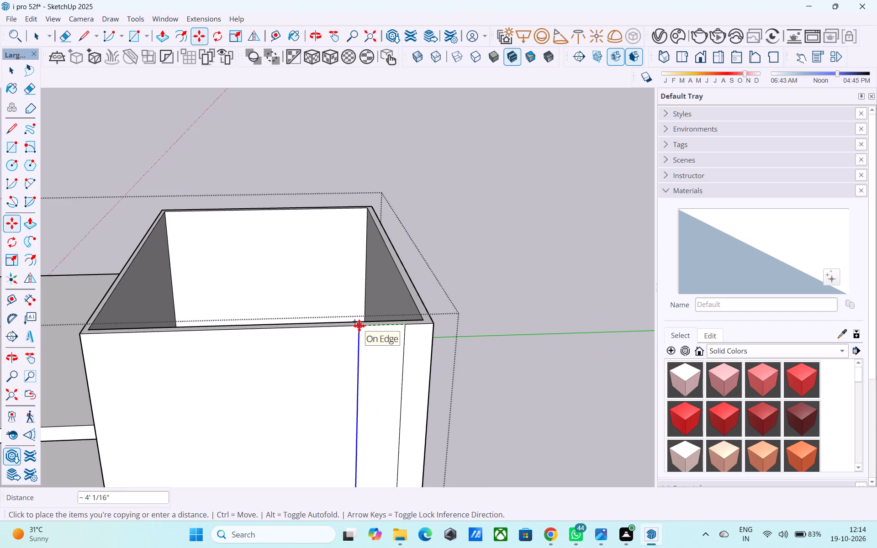
text(2')
key(Return)
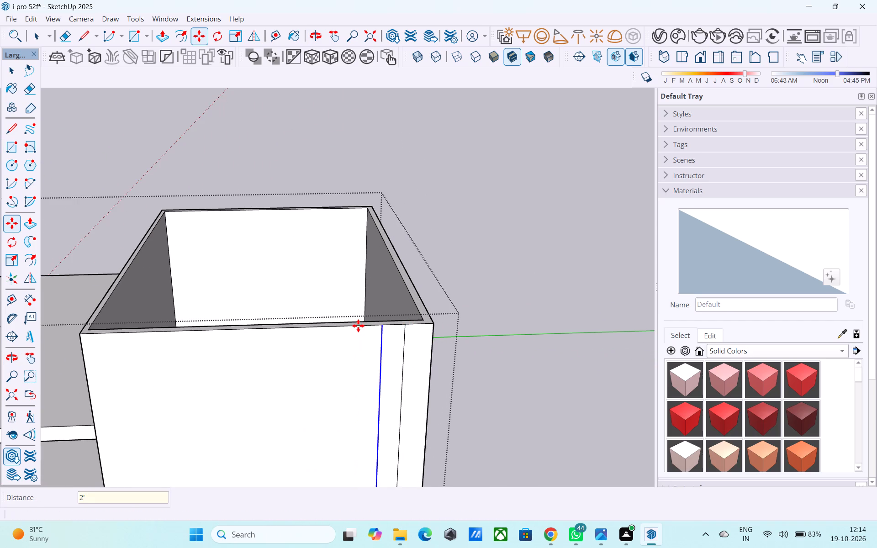
click(382, 327)
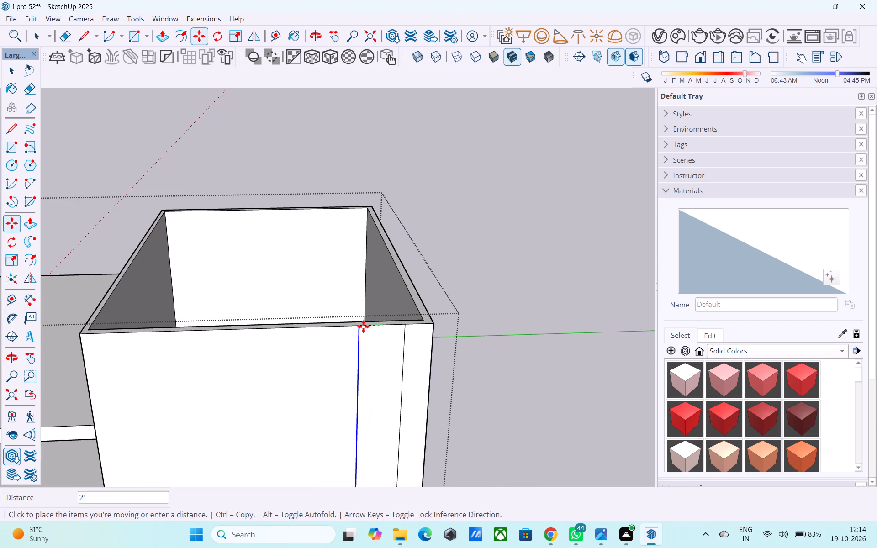
text(2.5')
key(Return)
Continue the vertical line pattern on the tall front wall with copies spaced 2' and another 2.5' further inward.
click(354, 329)
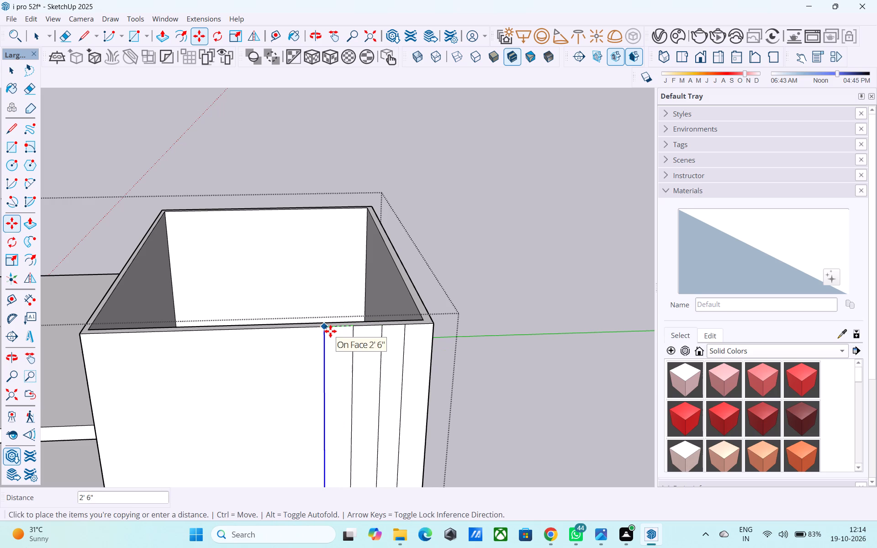
text(2')
key(Return)
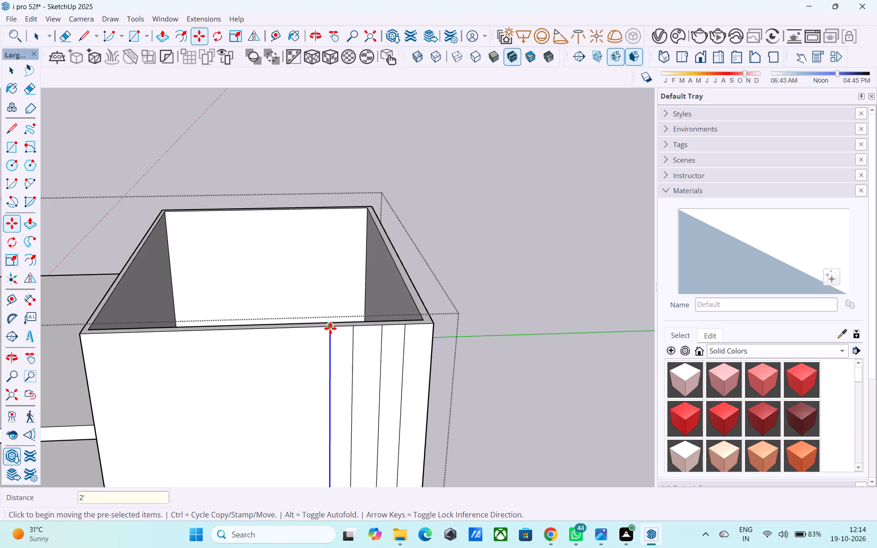
click(330, 328)
text(2.5')
key(Return)
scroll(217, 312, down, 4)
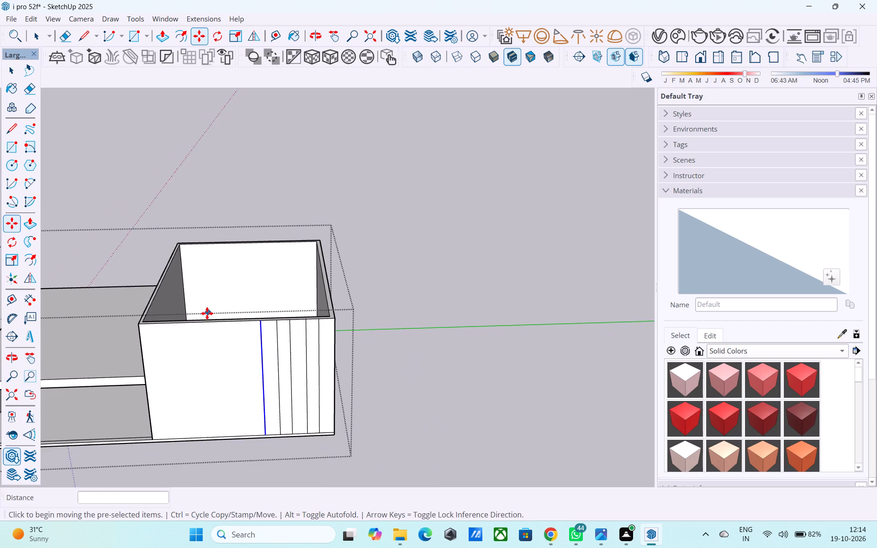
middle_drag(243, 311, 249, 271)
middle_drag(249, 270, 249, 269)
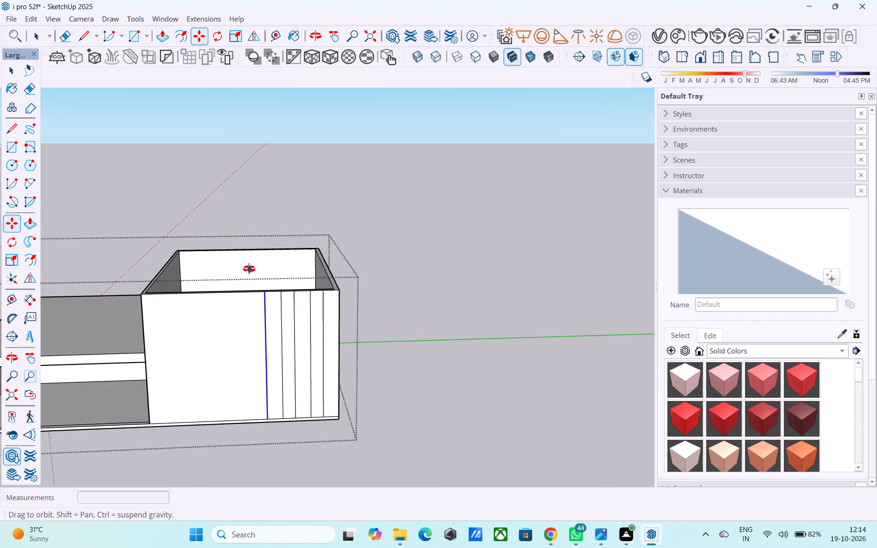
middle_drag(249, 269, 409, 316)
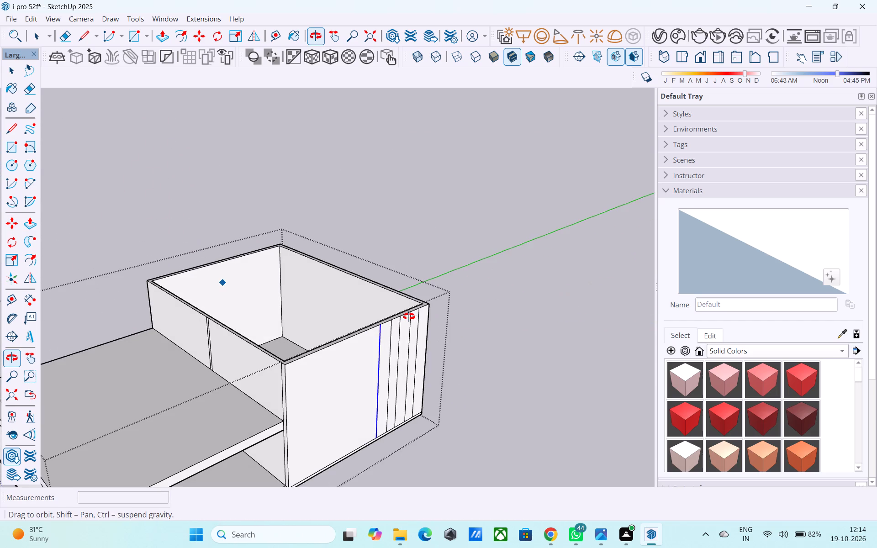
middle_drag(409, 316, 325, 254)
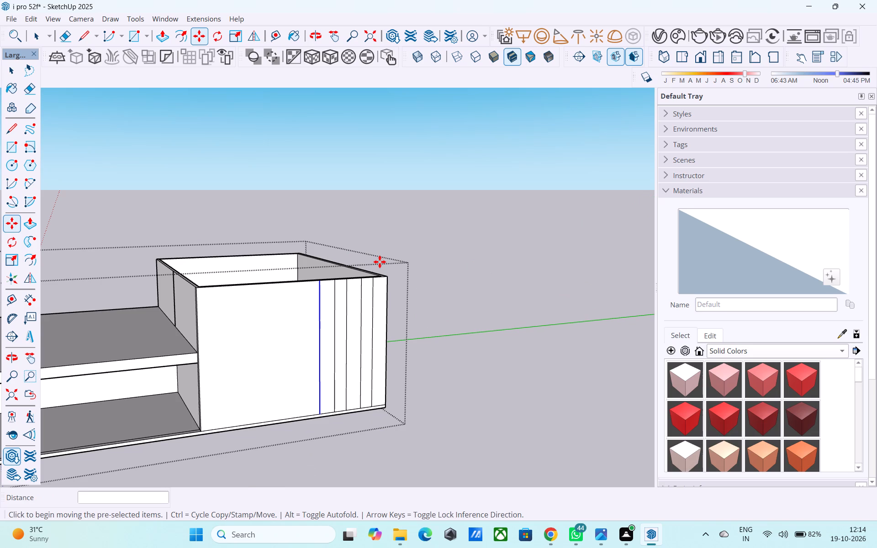
Copy the innermost vertical line on the tall front wall another 3' further inward along the wall face.
middle_drag(332, 300, 323, 316)
middle_drag(312, 296, 312, 314)
scroll(312, 315, up, 6)
click(314, 295)
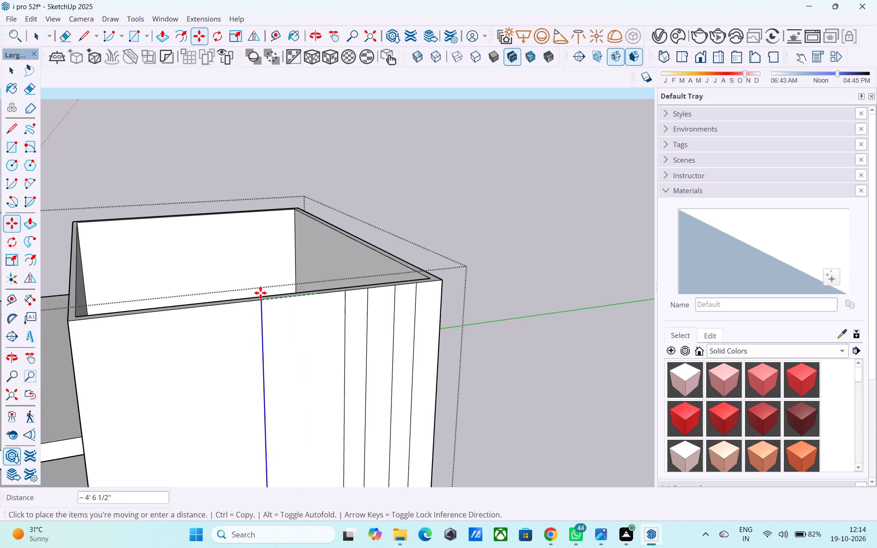
text(3')
key(Return)
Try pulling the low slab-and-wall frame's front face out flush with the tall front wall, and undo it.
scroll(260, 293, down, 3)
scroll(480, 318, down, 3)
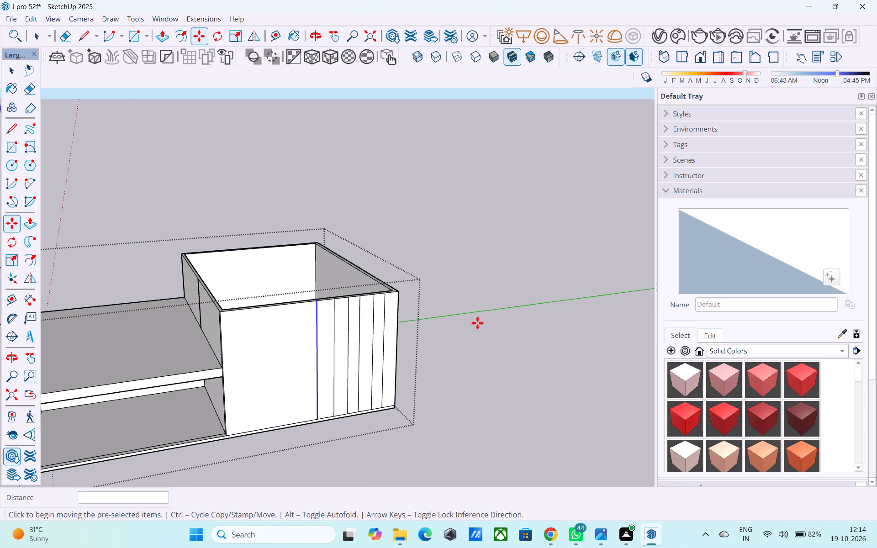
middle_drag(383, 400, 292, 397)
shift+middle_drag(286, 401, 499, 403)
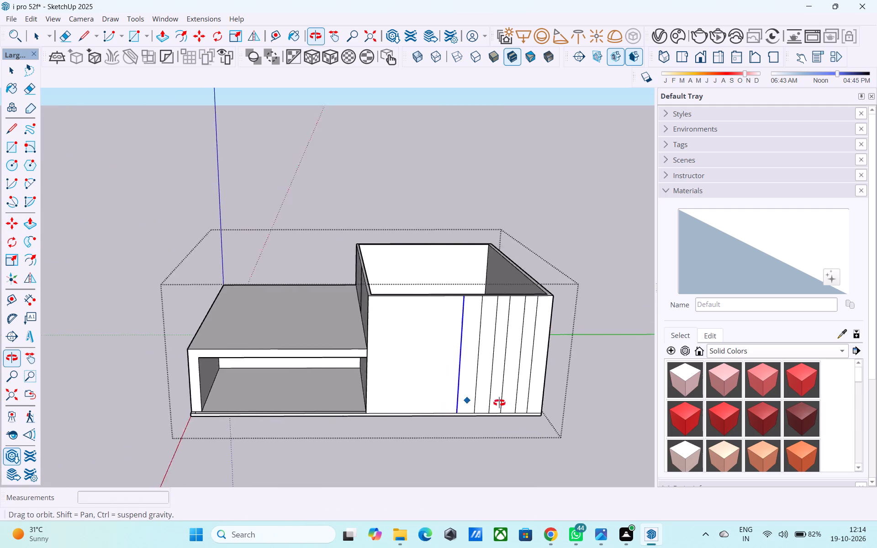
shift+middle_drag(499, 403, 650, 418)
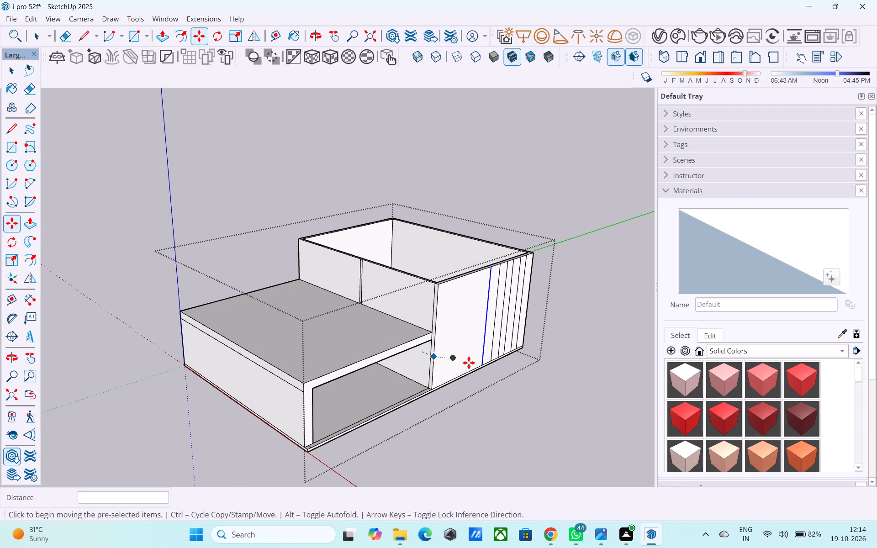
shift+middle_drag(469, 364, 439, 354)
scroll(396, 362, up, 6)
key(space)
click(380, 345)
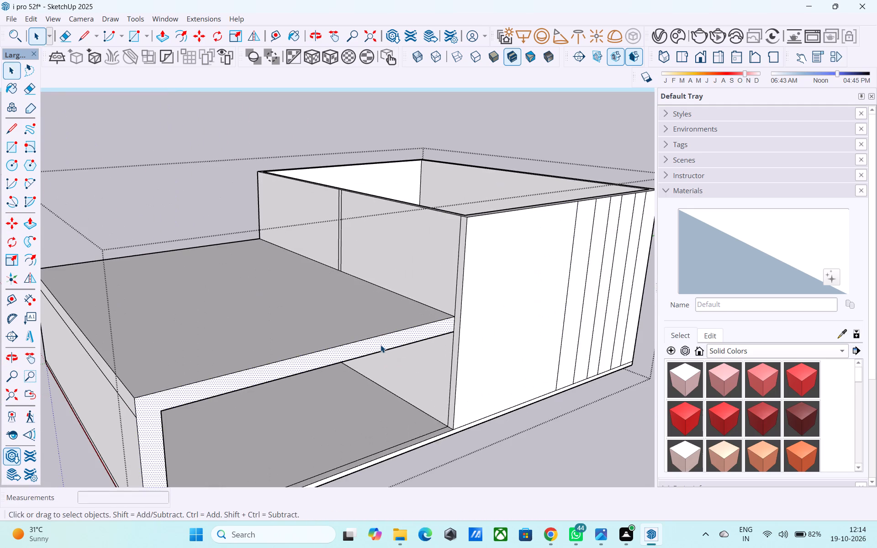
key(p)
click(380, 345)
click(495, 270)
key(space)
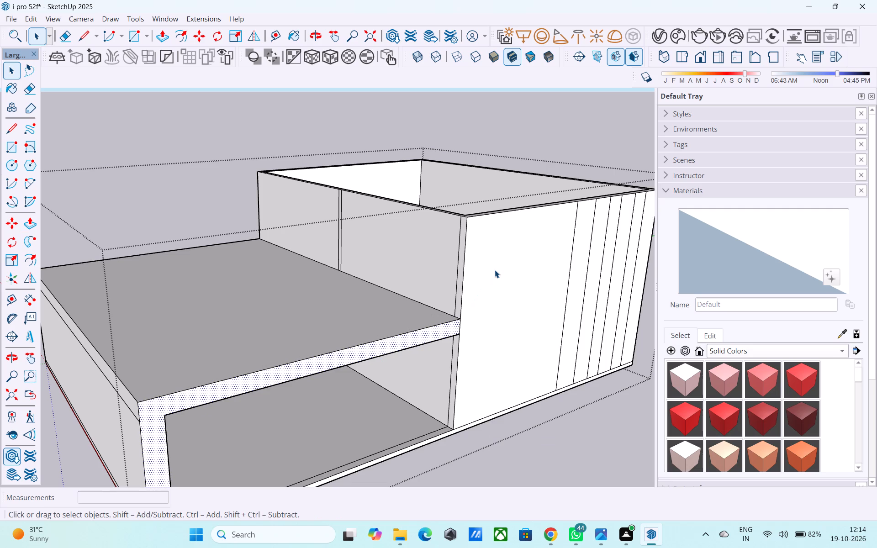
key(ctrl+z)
Save the model.
shift+middle_drag(490, 276, 455, 289)
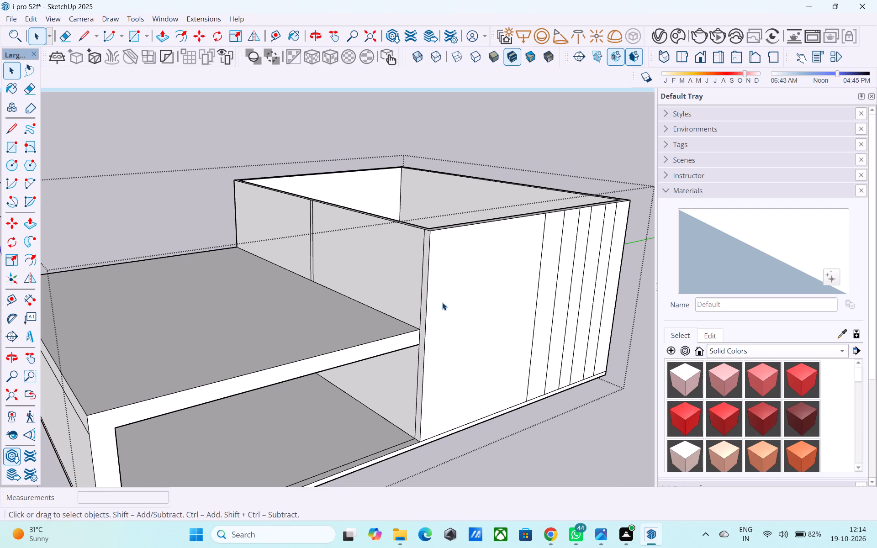
scroll(443, 302, down, 1)
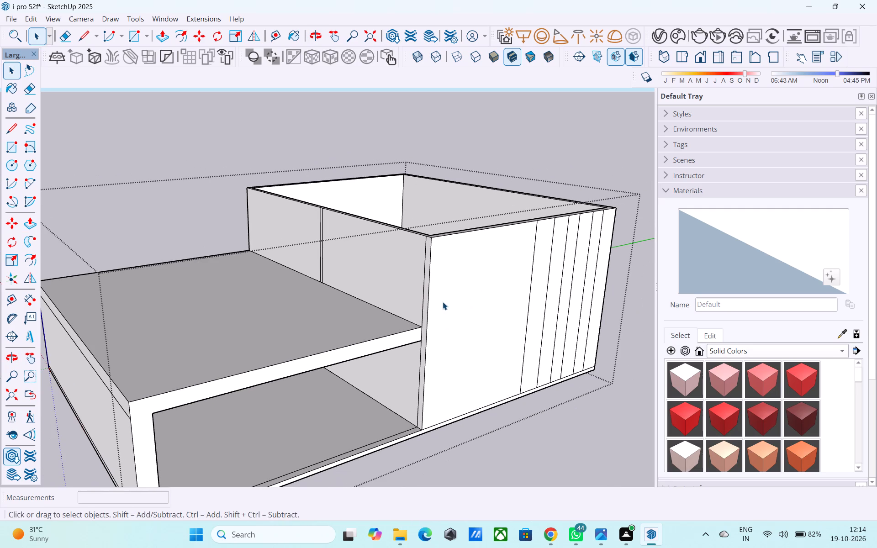
scroll(443, 302, down, 1)
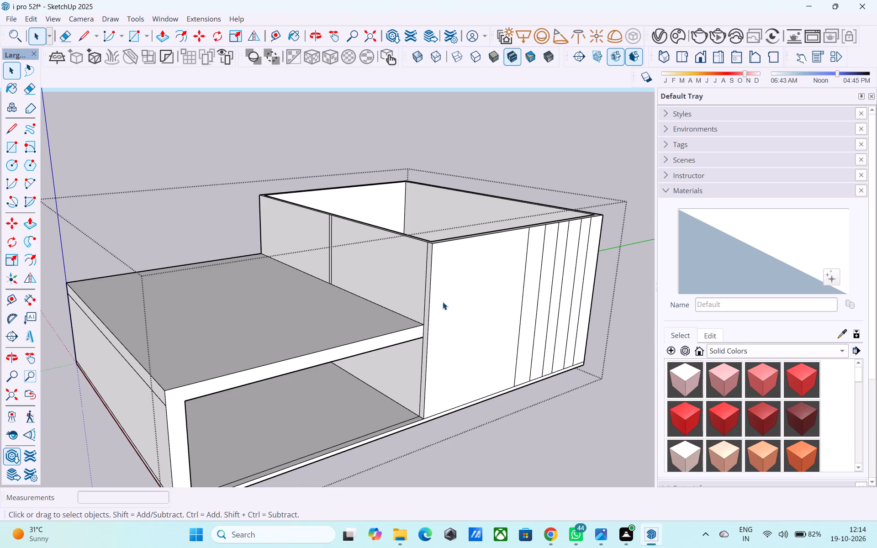
scroll(443, 302, down, 1)
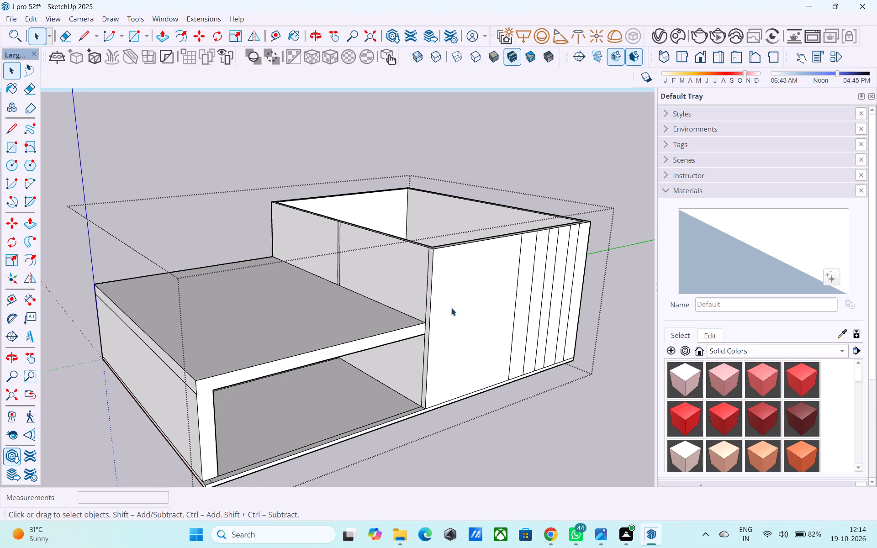
shift+middle_drag(451, 308, 472, 358)
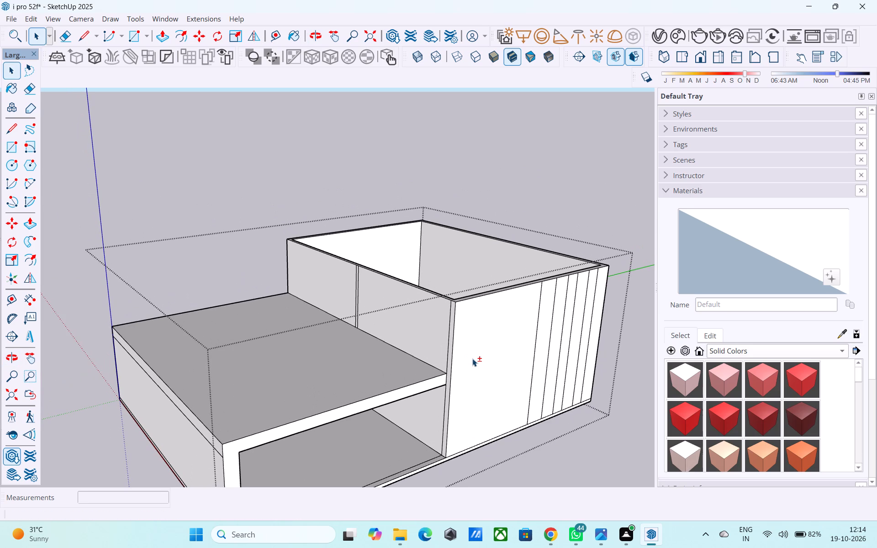
middle_drag(472, 358, 465, 338)
key(ctrl+s)
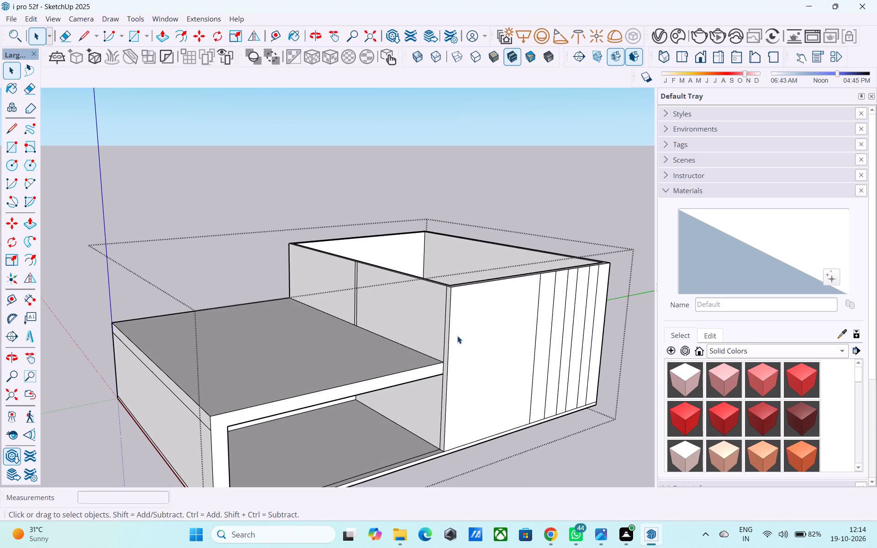
Pull the outermost vertical strip of the tall front wall outward 6" with Push/Pull.
middle_drag(457, 336, 444, 338)
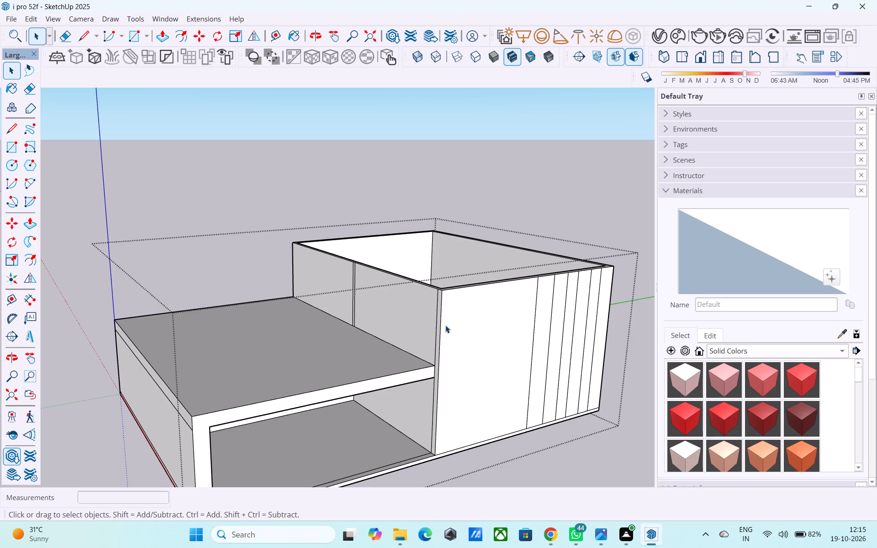
middle_drag(445, 325, 441, 315)
middle_drag(440, 320, 238, 297)
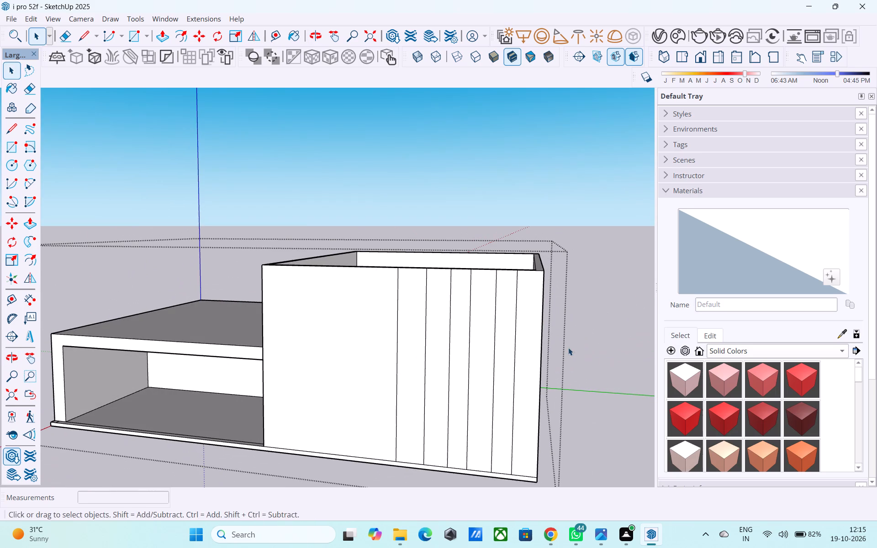
shift+middle_drag(568, 347, 483, 353)
click(469, 354)
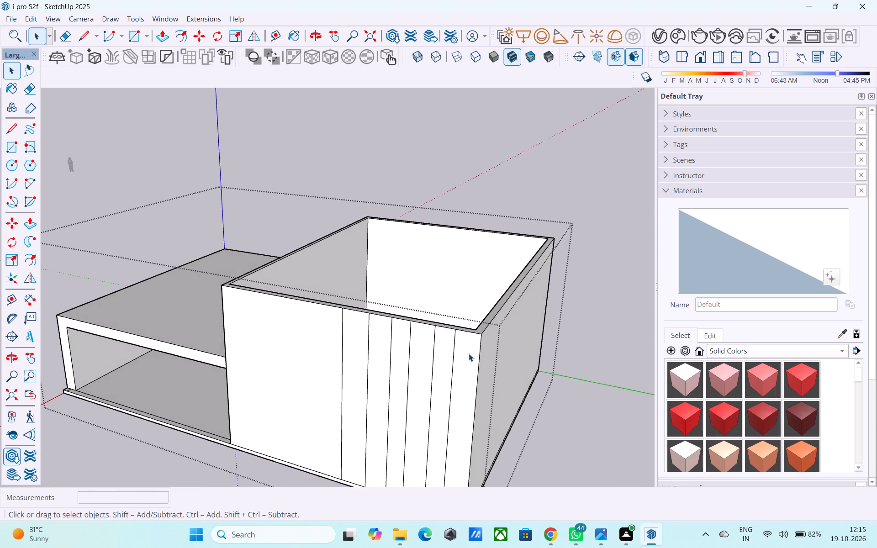
key(p)
click(469, 353)
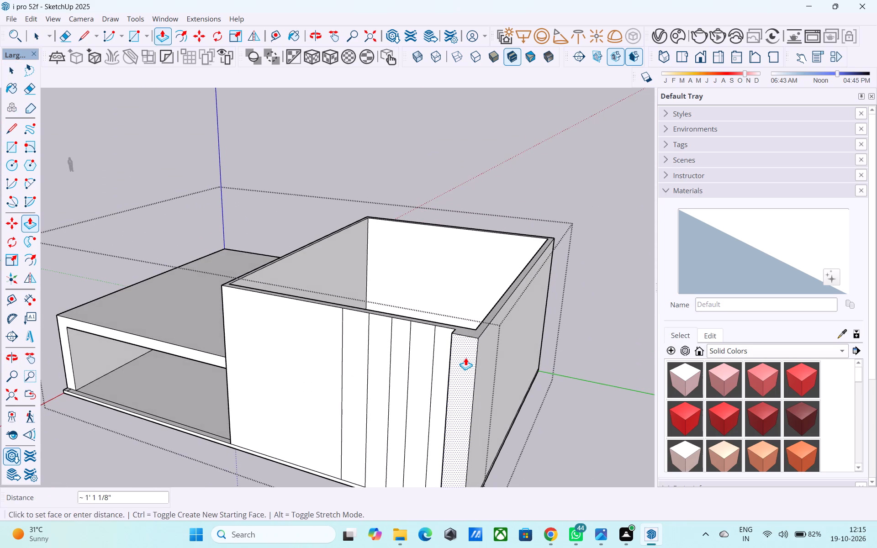
key(6)
key(shift+quotedbl)
key(Return)
middle_drag(470, 354, 448, 435)
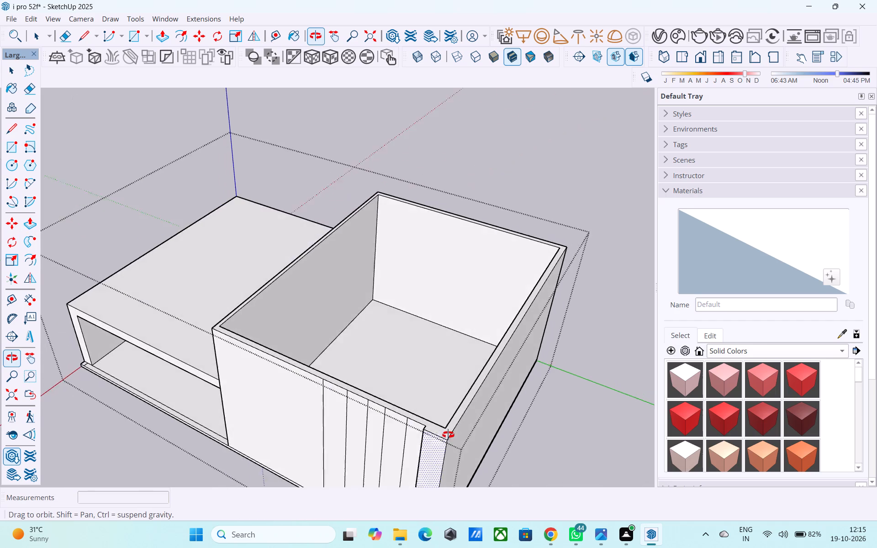
middle_drag(448, 435, 760, 354)
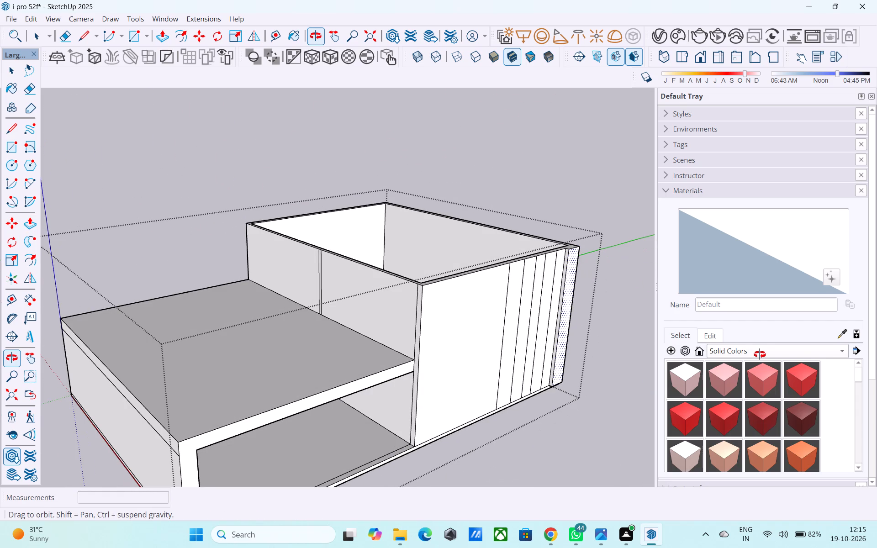
middle_drag(760, 354, 759, 354)
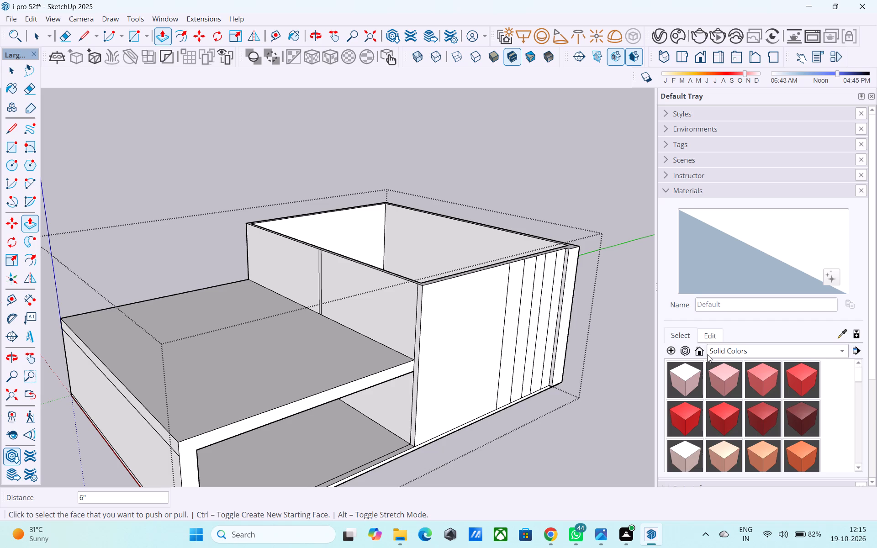
Repeat the 6" outward pull on the third and fifth strips from the tall front wall's outer edge.
shift+middle_drag(707, 354, 632, 376)
middle_drag(573, 287, 456, 344)
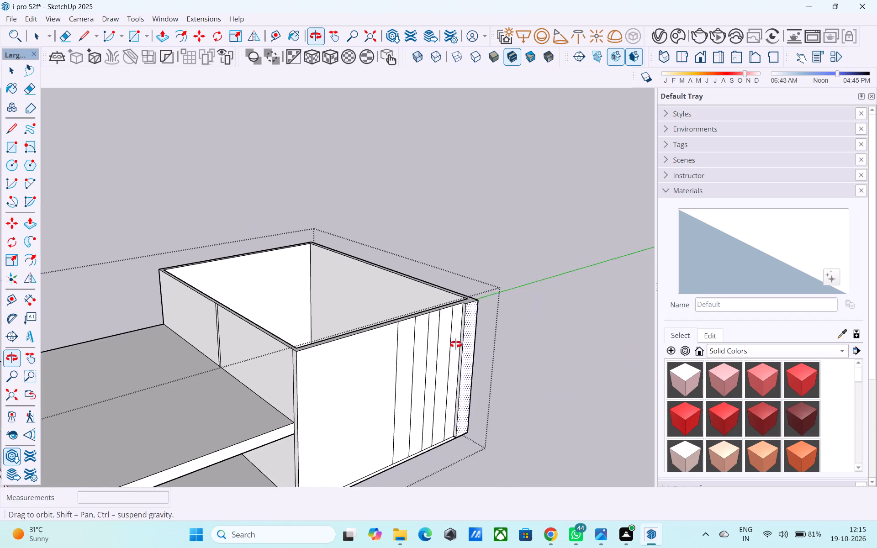
middle_drag(456, 344, 451, 346)
scroll(424, 341, up, 6)
middle_drag(402, 332, 333, 315)
scroll(333, 315, up, 4)
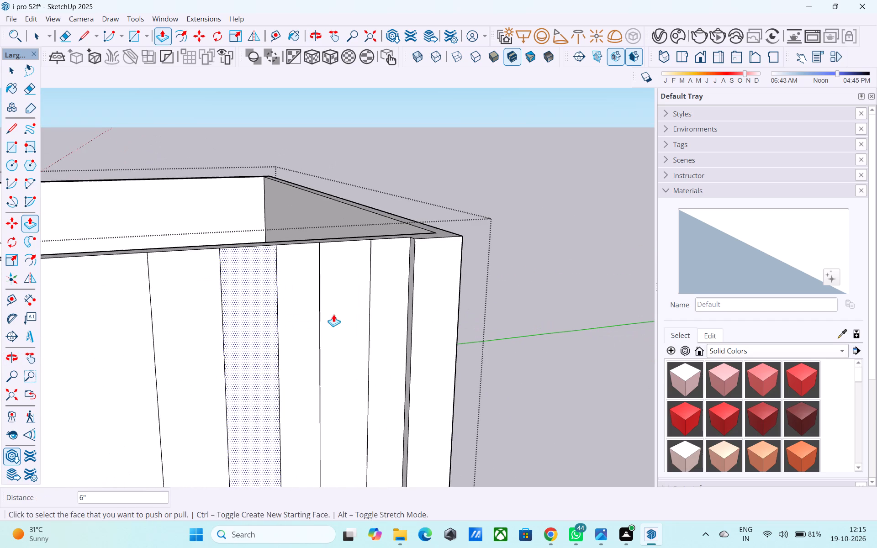
double_click(333, 313)
double_click(244, 324)
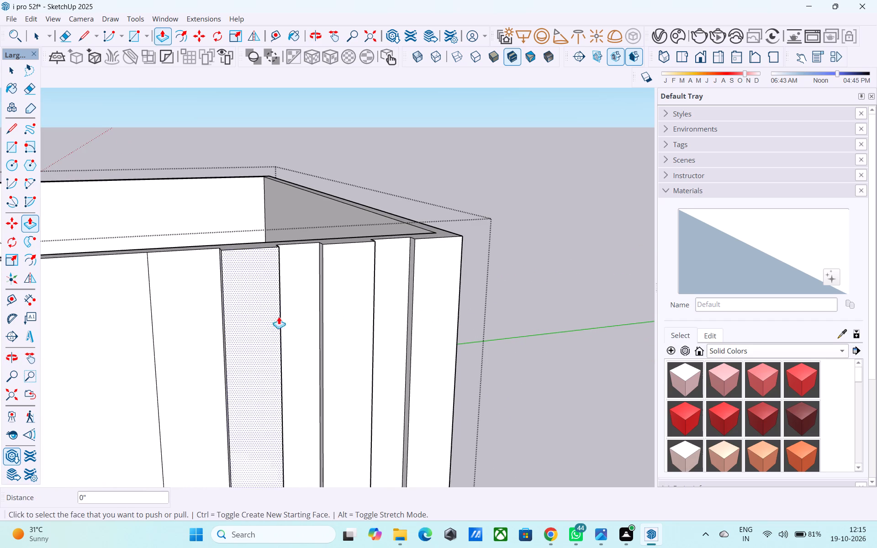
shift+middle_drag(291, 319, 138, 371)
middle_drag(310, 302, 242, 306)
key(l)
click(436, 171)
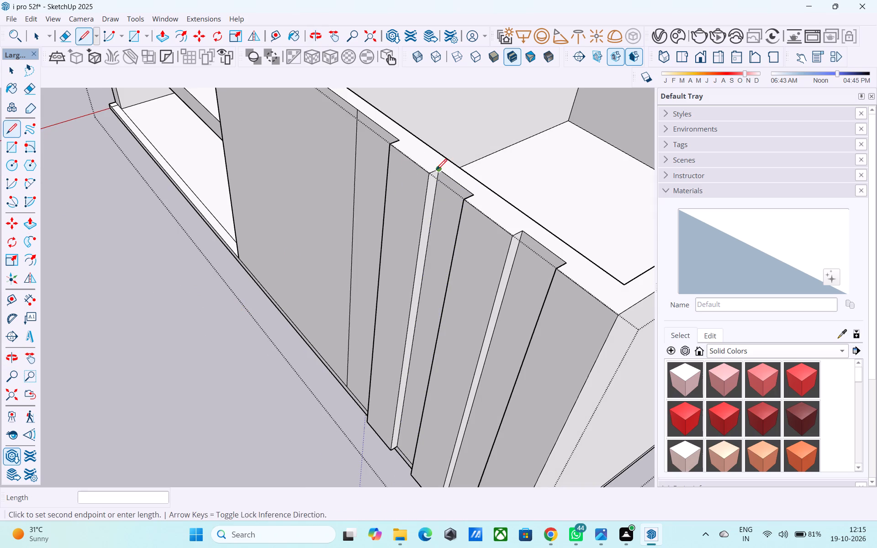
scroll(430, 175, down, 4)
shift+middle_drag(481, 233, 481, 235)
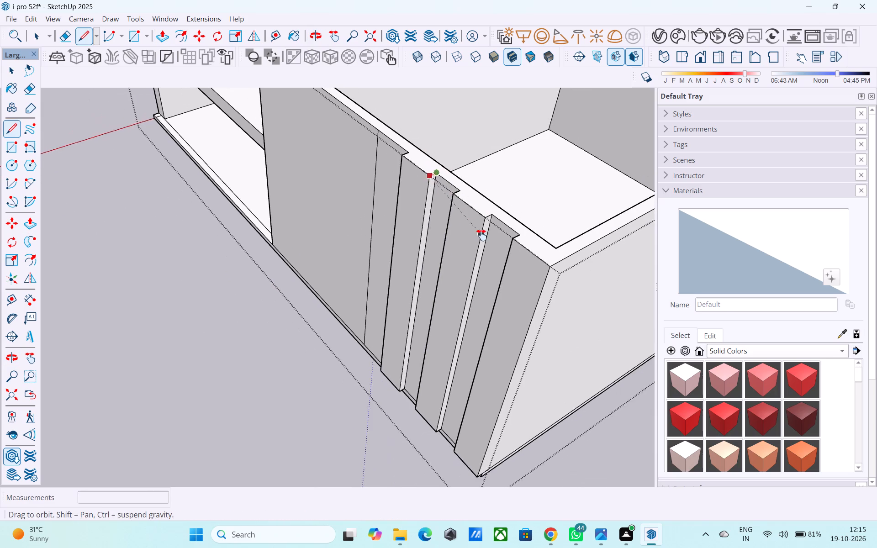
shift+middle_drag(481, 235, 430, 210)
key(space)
Pull the first, third and fifth strips from the tall front wall's outer edge outward by a further 6" each.
click(478, 274)
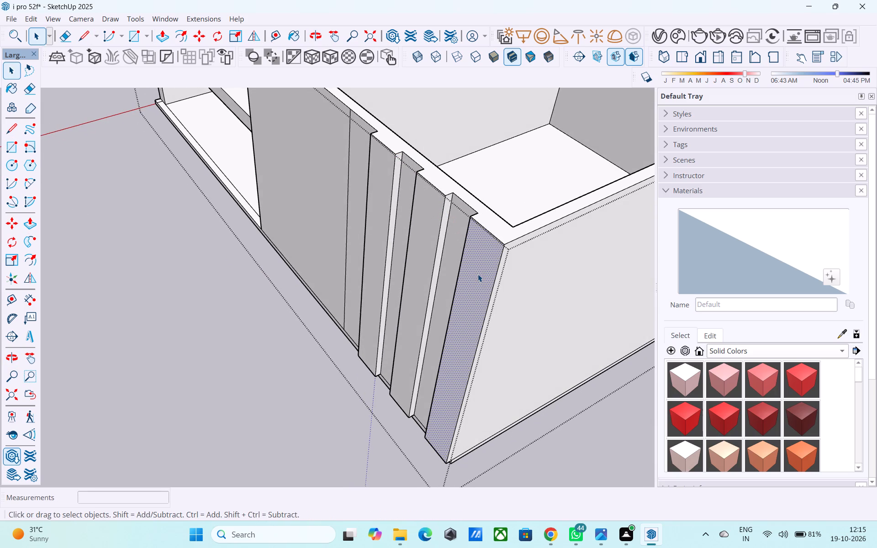
key(p)
click(478, 274)
text(6")
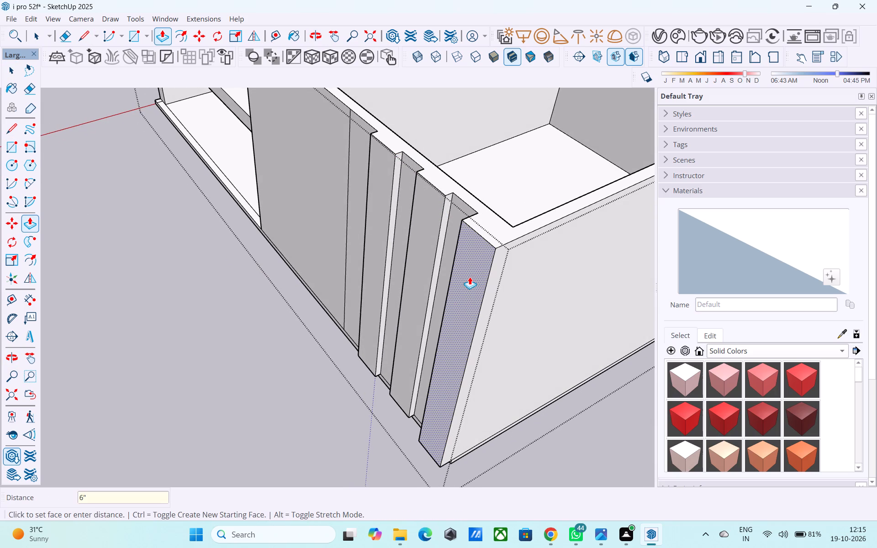
key(Return)
key(space)
click(431, 214)
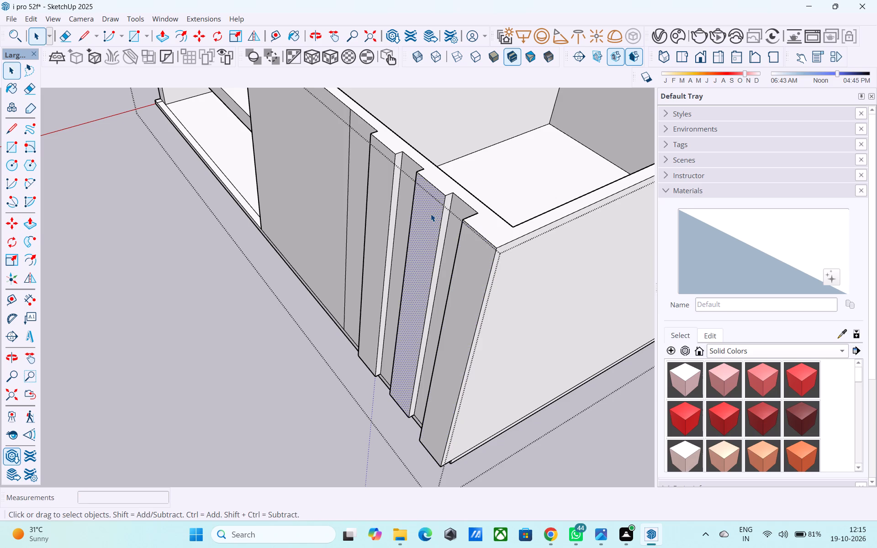
key(p)
double_click(431, 214)
key(space)
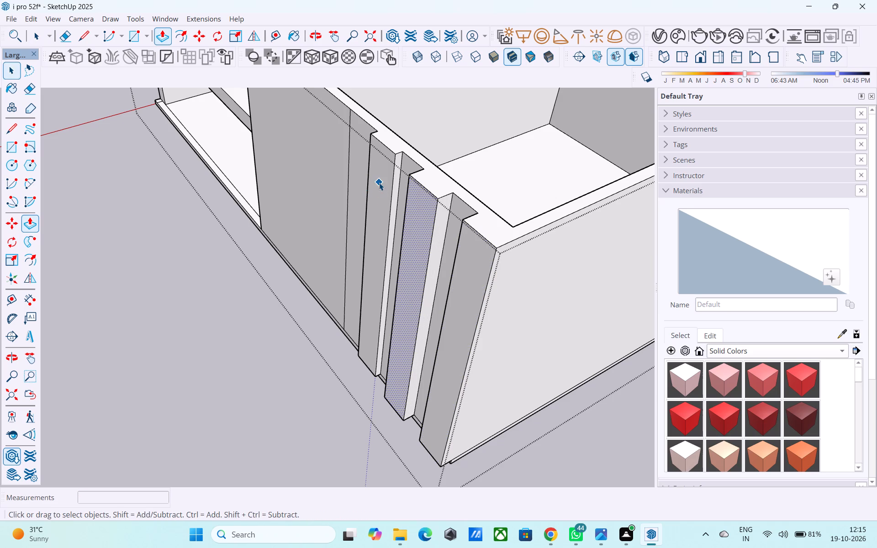
click(379, 183)
key(p)
click(379, 183)
click(379, 183)
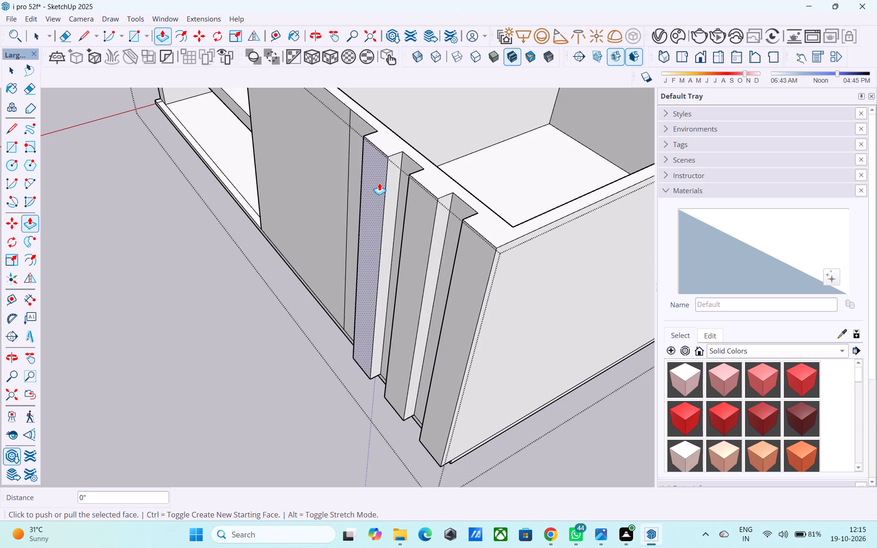
Examine the projecting vertical strips on the tall front wall from the front and slightly above.
scroll(383, 187, down, 2)
middle_drag(385, 189, 531, 162)
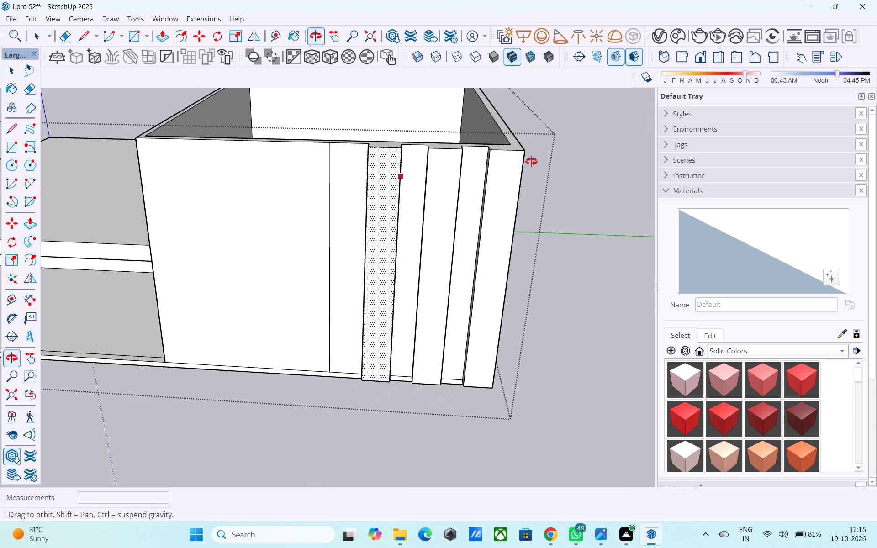
middle_drag(531, 162, 542, 145)
scroll(533, 152, down, 1)
middle_drag(533, 152, 519, 189)
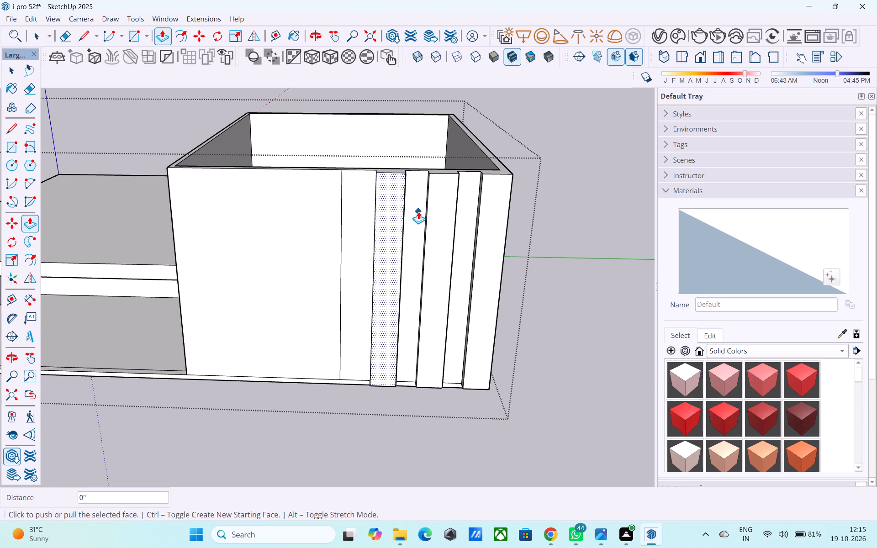
middle_drag(418, 211, 422, 240)
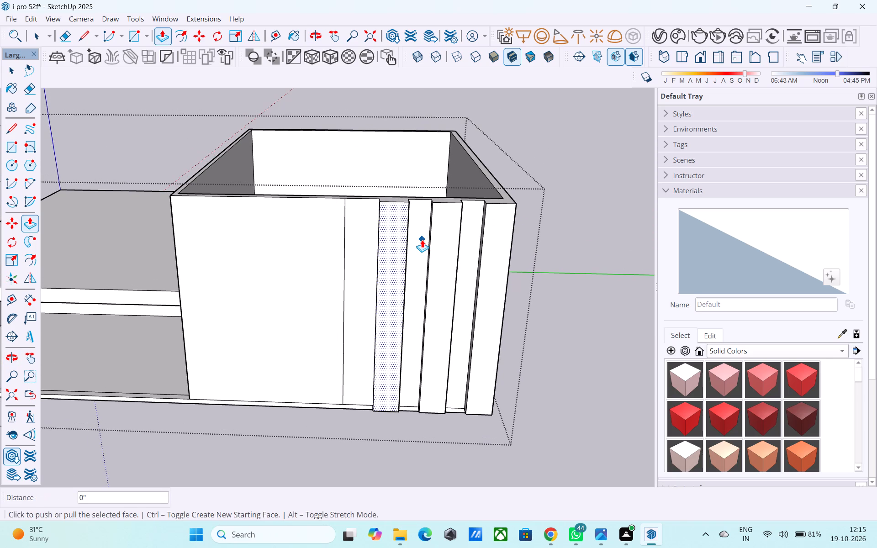
shift+middle_drag(422, 240, 425, 263)
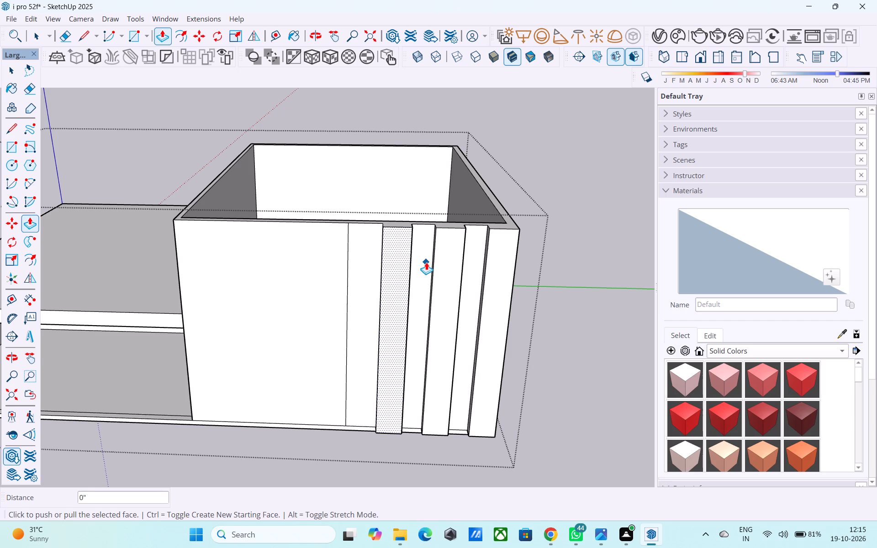
shift+middle_drag(426, 262, 425, 279)
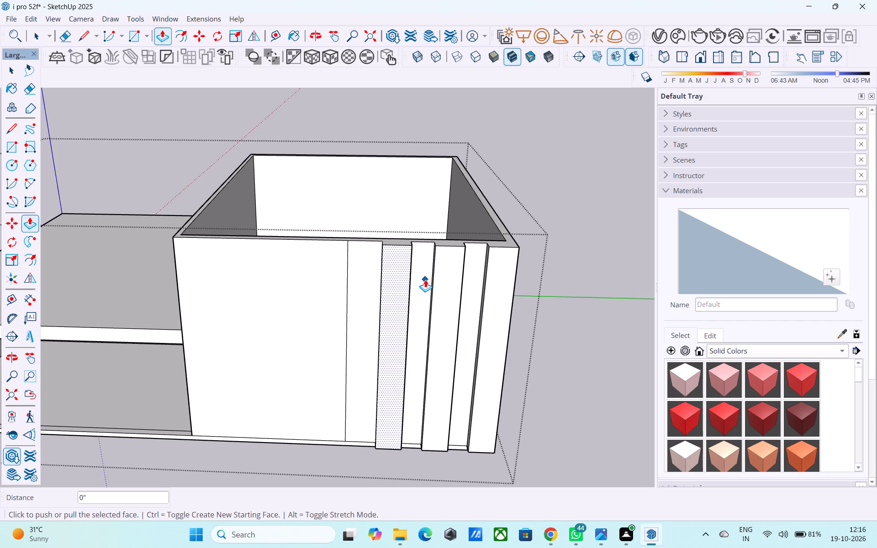
Examine the projecting strips on the tall front wall from the lower roof side and close to their bases.
shift+middle_drag(424, 280, 412, 302)
key(space)
scroll(410, 295, down, 1)
shift+middle_drag(344, 323, 384, 306)
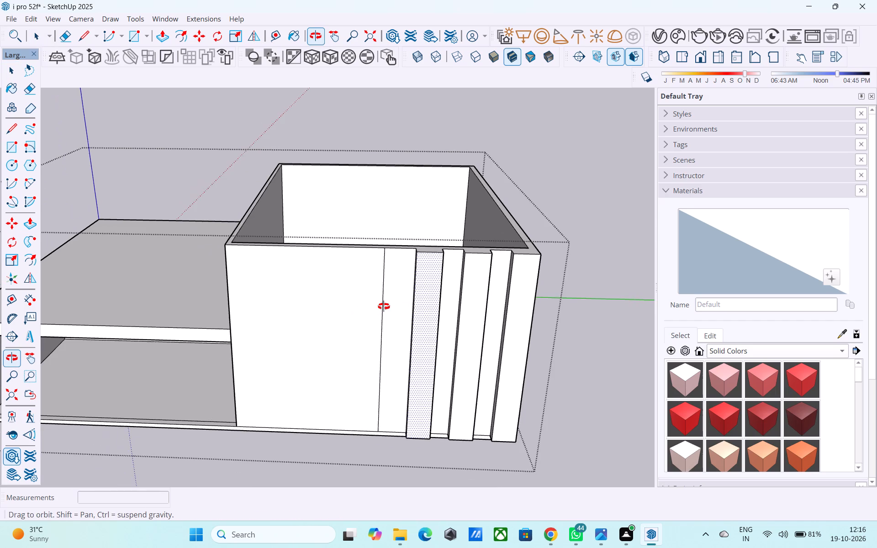
shift+middle_drag(384, 306, 473, 279)
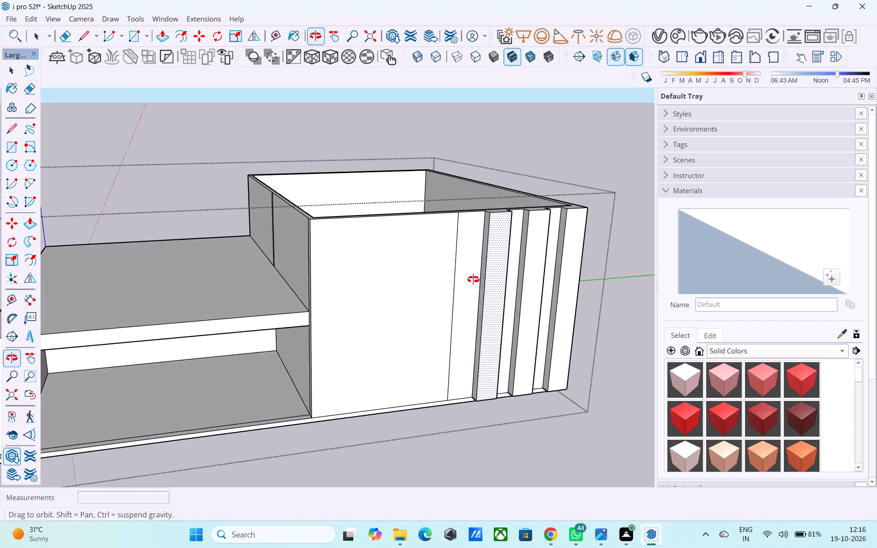
shift+middle_drag(473, 279, 474, 279)
shift+middle_drag(497, 413, 542, 413)
scroll(521, 417, up, 2)
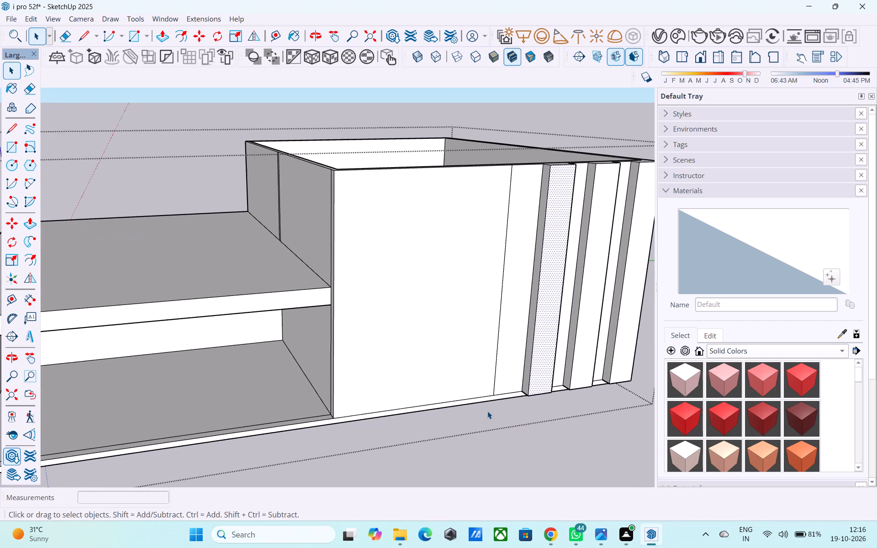
scroll(487, 411, up, 2)
scroll(484, 408, down, 4)
Draw a 28' 9" by 38' 6" rectangle between opposite inner corners of the tall block's wall tops, covering the opening.
shift+middle_drag(484, 408, 592, 440)
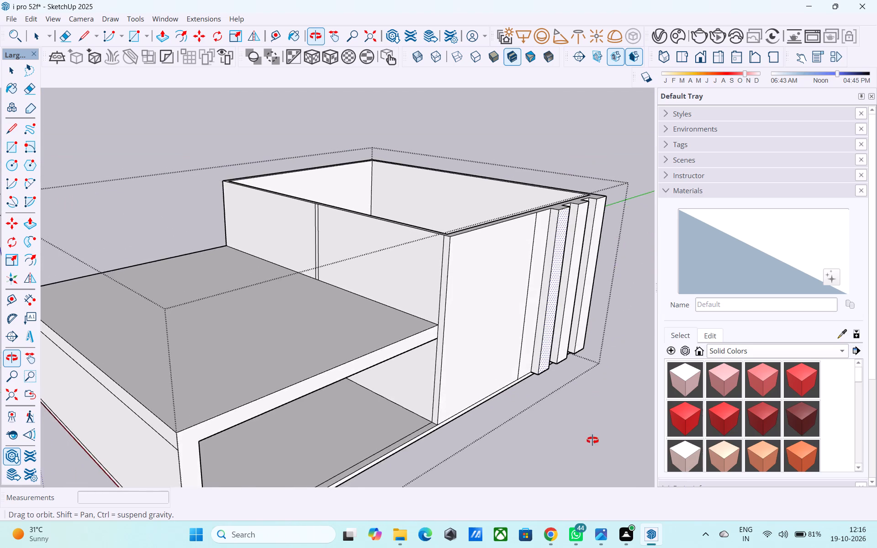
shift+middle_drag(592, 440, 657, 450)
middle_drag(564, 292, 513, 268)
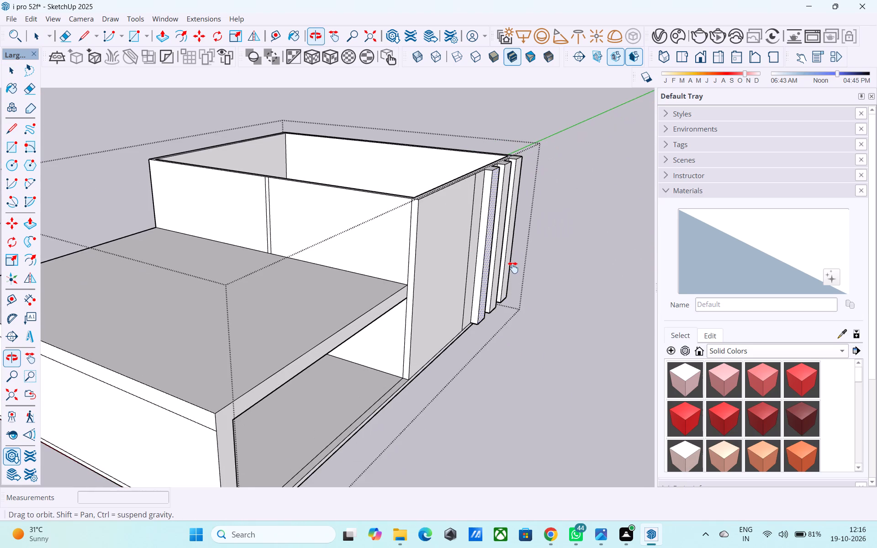
middle_drag(513, 268, 616, 428)
middle_drag(450, 229, 466, 274)
key(r)
click(217, 132)
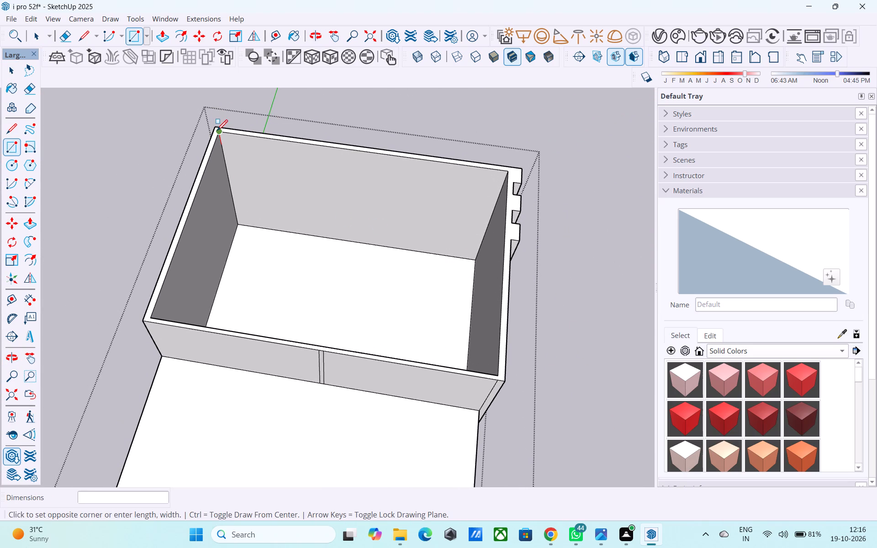
click(500, 371)
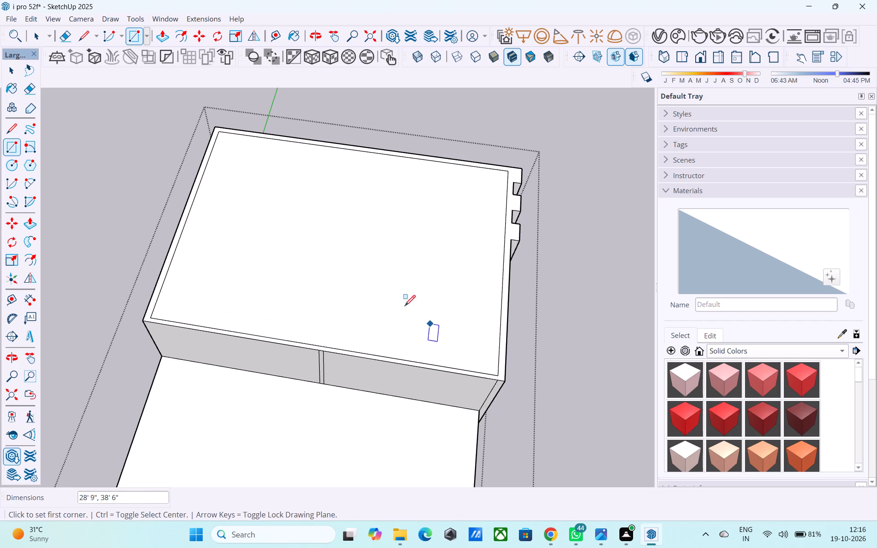
Reverse the new face covering the tall block's opening.
key(space)
click(381, 297)
right_click(380, 295)
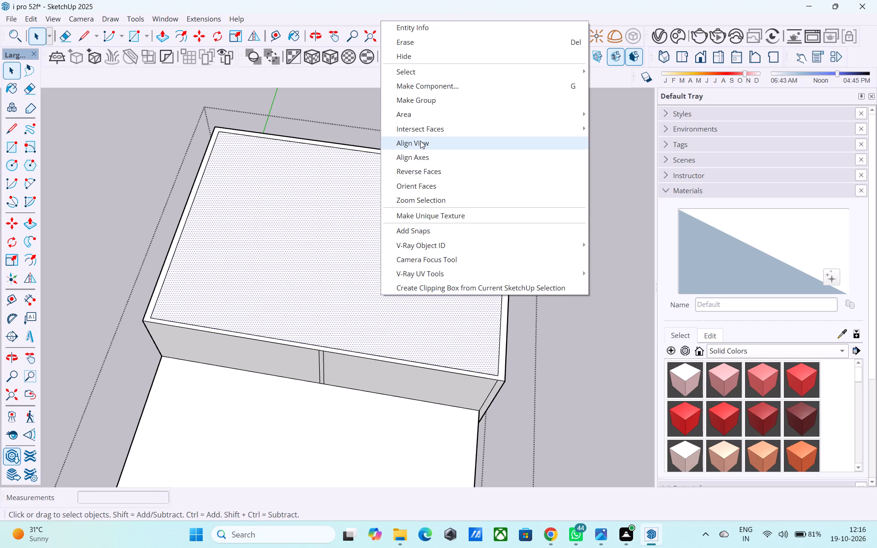
click(435, 176)
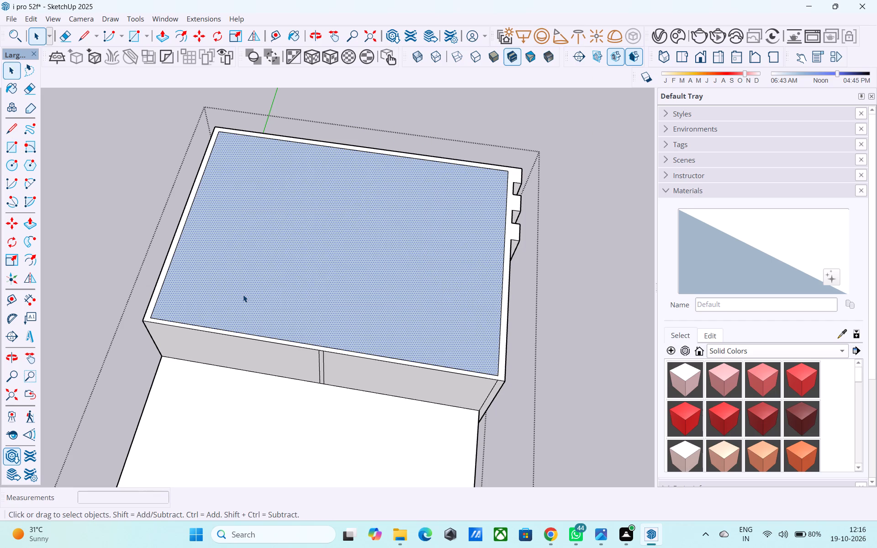
Draw a 6" vertical line up from the cover face's rear corner on the lower roof side.
key(l)
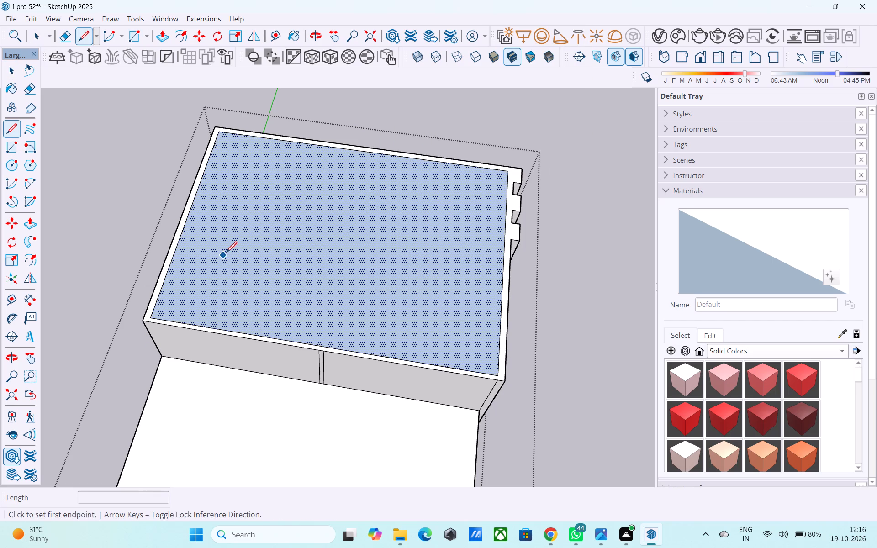
scroll(230, 248, up, 2)
click(135, 332)
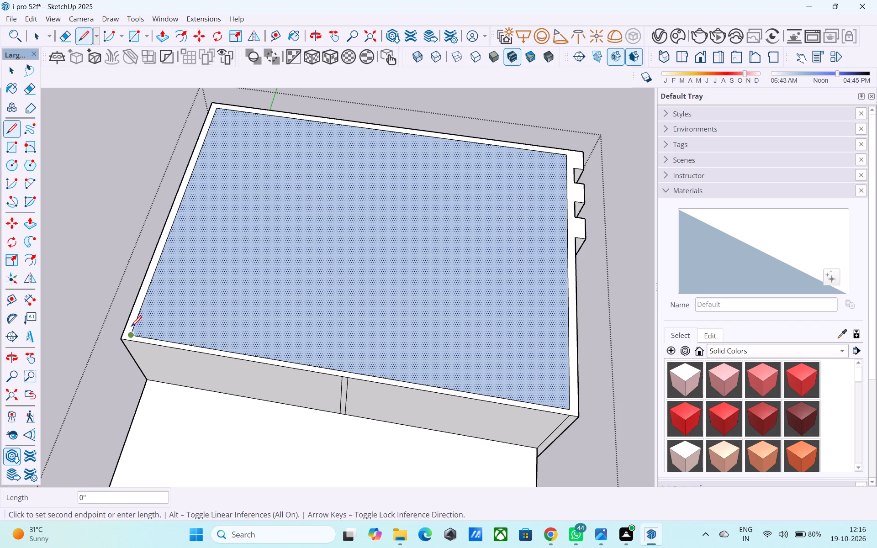
middle_drag(131, 327, 176, 195)
scroll(155, 210, up, 3)
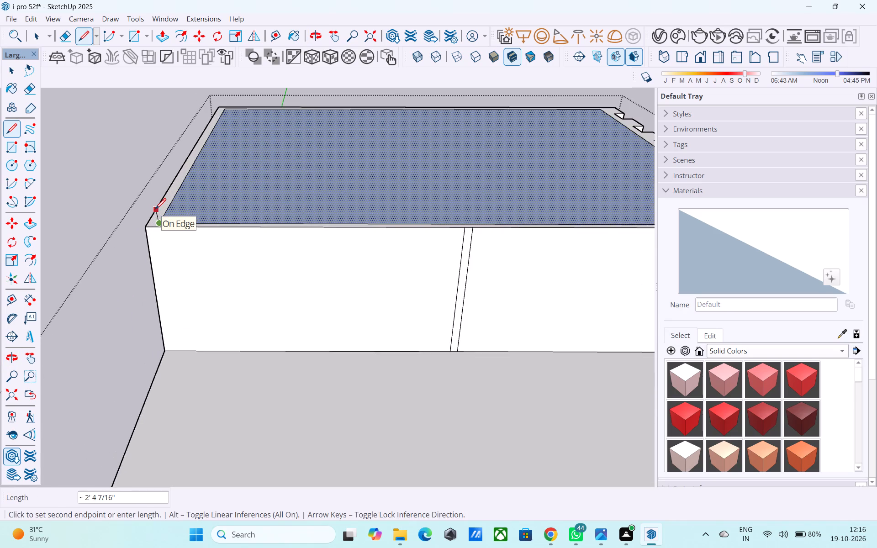
middle_drag(155, 210, 171, 153)
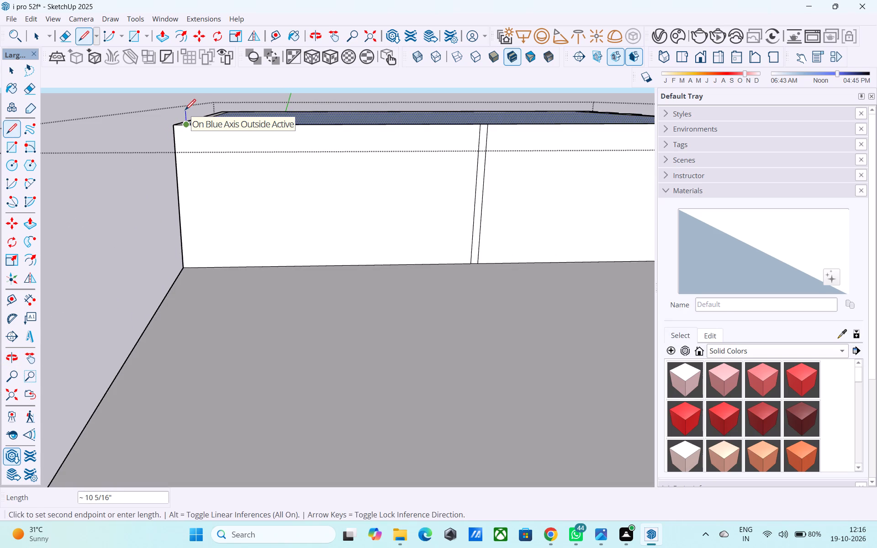
key(6)
key(shift+quotedbl)
key(Return)
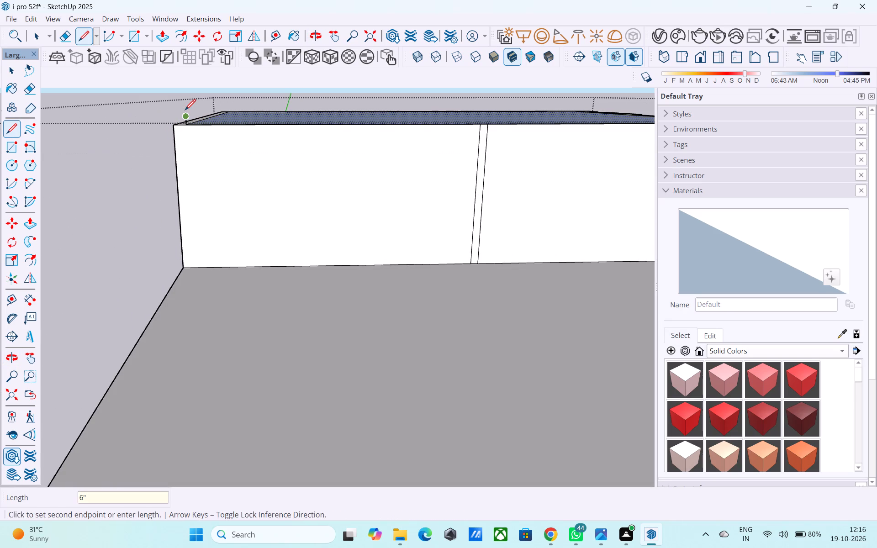
key(space)
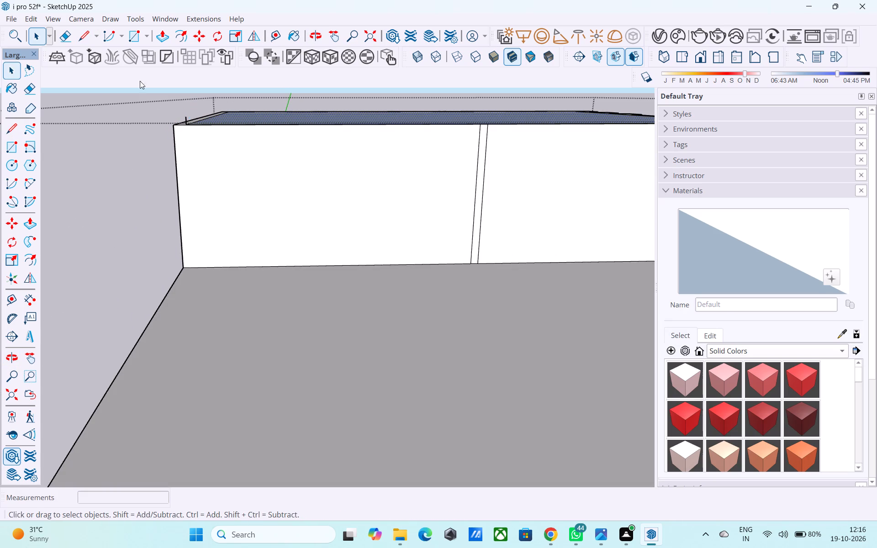
Draw a 6" vertical line up from the diagonally opposite corner of the cover face, beside the projecting strips.
scroll(75, 213, down, 5)
scroll(71, 250, down, 1)
middle_drag(66, 279, 73, 386)
scroll(50, 368, down, 1)
scroll(454, 99, up, 6)
middle_drag(421, 116, 568, 152)
scroll(572, 154, down, 4)
scroll(425, 101, up, 2)
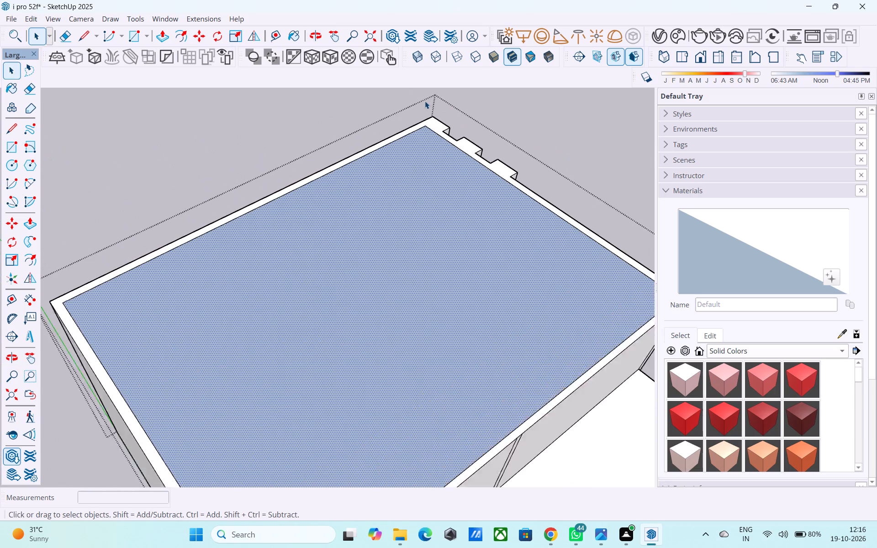
scroll(425, 101, up, 2)
key(l)
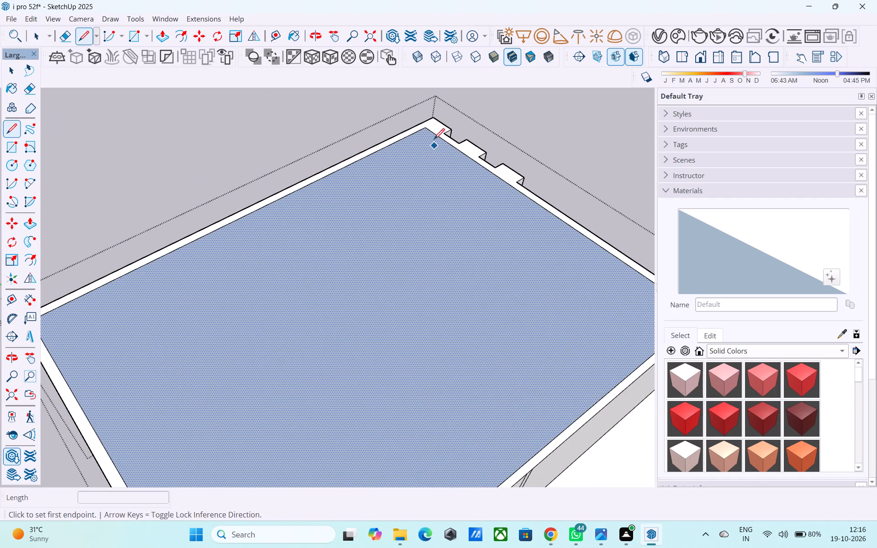
click(428, 126)
scroll(427, 85, down, 2)
shift+middle_drag(420, 102, 411, 274)
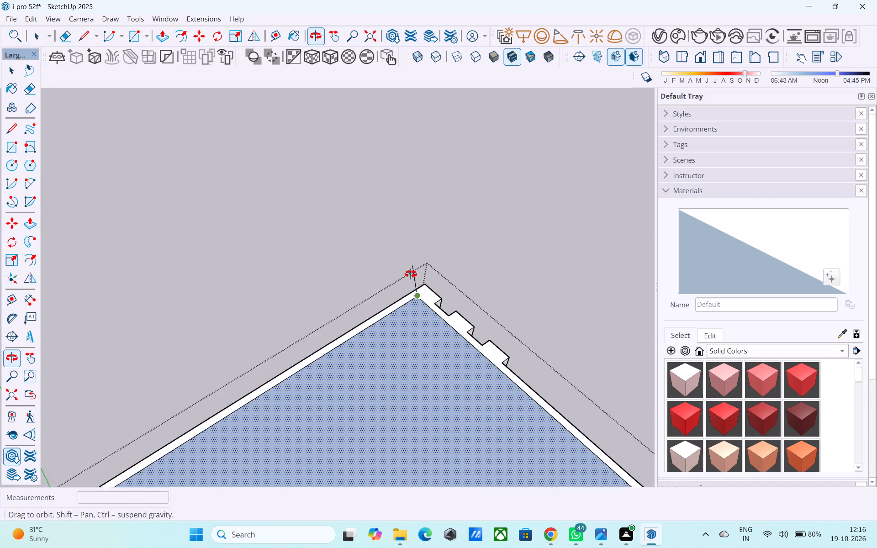
shift+middle_drag(411, 274, 408, 190)
text(6")
key(Return)
Draw a 38' 6" by 28' 9" rectangle between the upper ends of the two 6" vertical lines.
key(r)
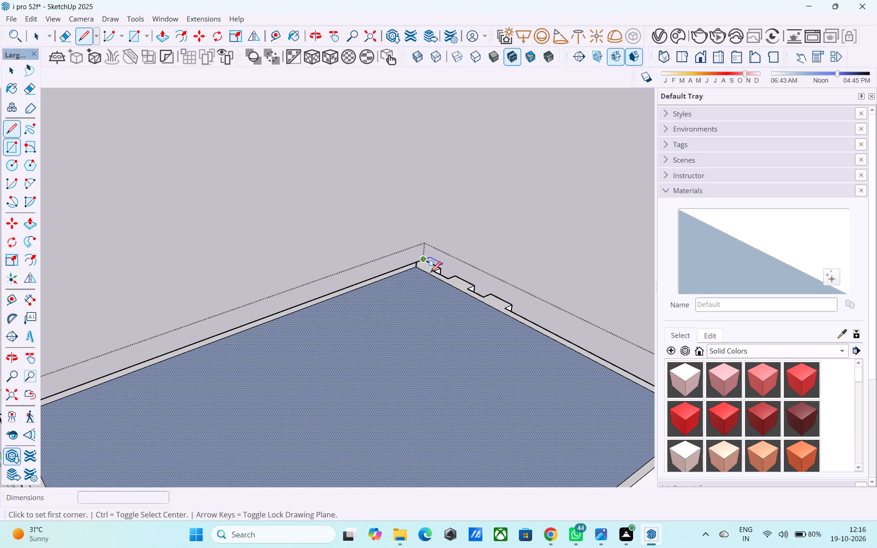
scroll(424, 273, up, 7)
middle_drag(417, 262, 400, 237)
scroll(399, 246, up, 5)
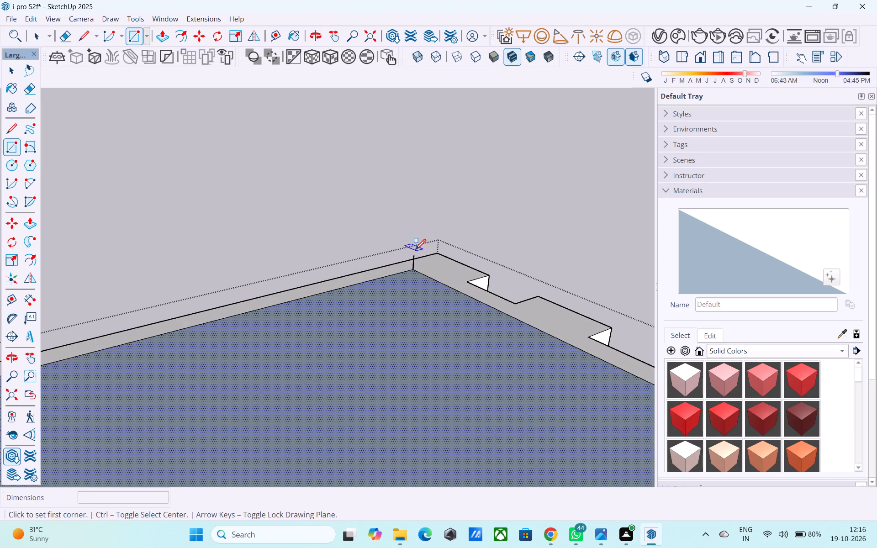
click(413, 260)
scroll(414, 245, down, 17)
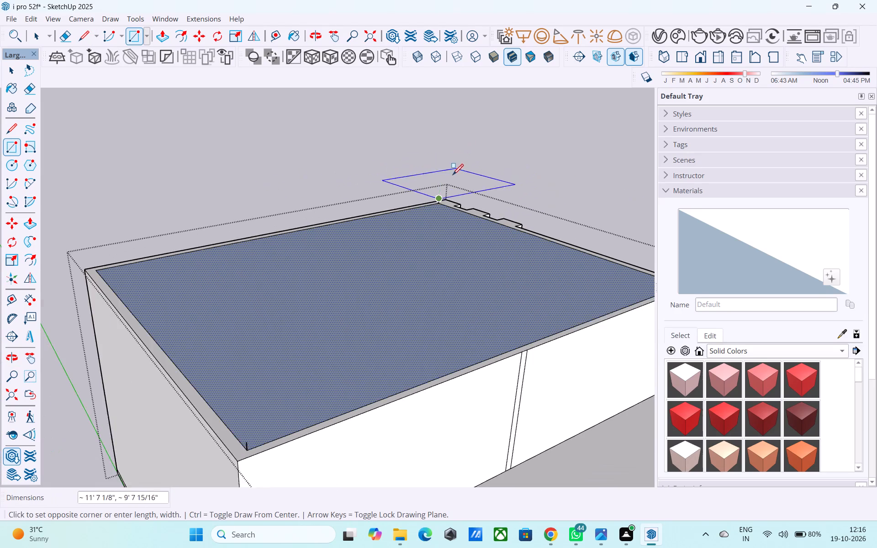
scroll(453, 176, down, 4)
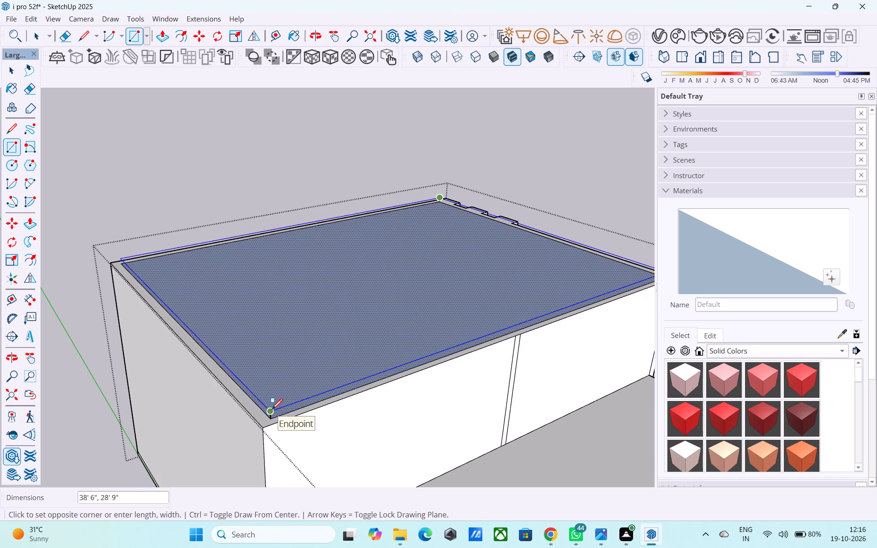
click(272, 411)
Connect the lower and upper faces with a vertical line at the tall block's outer rear corner.
middle_drag(272, 411, 479, 367)
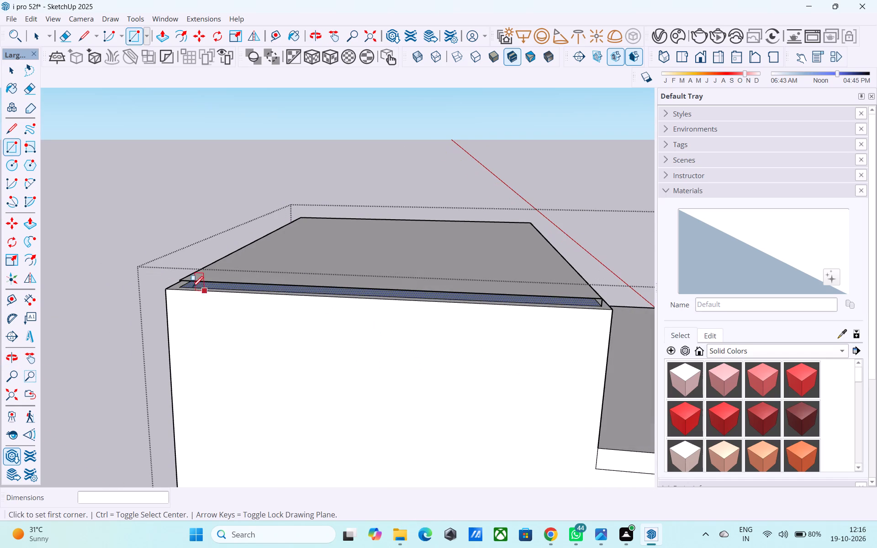
scroll(191, 288, up, 3)
key(space)
text(l)
scroll(178, 292, up, 10)
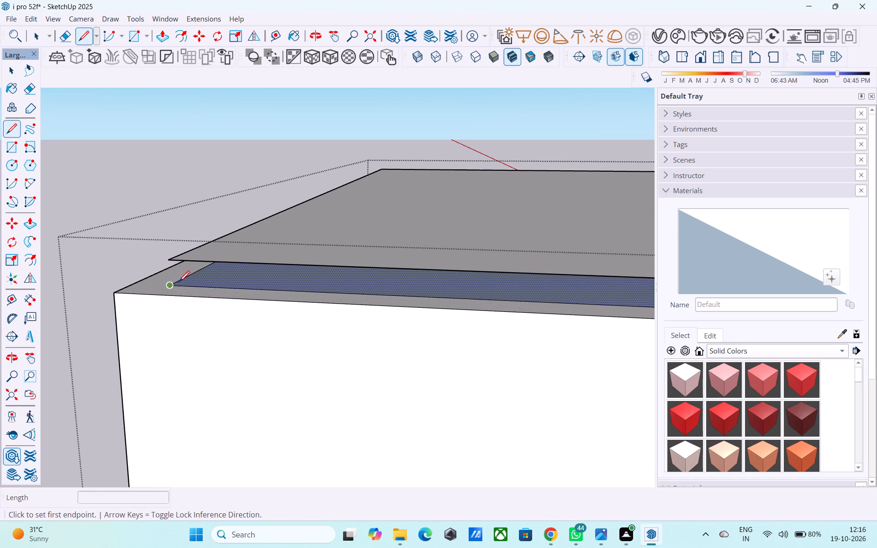
click(175, 282)
click(169, 262)
Connect the lower and upper faces with a 6" vertical line at the front corner on the lower roof side.
scroll(168, 262, down, 4)
middle_drag(169, 264, 0, 268)
scroll(278, 290, down, 5)
middle_drag(326, 304, 174, 290)
scroll(176, 238, down, 3)
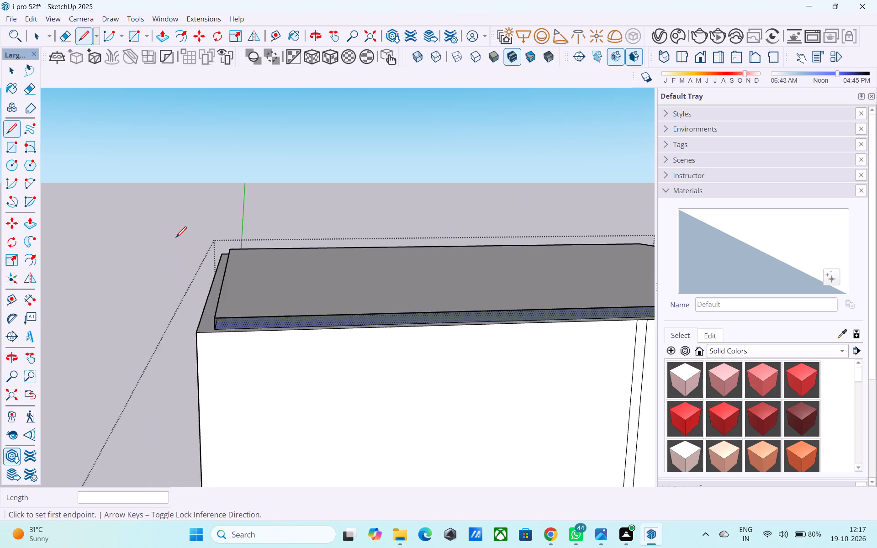
scroll(176, 238, down, 8)
middle_drag(583, 270, 328, 265)
scroll(366, 304, up, 10)
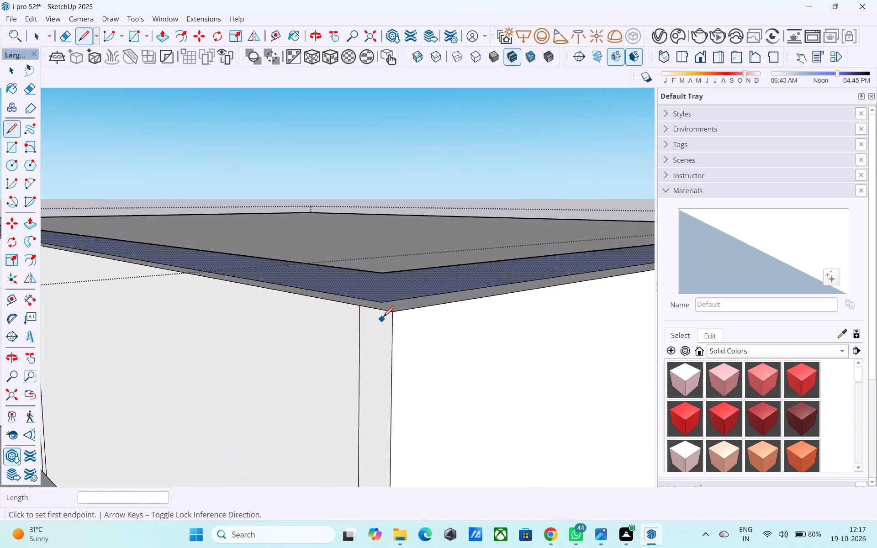
scroll(383, 318, up, 4)
click(386, 298)
click(382, 261)
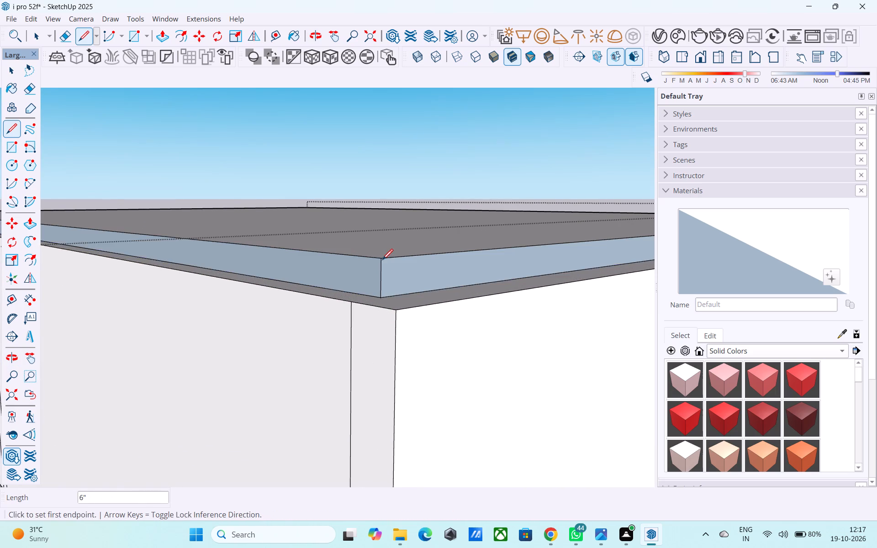
scroll(381, 256, down, 5)
Reverse the two slab edge faces meeting at the front corner, above the lower-roof side wall and the front wall.
key(space)
click(377, 258)
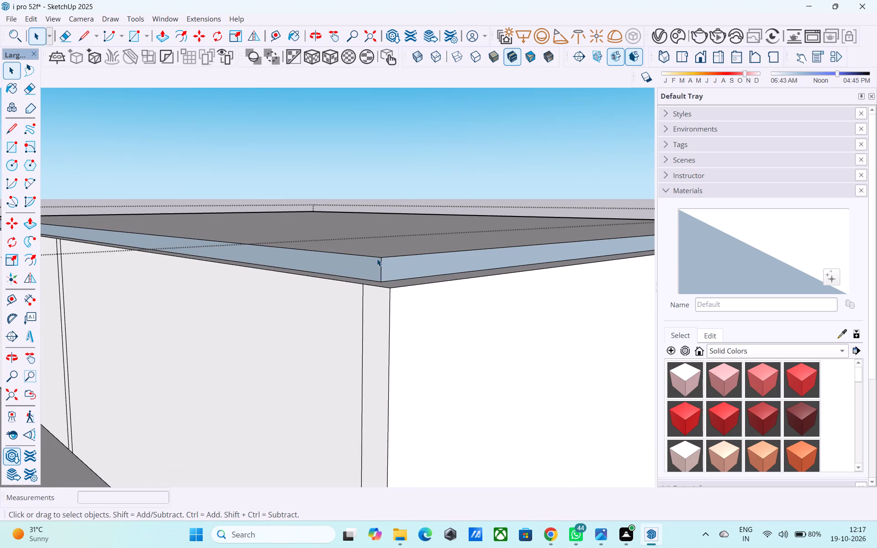
click(375, 260)
right_click(375, 260)
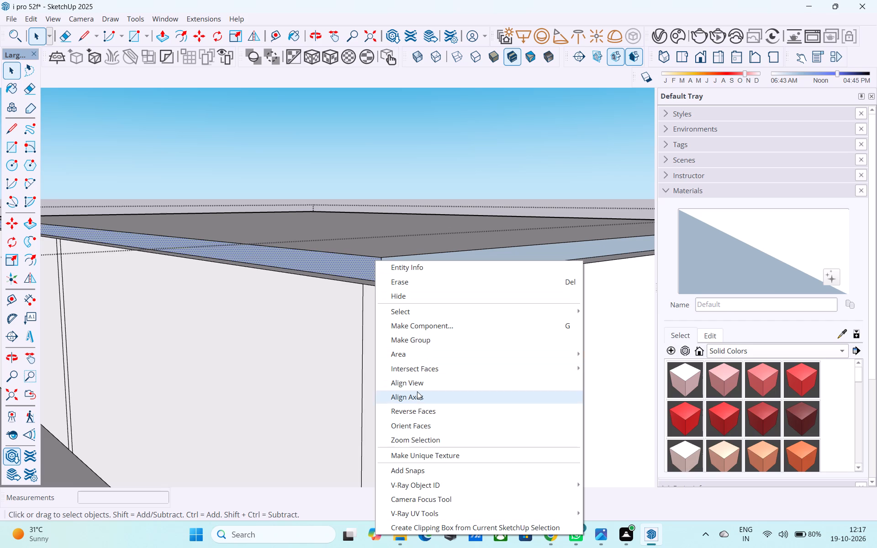
click(424, 412)
click(423, 264)
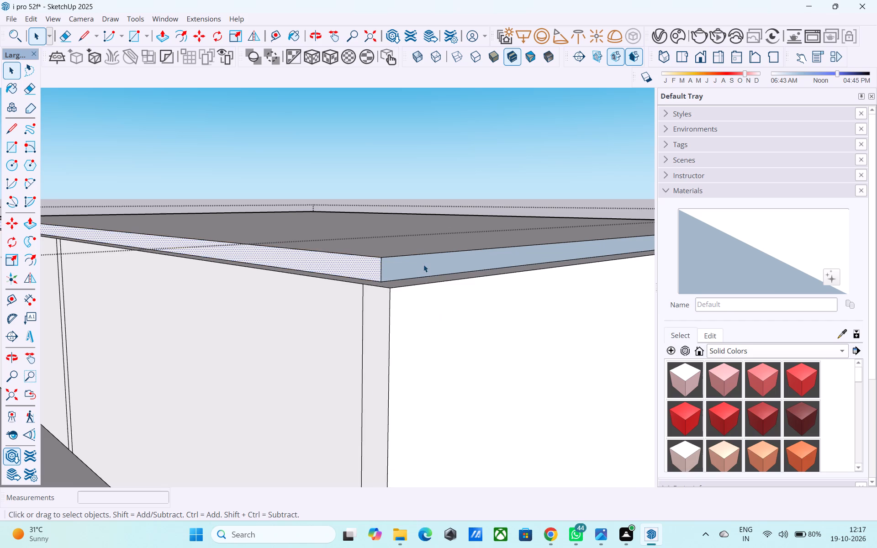
right_click(423, 264)
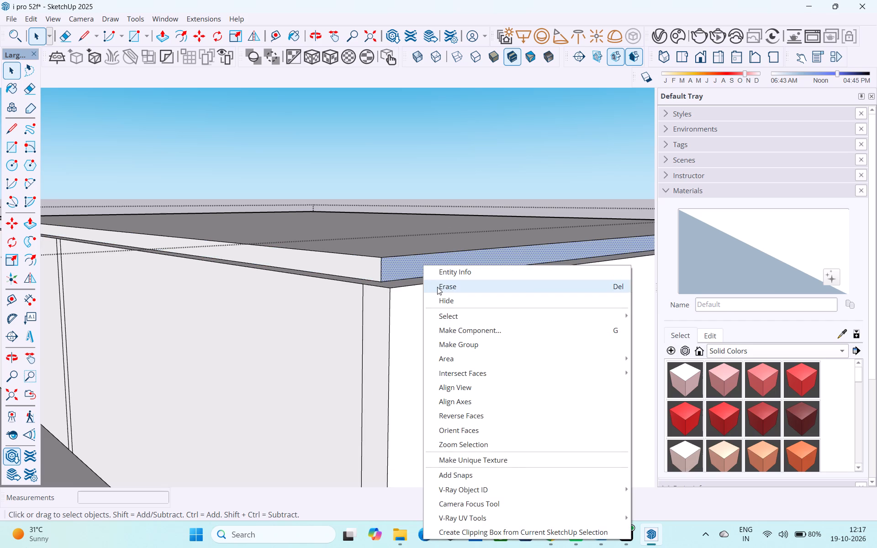
click(475, 410)
Reverse the raised slab's edge face above the tall block's rear wall.
scroll(410, 395, down, 3)
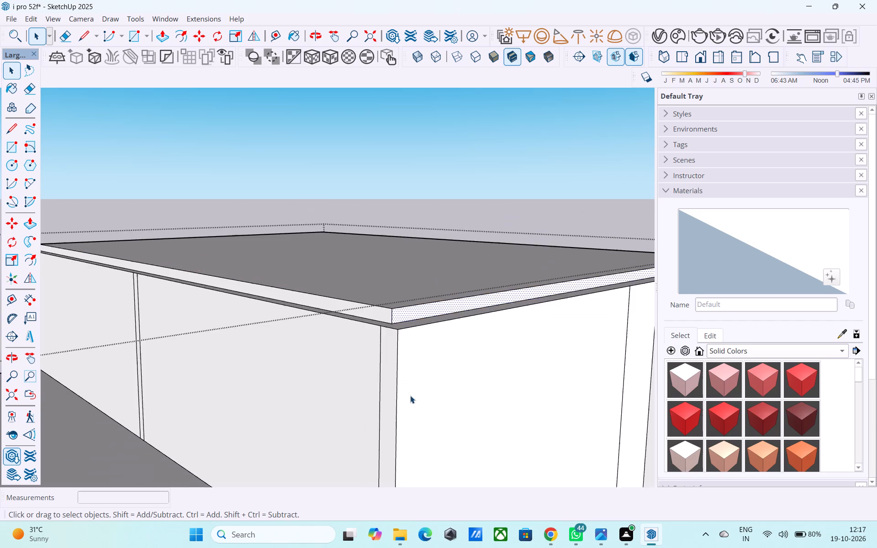
scroll(410, 395, down, 6)
middle_drag(347, 399, 652, 406)
middle_drag(402, 410, 523, 373)
scroll(514, 334, down, 9)
middle_drag(394, 344, 681, 432)
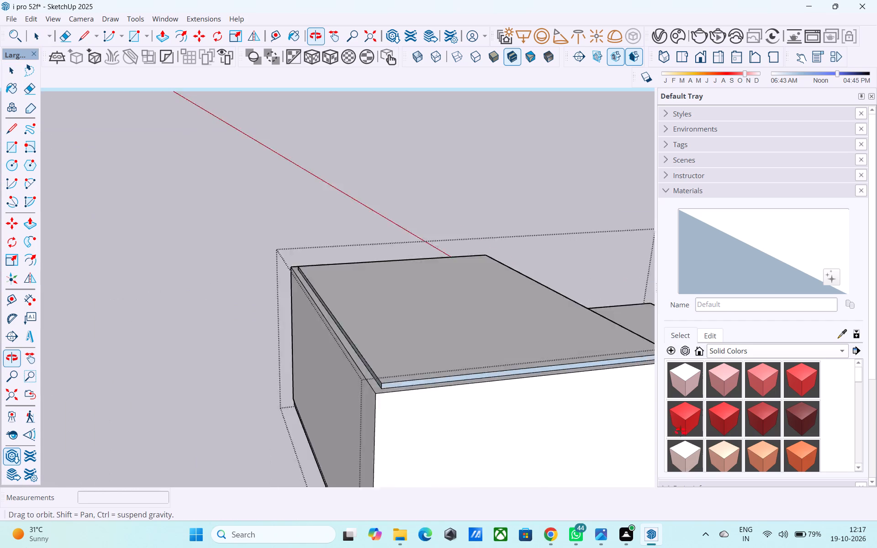
middle_drag(681, 432, 719, 422)
scroll(497, 455, up, 15)
click(422, 328)
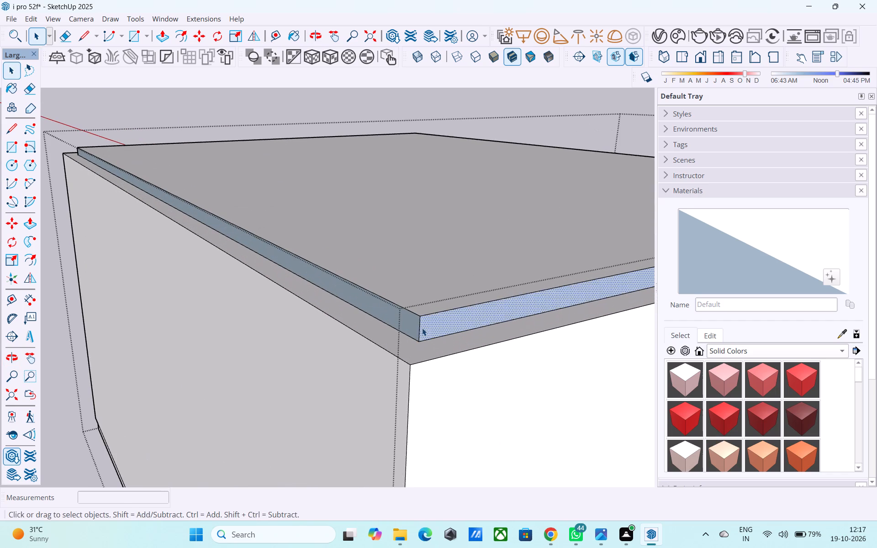
right_click(422, 328)
click(452, 210)
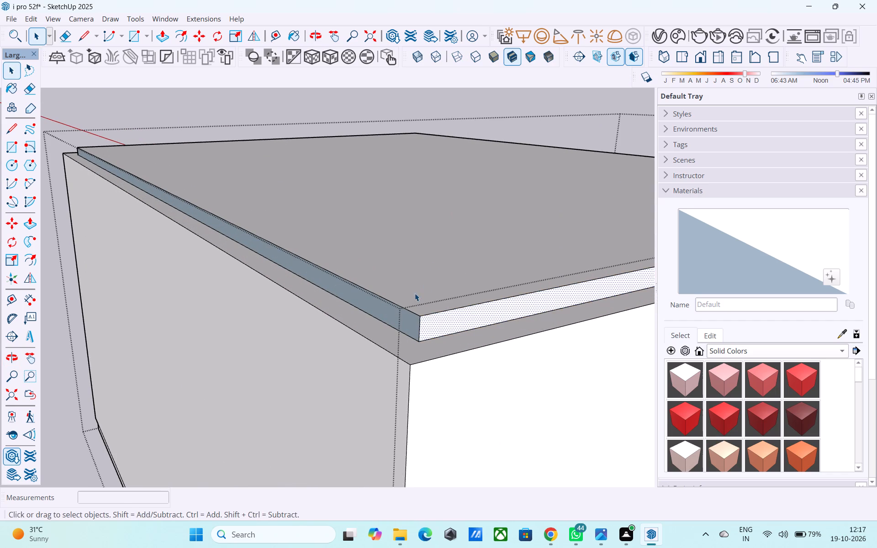
Reverse the raised slab's remaining blue edge face, above the tall block's outer side wall.
click(404, 318)
right_click(404, 318)
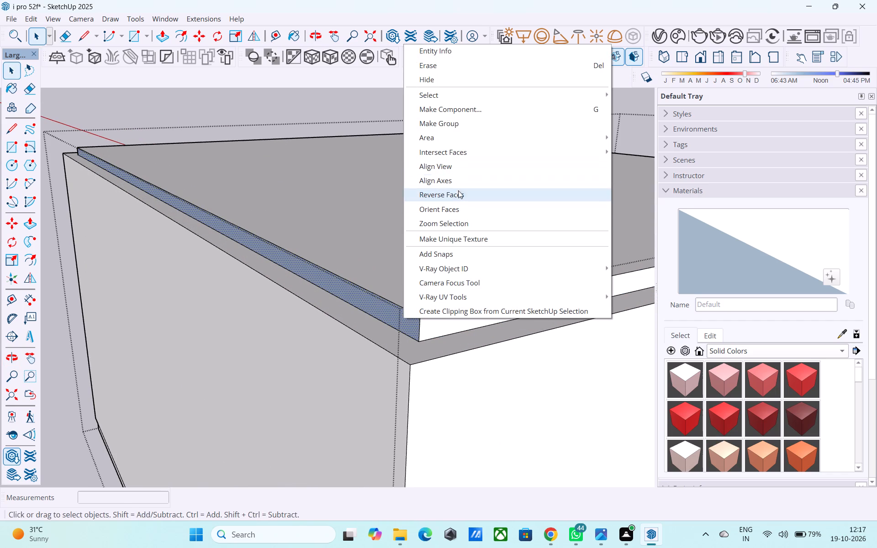
click(458, 195)
Push/Pull the raised slab's edge face on the lower-roof side outward until flush with the side wall below it.
middle_drag(457, 197, 416, 209)
scroll(416, 209, down, 7)
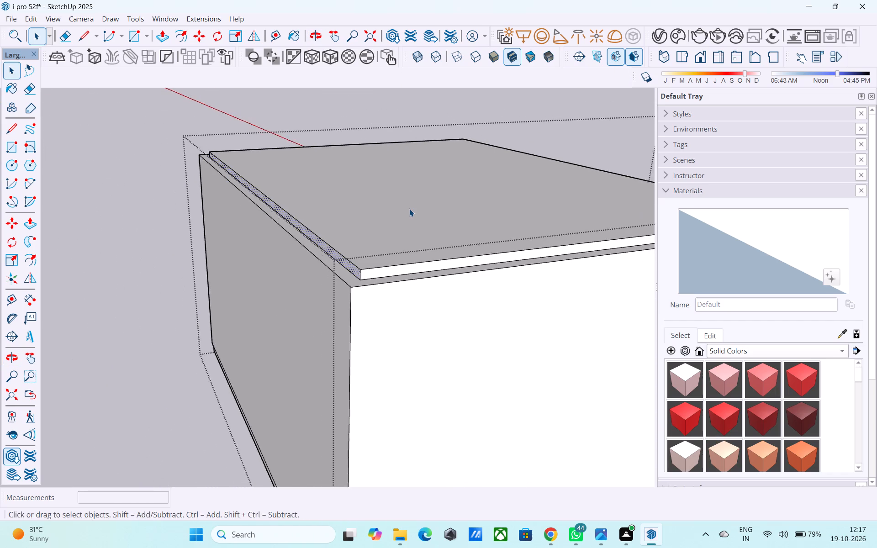
scroll(409, 209, down, 2)
middle_drag(409, 207, 209, 231)
scroll(210, 226, down, 5)
middle_drag(419, 242, 259, 274)
scroll(261, 274, up, 6)
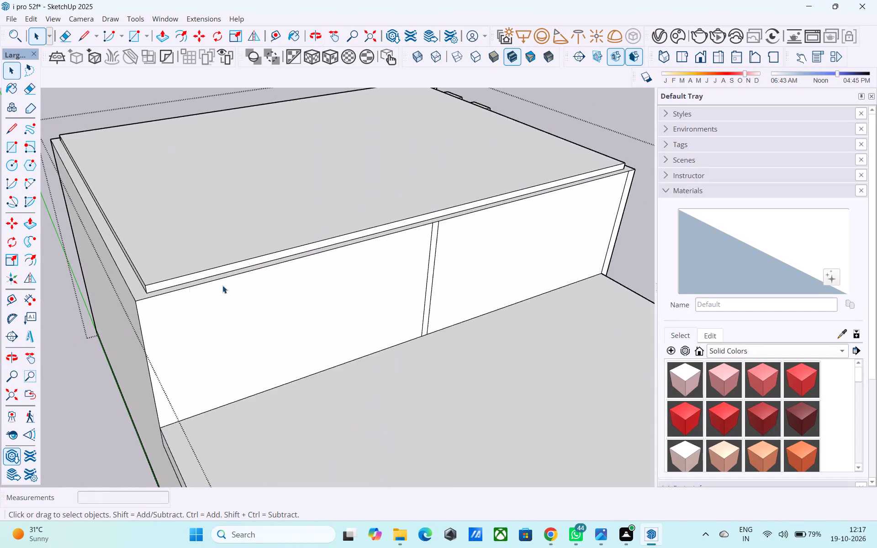
scroll(222, 285, up, 3)
middle_drag(256, 302, 276, 303)
scroll(224, 290, up, 3)
click(214, 284)
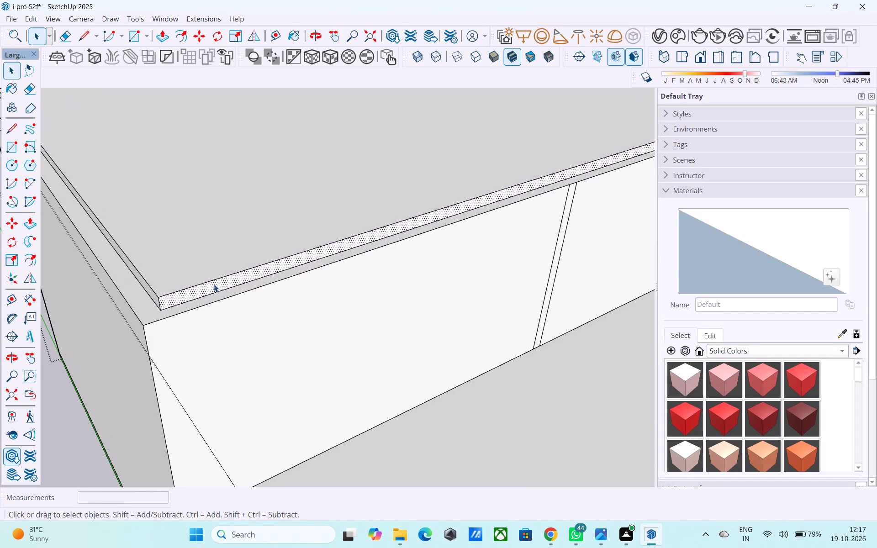
key(p)
click(214, 284)
click(216, 306)
click(212, 300)
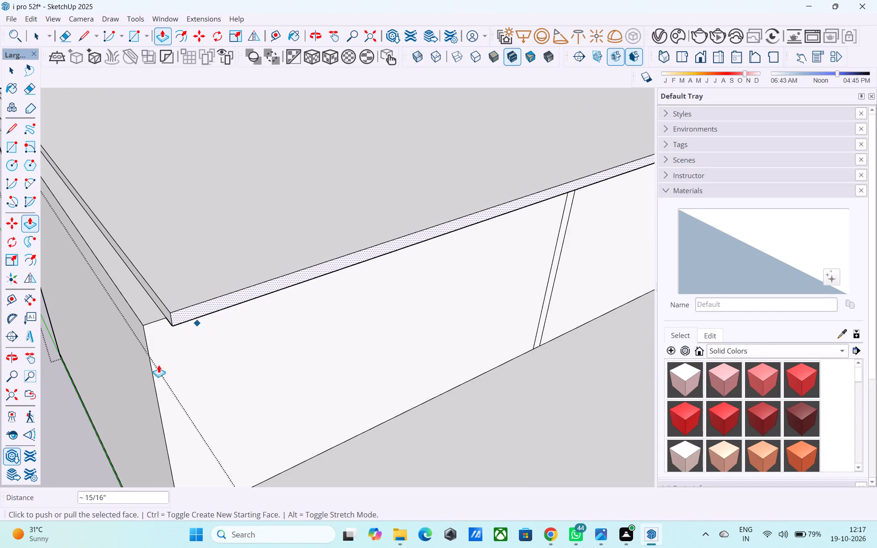
middle_drag(167, 360, 272, 283)
click(215, 323)
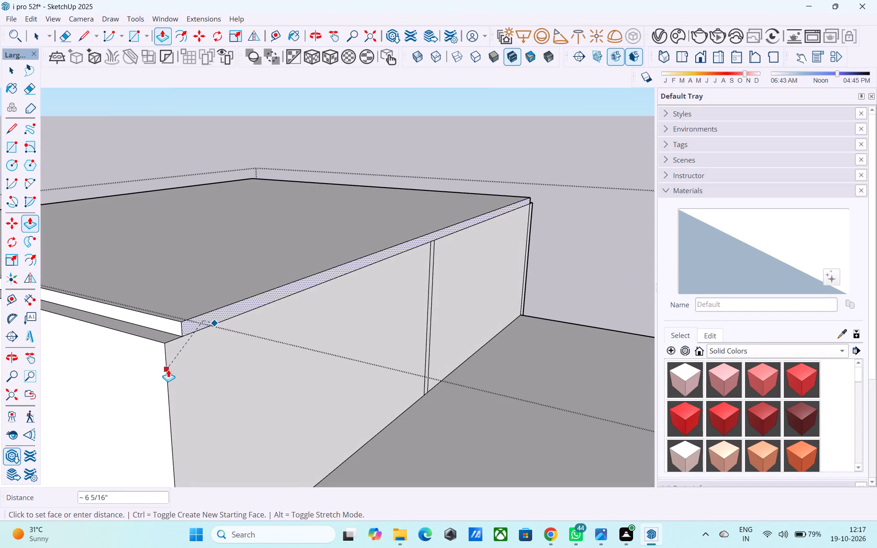
click(168, 369)
Push/Pull the raised slab's rear edge face outward 9" to align with the tall block's rear wall.
shift+middle_drag(183, 356, 305, 359)
scroll(296, 335, up, 5)
click(295, 328)
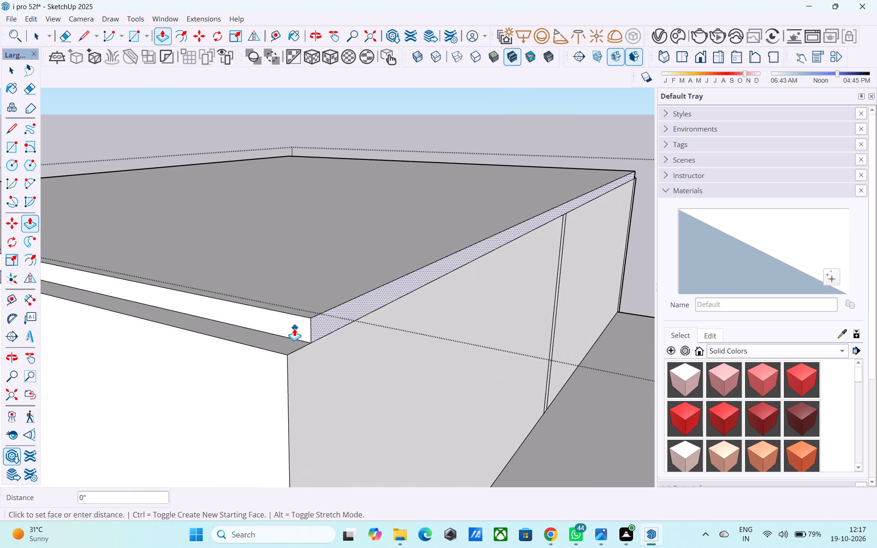
key(space)
click(294, 328)
click(294, 328)
key(p)
click(294, 328)
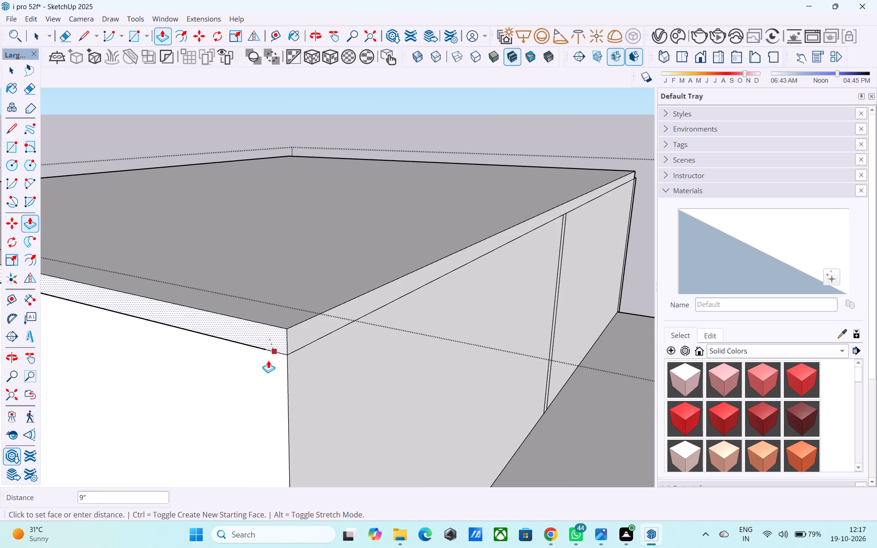
click(268, 360)
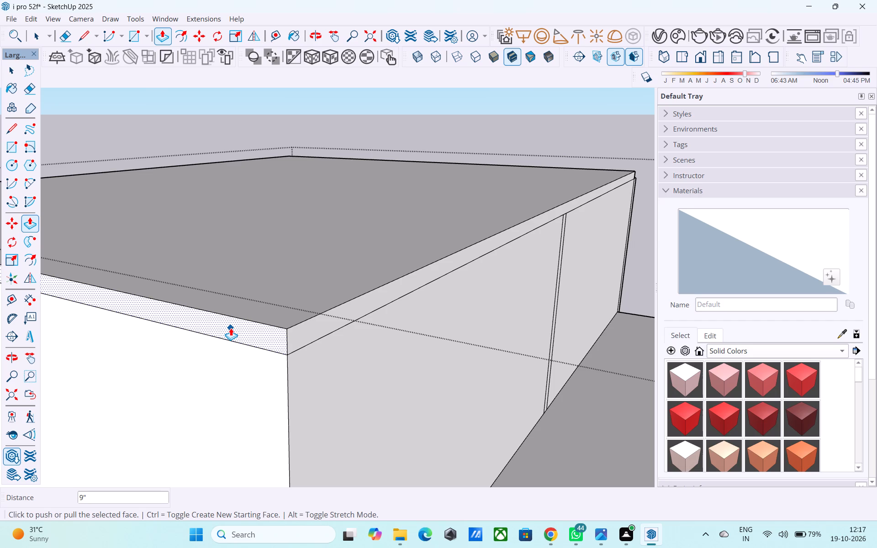
key(space)
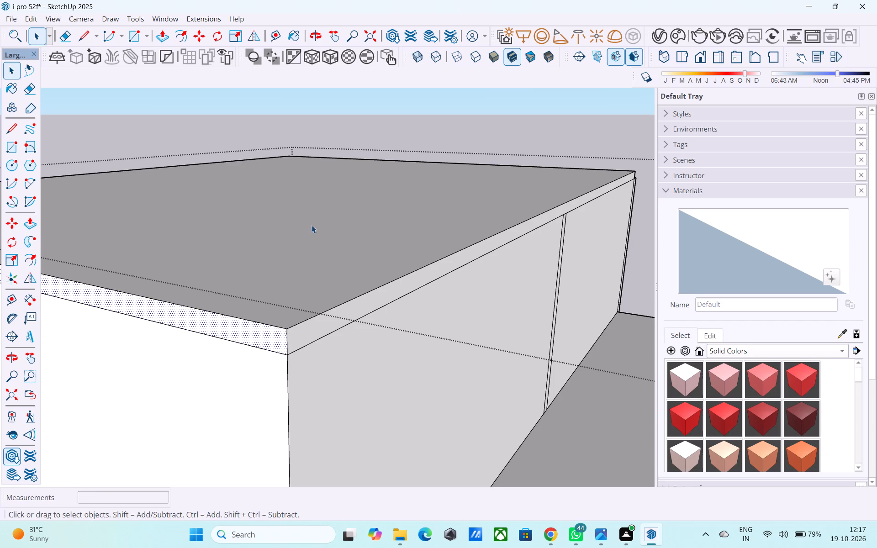
Push/Pull the raised slab's top face up by 6".
scroll(312, 228, down, 7)
scroll(468, 266, down, 10)
middle_drag(485, 274, 281, 290)
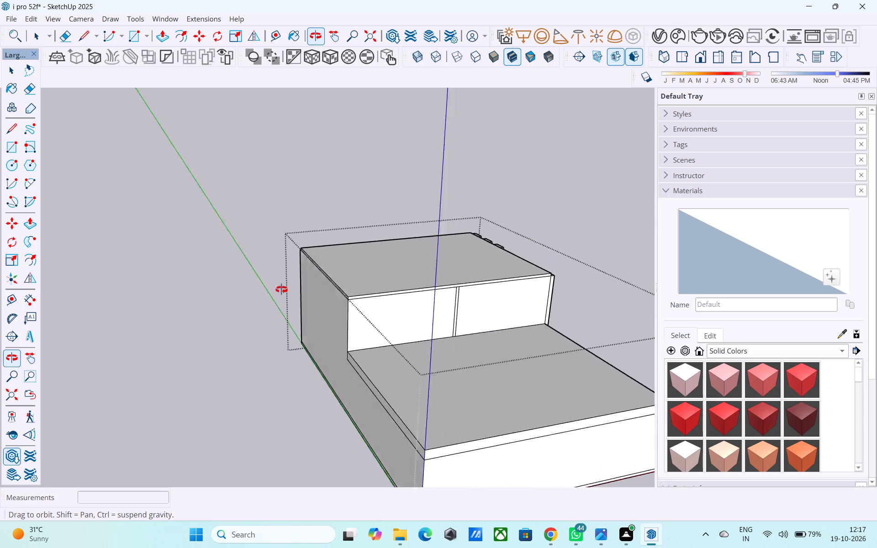
middle_drag(281, 290, 134, 254)
middle_drag(462, 261, 331, 272)
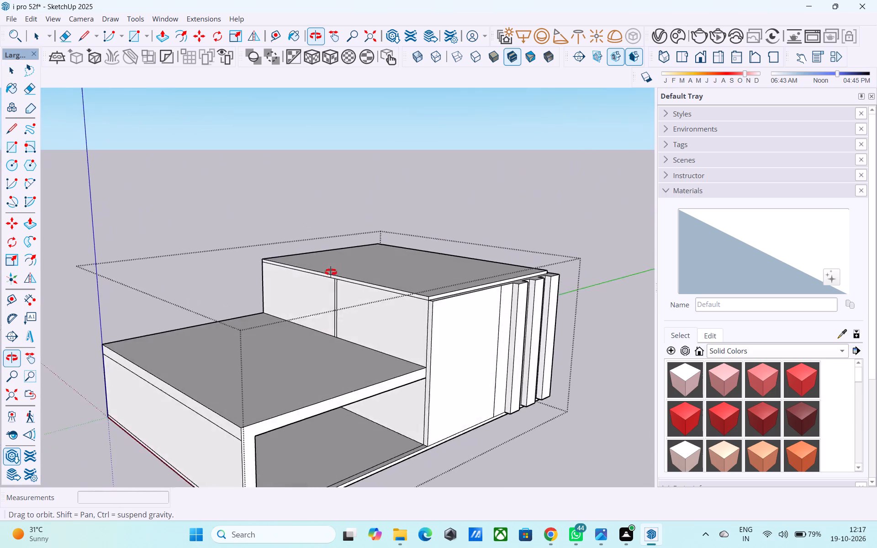
middle_drag(331, 272, 376, 257)
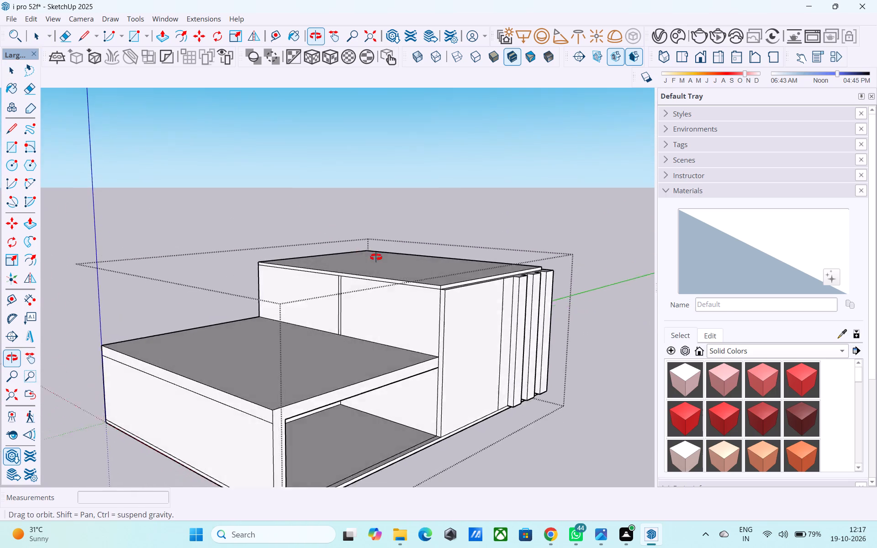
middle_drag(376, 257, 411, 269)
scroll(414, 272, up, 5)
click(417, 273)
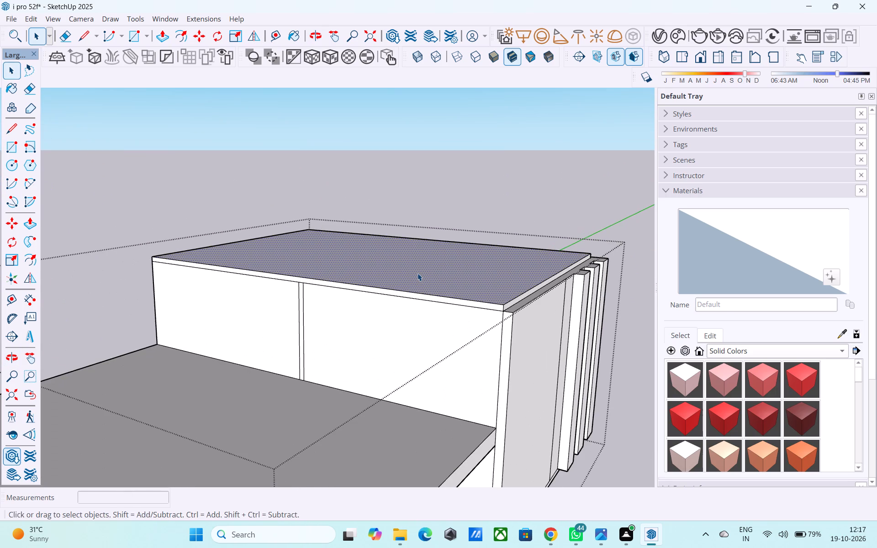
key(p)
click(417, 273)
key(6)
key(shift+quotedbl)
key(Return)
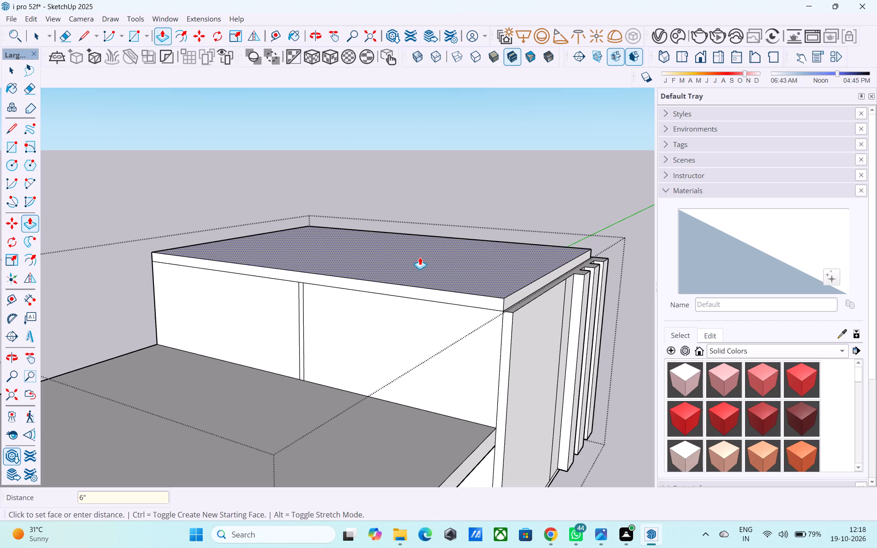
key(space)
Extend the raised slab's edge face on the lower-roof side 30' outward, so it spans over the lower roof.
click(422, 297)
key(p)
click(422, 296)
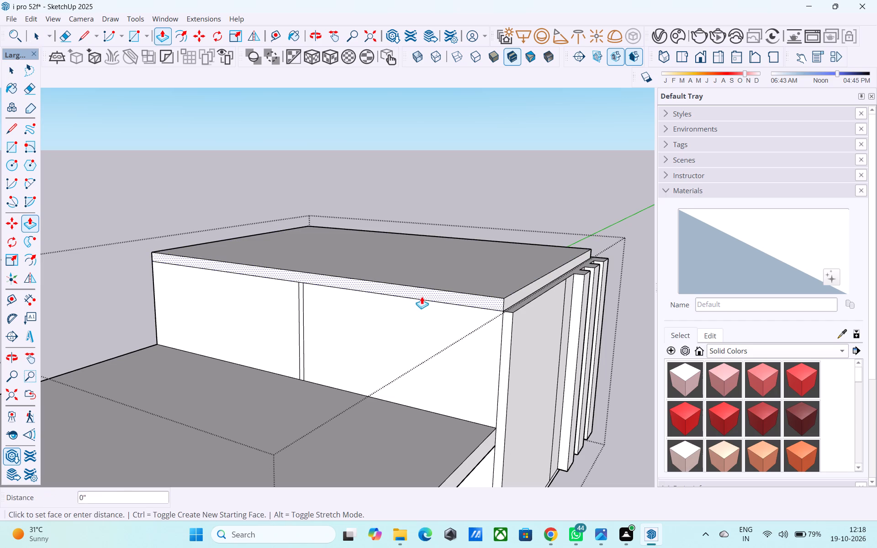
scroll(393, 308, down, 5)
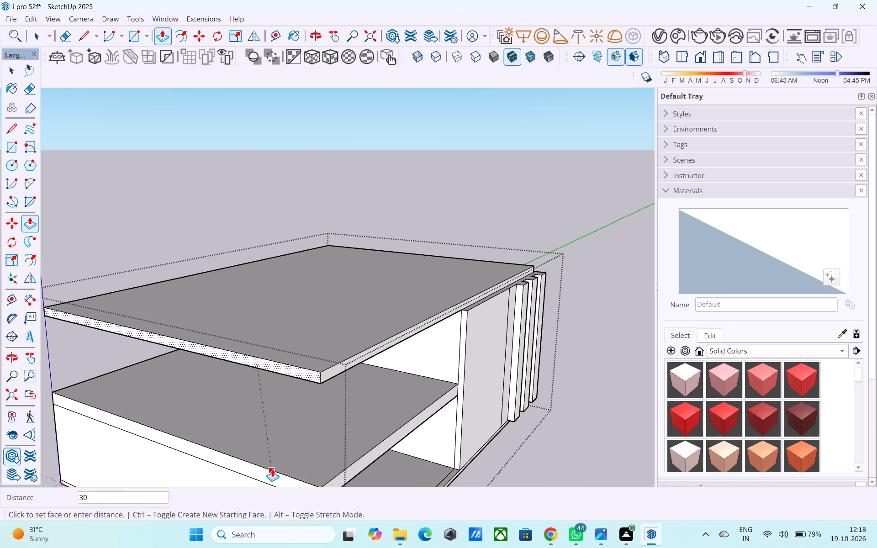
click(272, 469)
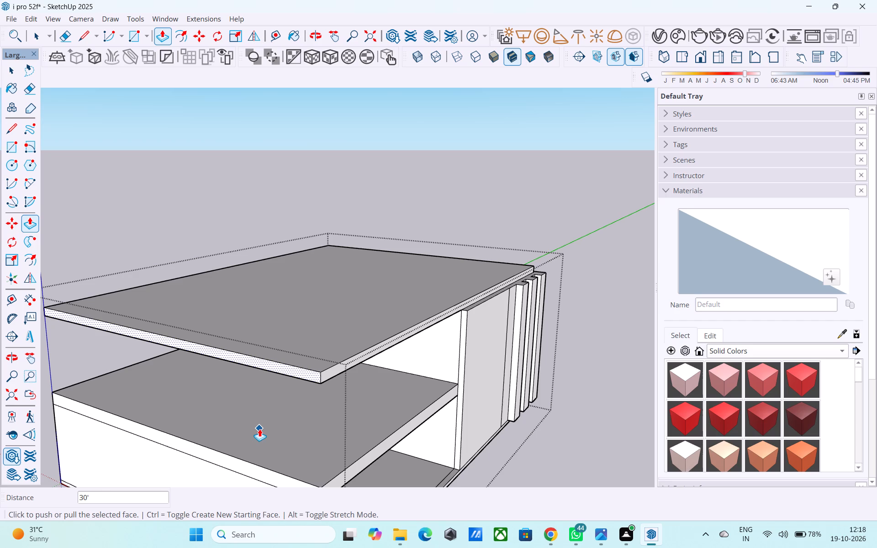
Draw a 1' vertical line across the top slab's front edge face, starting from the tall block wall's top inner corner.
middle_drag(340, 340, 338, 282)
scroll(338, 282, down, 5)
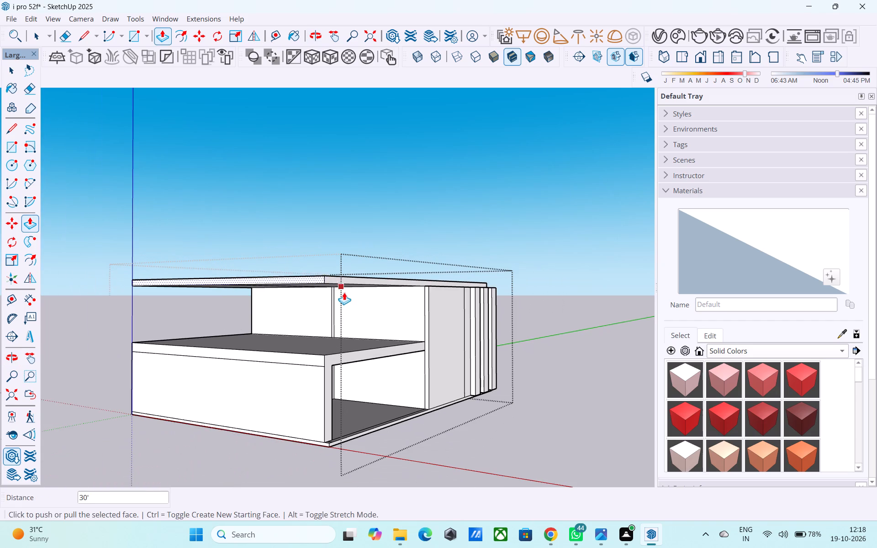
middle_drag(344, 295, 187, 323)
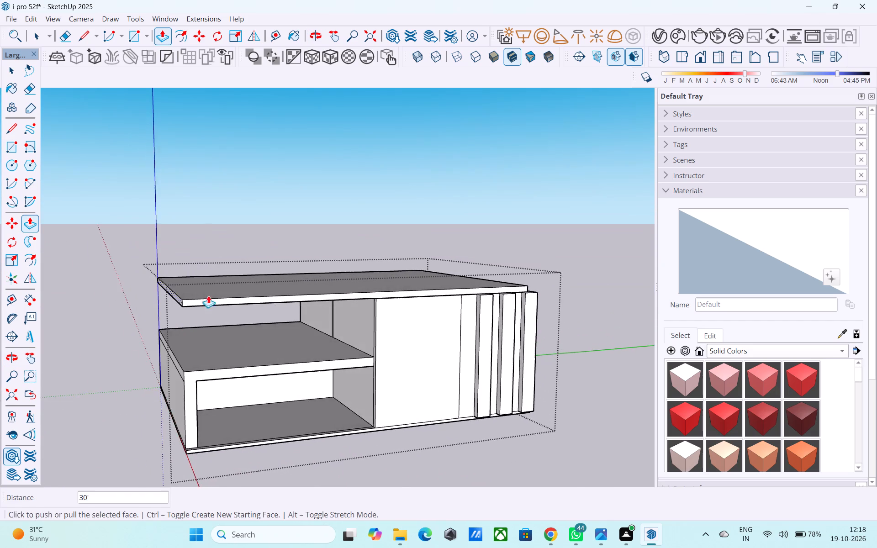
scroll(247, 287, up, 5)
middle_drag(335, 313, 520, 310)
scroll(348, 313, up, 1)
middle_drag(514, 309, 445, 332)
shift+middle_drag(493, 347, 324, 398)
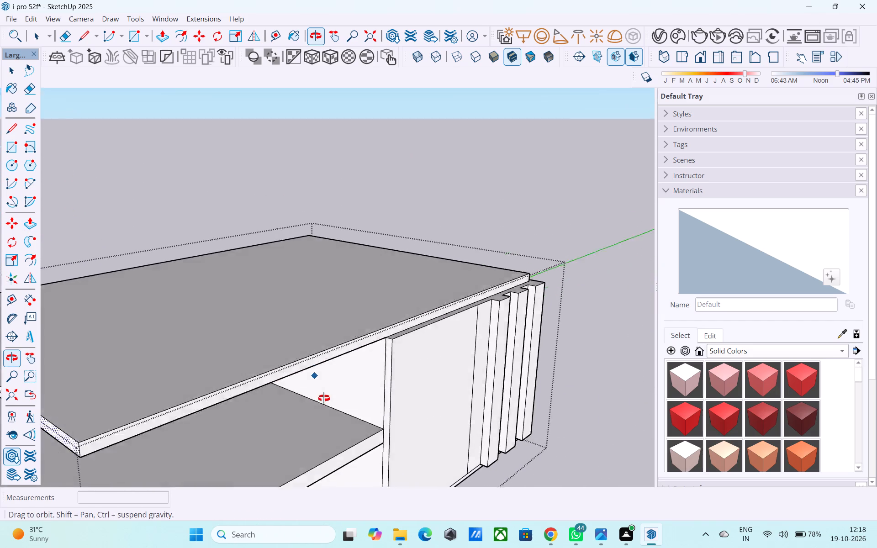
shift+middle_drag(324, 398, 371, 394)
scroll(486, 323, up, 4)
key(l)
scroll(396, 341, up, 4)
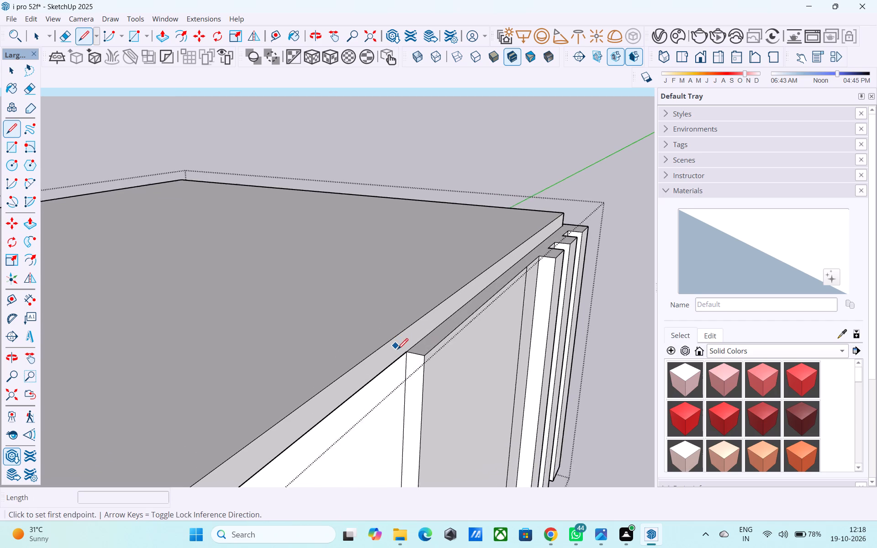
scroll(397, 350, up, 3)
click(408, 353)
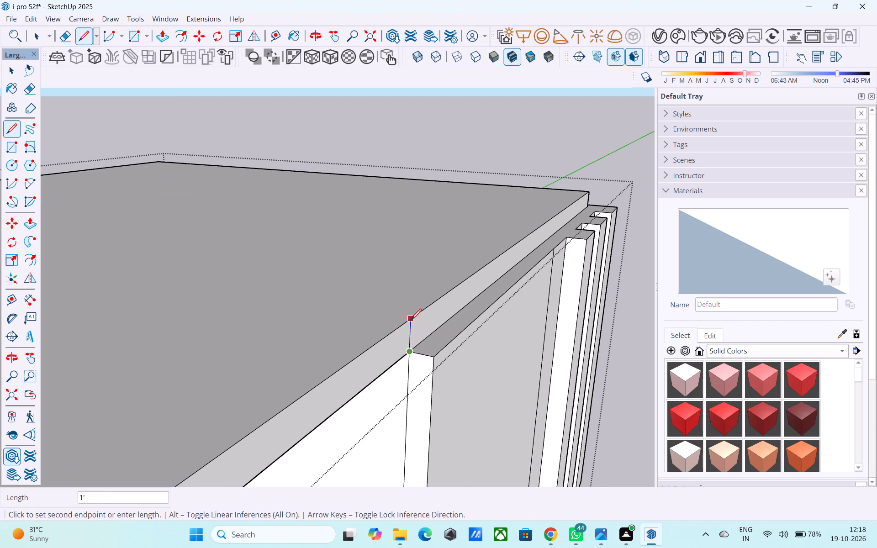
click(411, 321)
Examine the extended top slab and the open spaces beneath it from the front and side.
scroll(559, 216, down, 11)
middle_drag(533, 269, 529, 271)
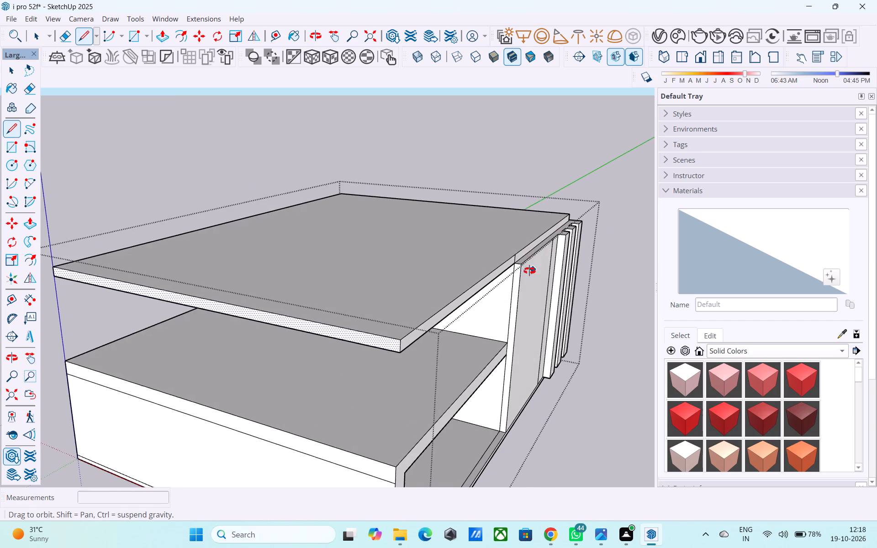
middle_drag(529, 271, 511, 273)
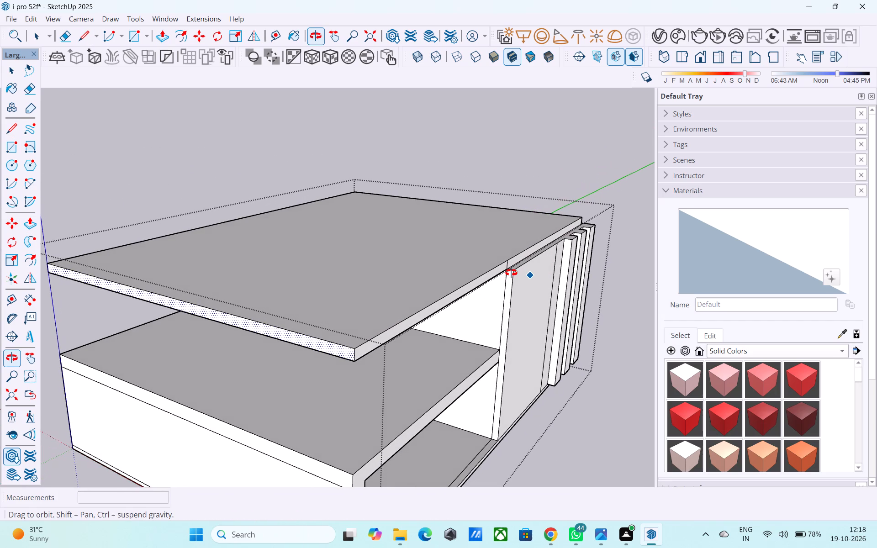
middle_drag(511, 273, 466, 281)
shift+middle_drag(418, 290, 433, 301)
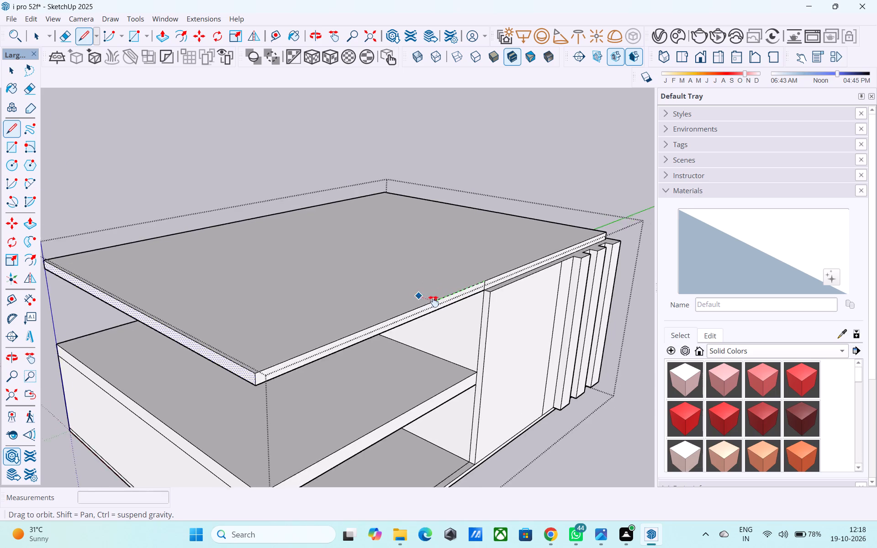
shift+middle_drag(433, 301, 361, 214)
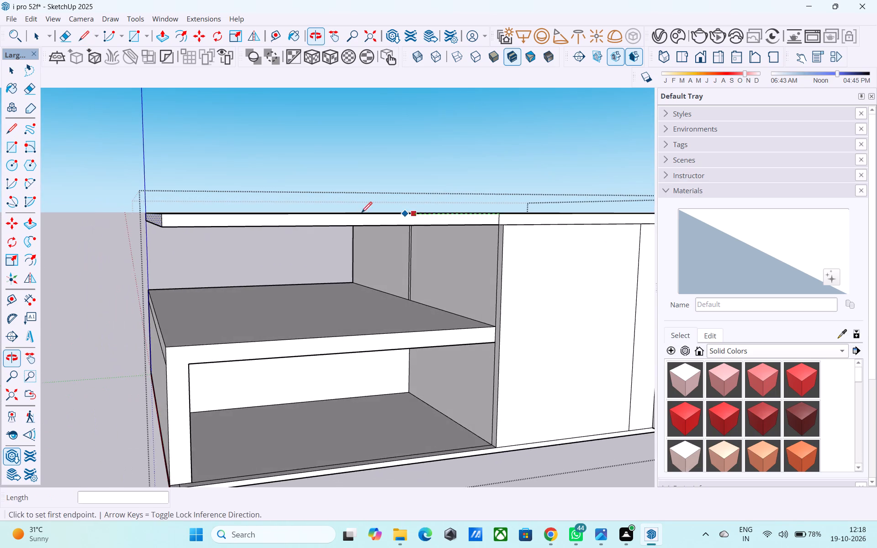
scroll(356, 205, down, 5)
shift+middle_drag(359, 220, 275, 230)
shift+middle_drag(259, 281, 500, 315)
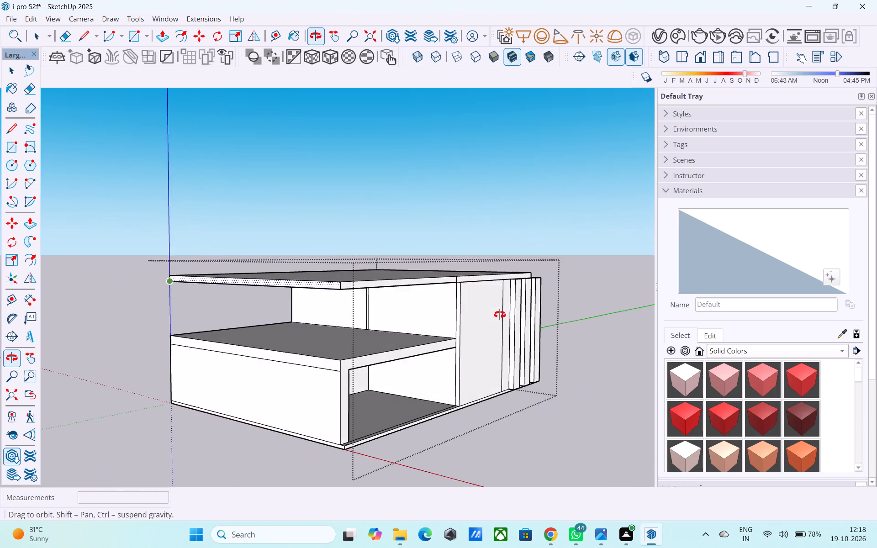
shift+middle_drag(500, 315, 333, 269)
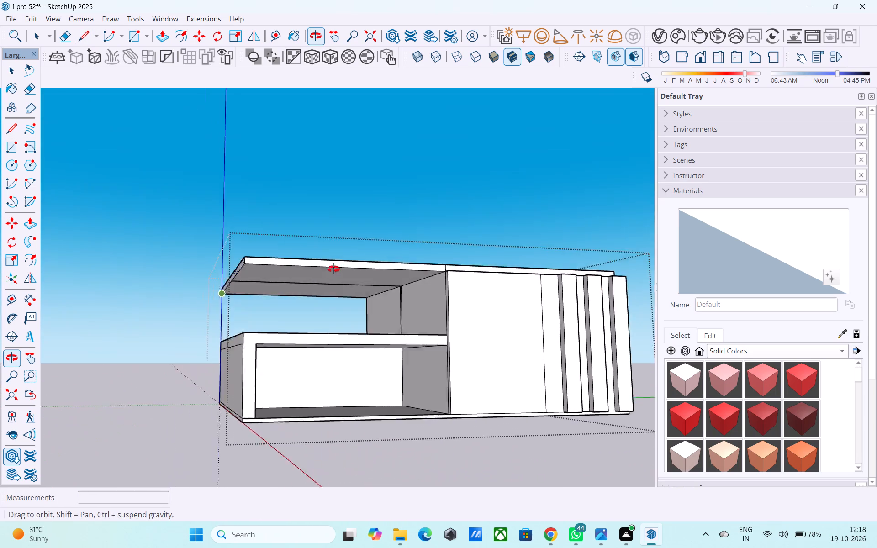
shift+middle_drag(333, 269, 285, 266)
shift+middle_drag(292, 300, 296, 322)
scroll(296, 322, up, 5)
shift+middle_drag(296, 321, 265, 314)
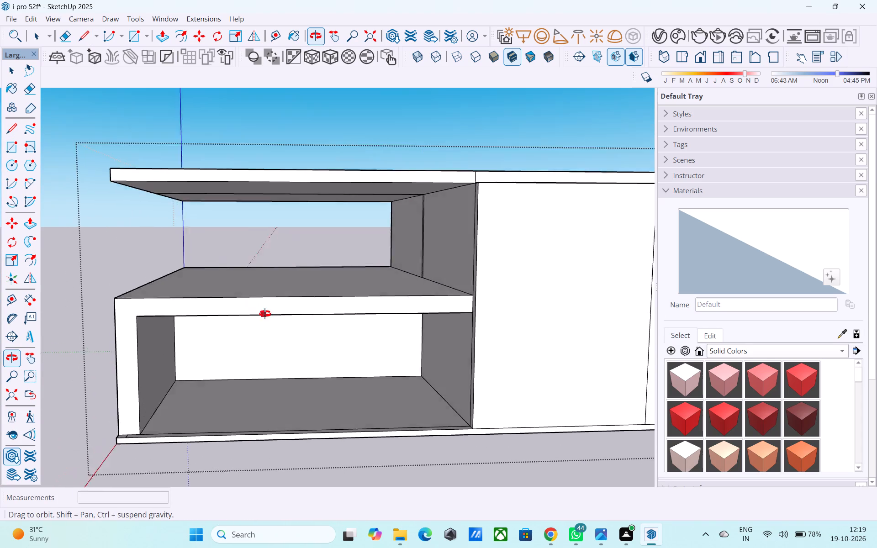
Copy the lower roof's top front edge about 6" inward along the base of the tall block's side wall.
shift+middle_drag(265, 314, 530, 393)
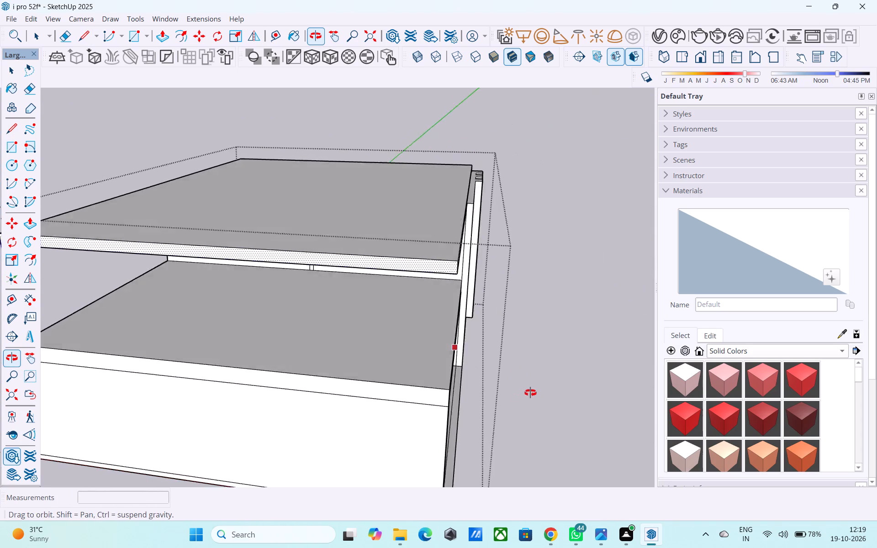
shift+middle_drag(530, 393, 524, 388)
scroll(431, 302, up, 9)
key(space)
scroll(518, 311, up, 1)
middle_drag(512, 307, 484, 284)
scroll(485, 284, up, 4)
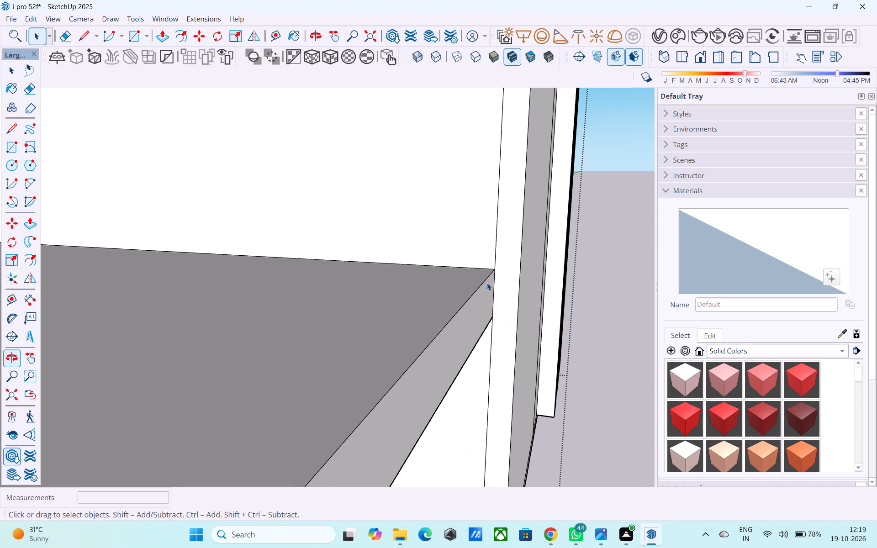
click(486, 280)
key(m)
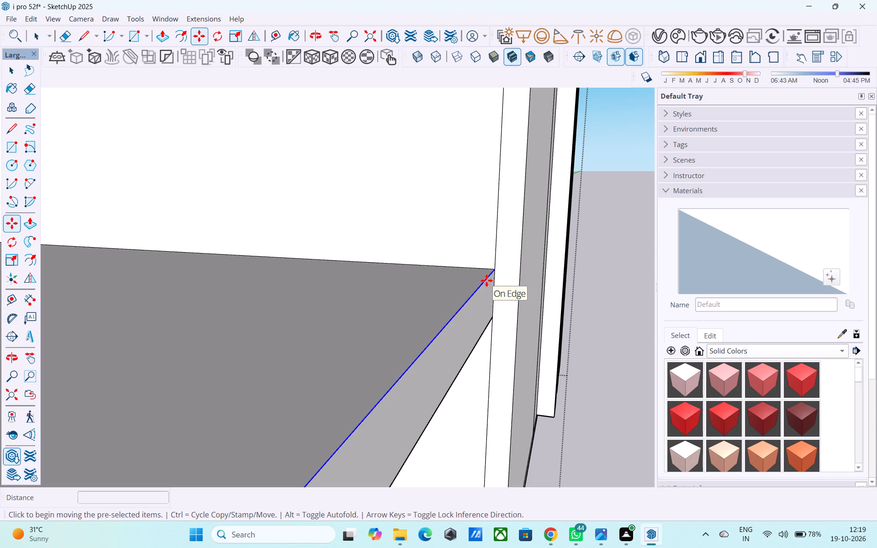
click(489, 266)
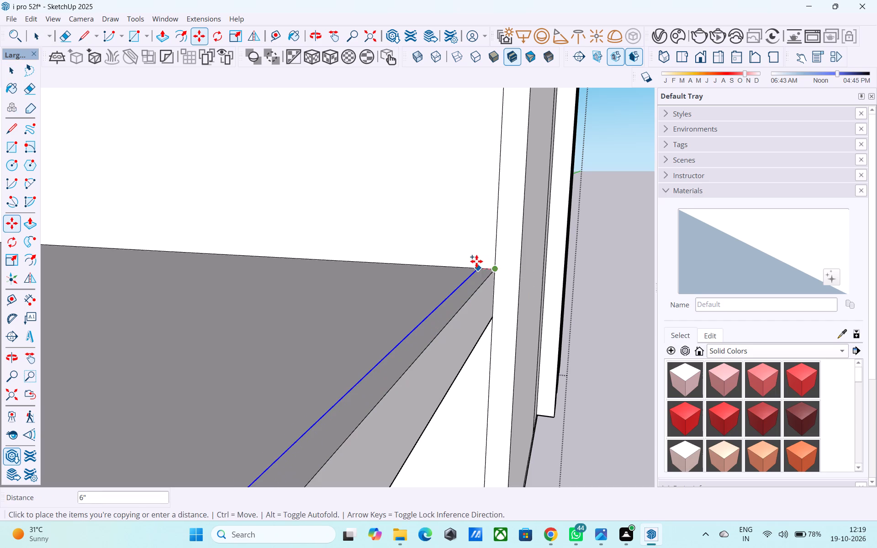
click(476, 261)
key(space)
click(483, 274)
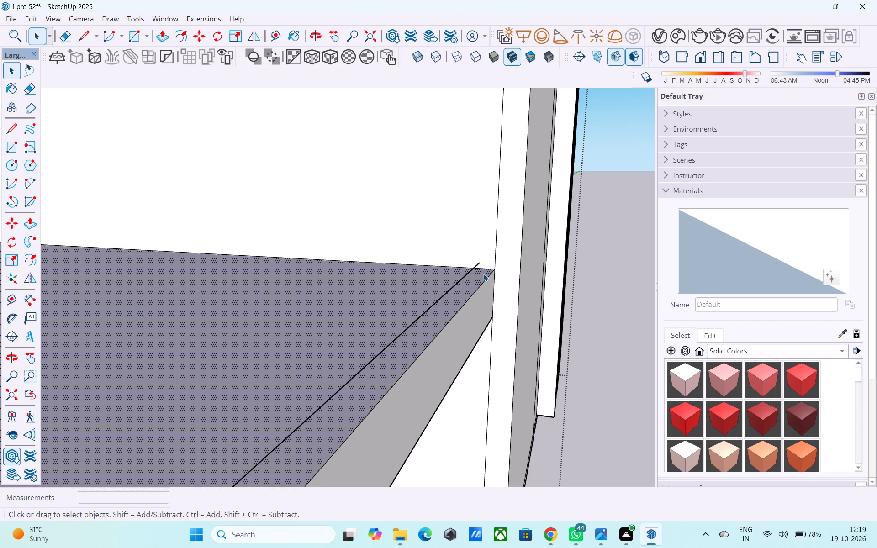
Erase the misplaced copied line that runs along the lower roof's front edge.
middle_drag(483, 274, 524, 242)
scroll(514, 235, down, 5)
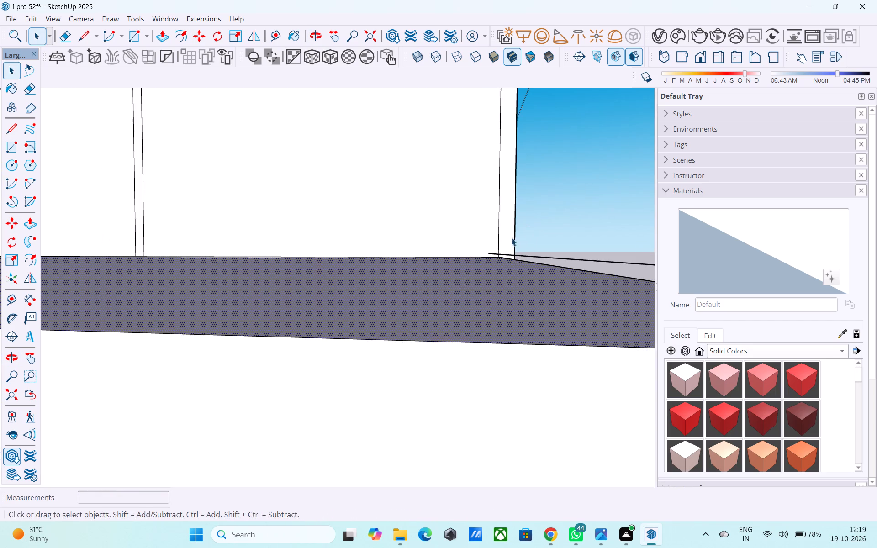
middle_drag(497, 258, 473, 266)
key(e)
drag(374, 355, 340, 334)
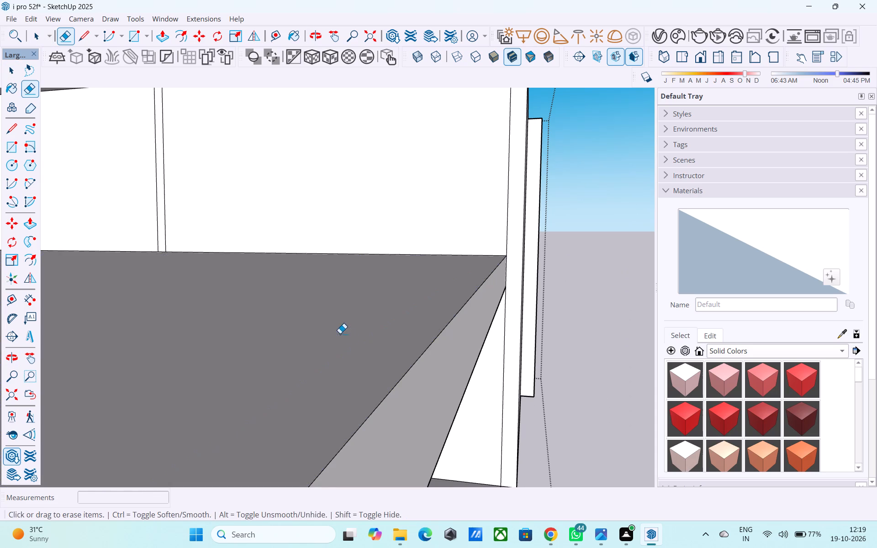
Copy the lower roof's top front edge 6" inward across the roof surface.
middle_drag(388, 351, 430, 329)
middle_click(430, 329)
key(space)
middle_drag(422, 348, 365, 376)
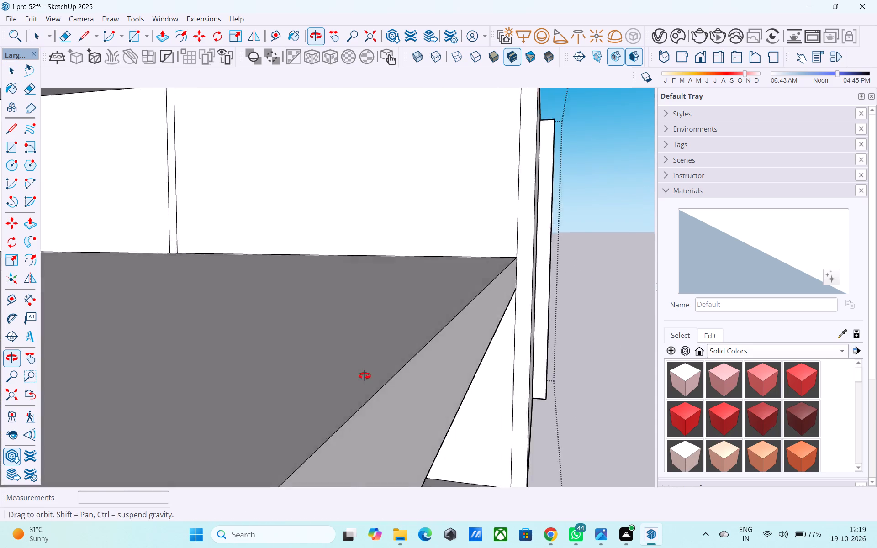
middle_drag(365, 376, 361, 339)
scroll(345, 353, down, 3)
middle_drag(241, 393, 301, 381)
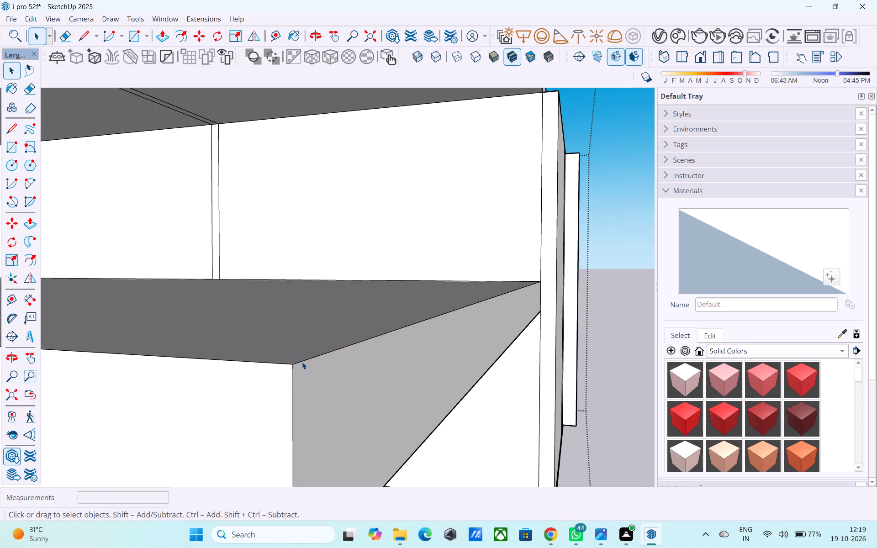
click(302, 361)
key(m)
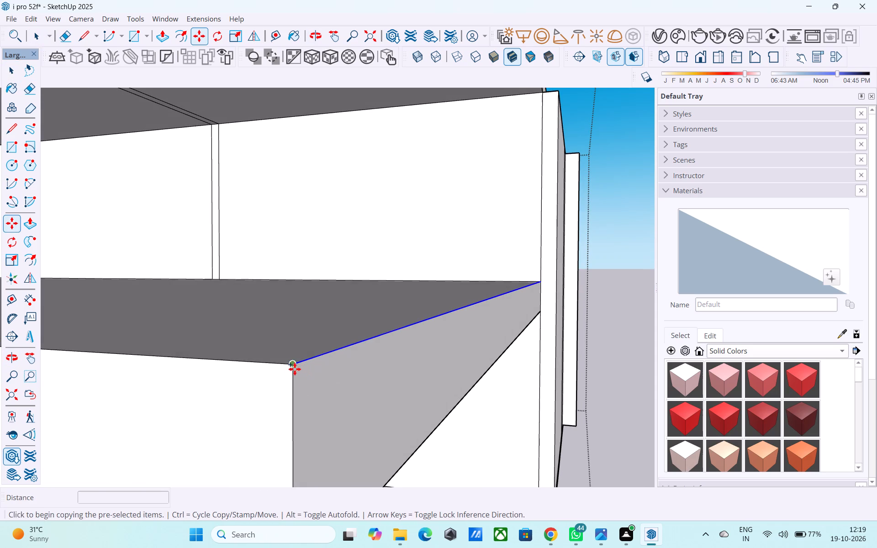
click(293, 366)
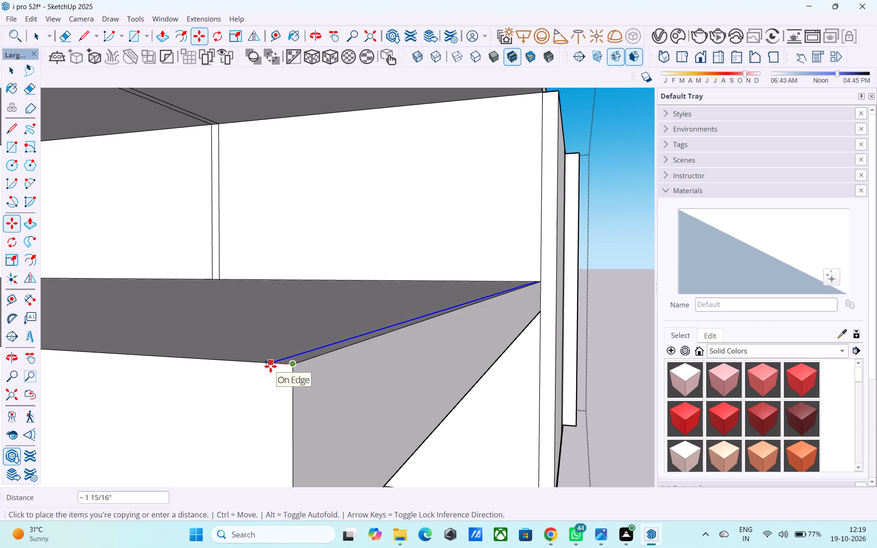
key(6)
key(shift+quotedbl)
key(Return)
Raise the narrow strip along the lower roof's front edge by 6" as a low parapet.
key(space)
click(277, 354)
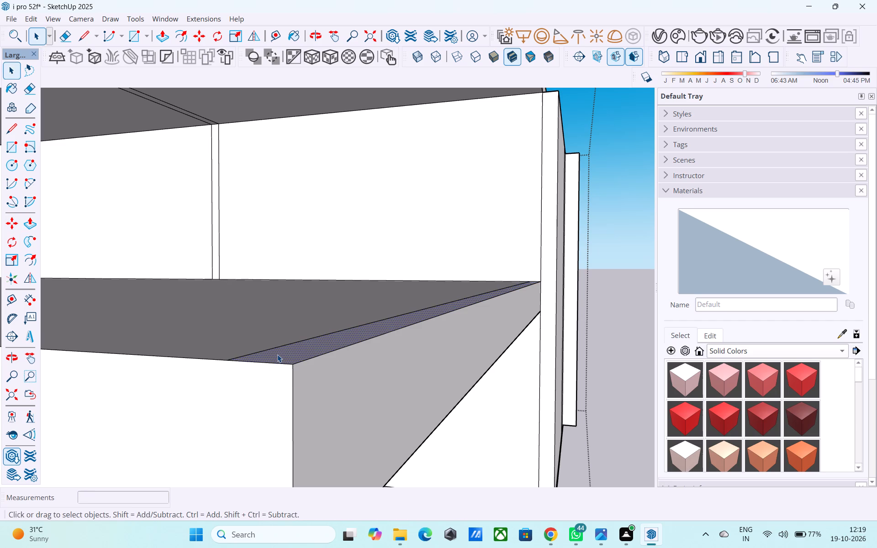
key(p)
click(277, 354)
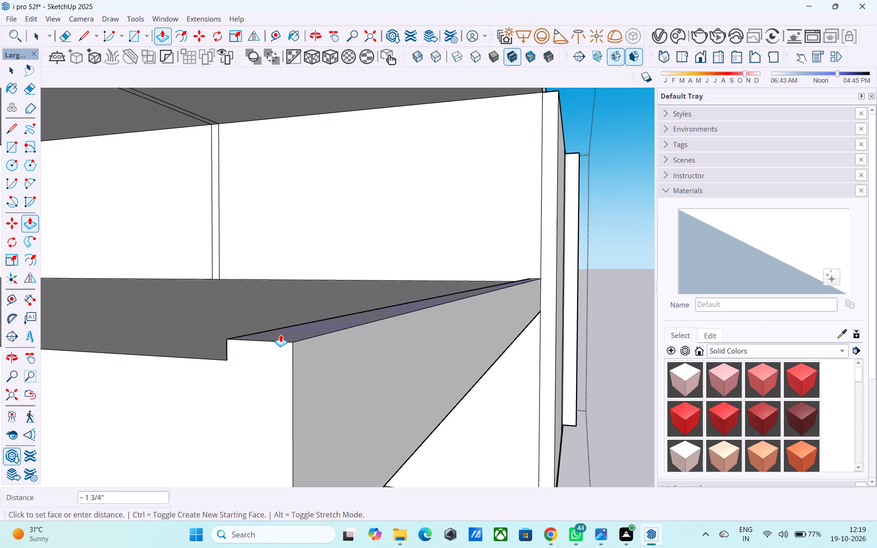
text(1')
key(Return)
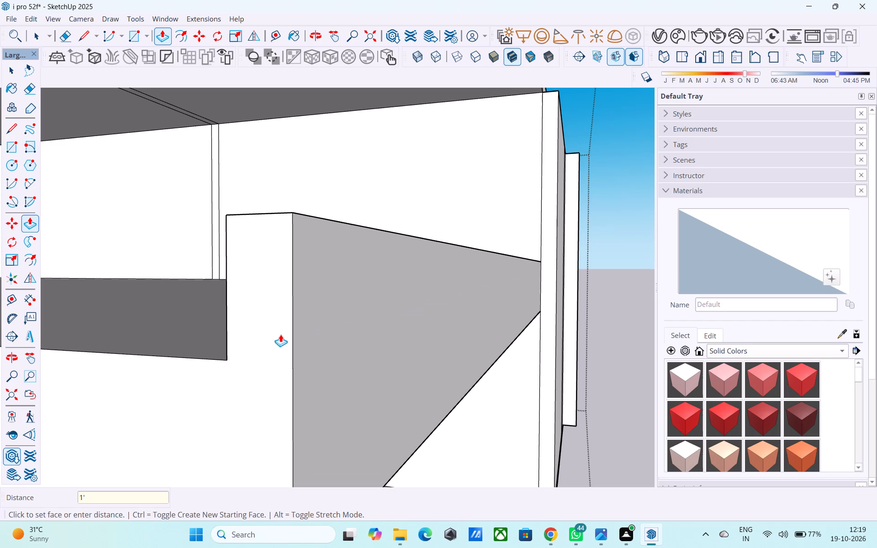
text(6")
key(Return)
key(space)
Copy the short vertical edge at the front parapet's outer end slightly inward along its inner face.
scroll(299, 281, down, 5)
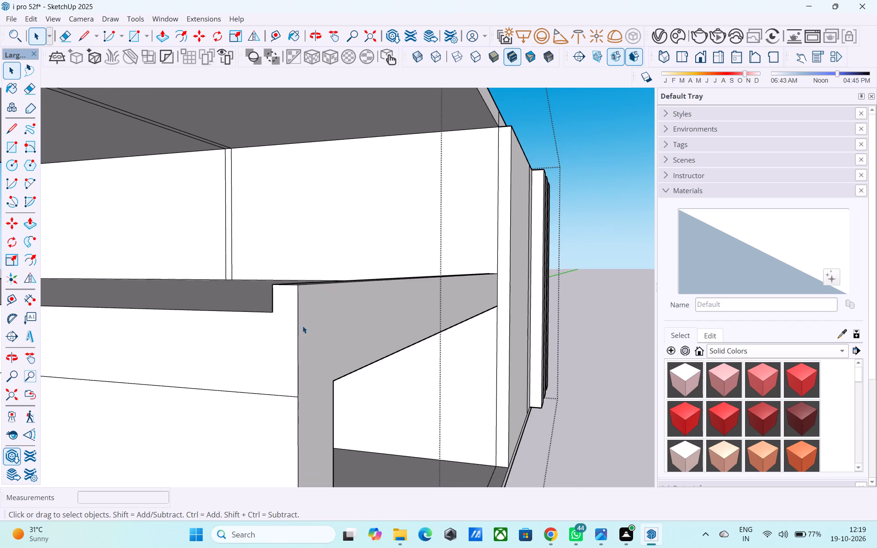
middle_drag(295, 326, 531, 348)
scroll(395, 321, down, 5)
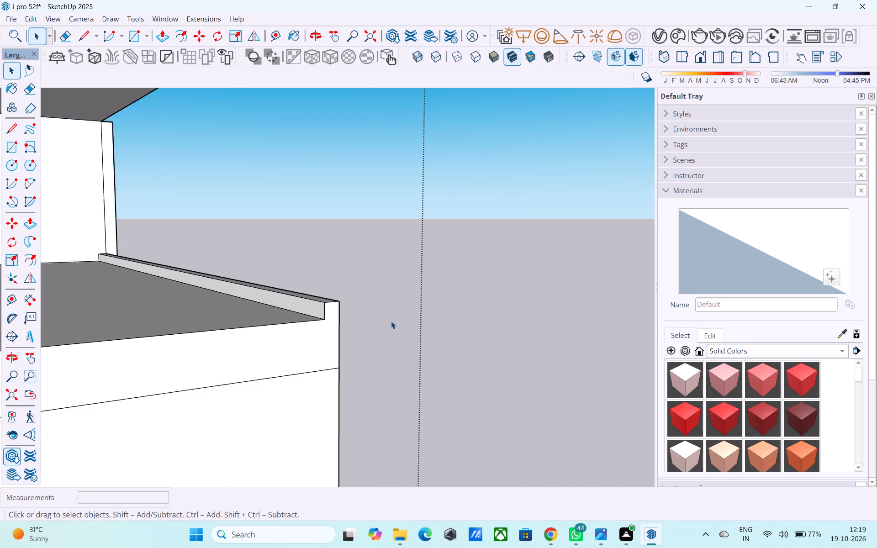
scroll(391, 323, down, 3)
middle_drag(391, 323, 195, 348)
scroll(526, 263, down, 5)
middle_drag(389, 306, 251, 313)
middle_drag(251, 314, 357, 312)
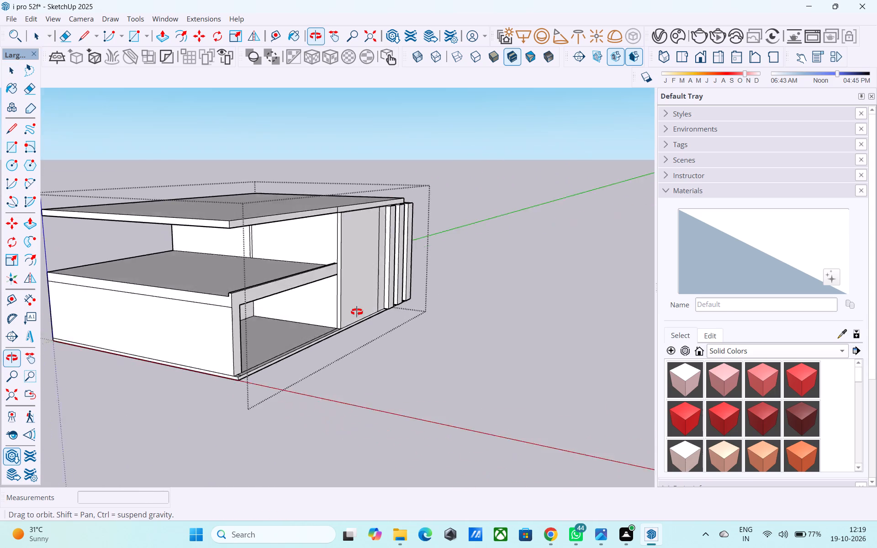
middle_drag(357, 312, 634, 350)
scroll(586, 323, up, 19)
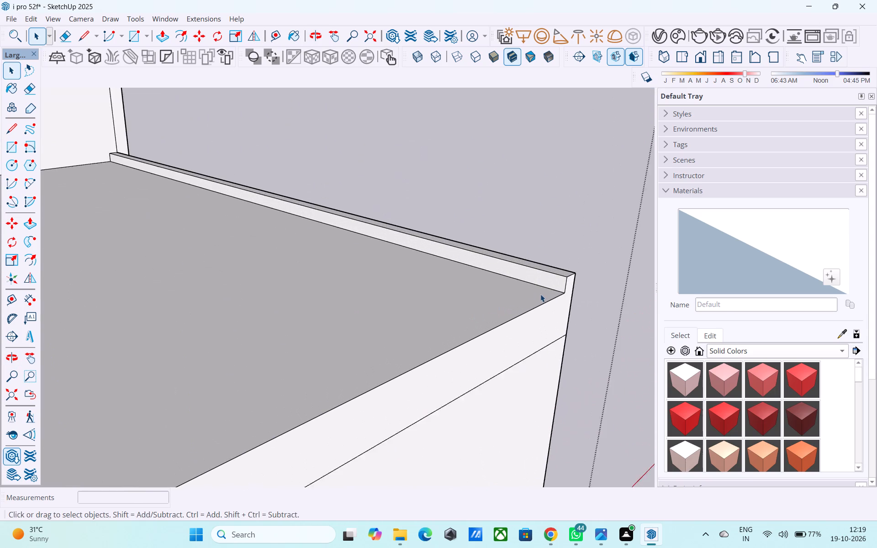
click(567, 284)
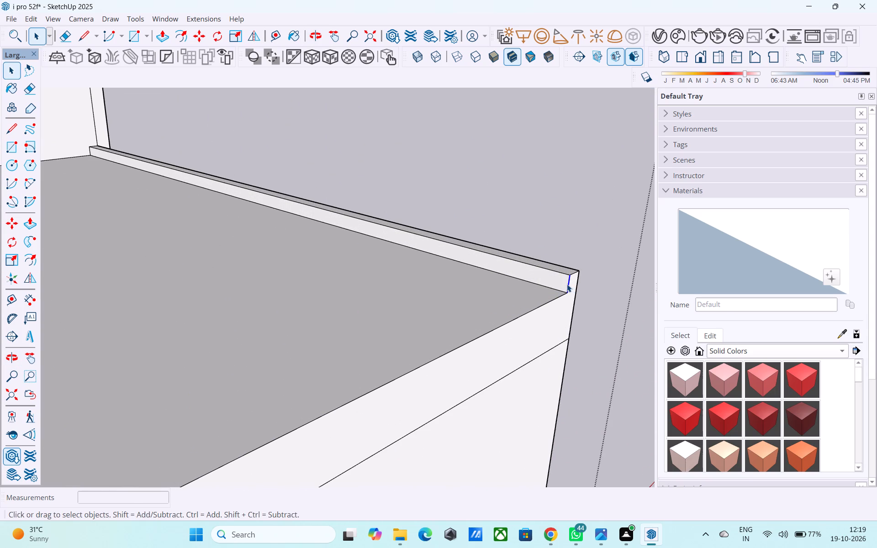
key(m)
click(568, 272)
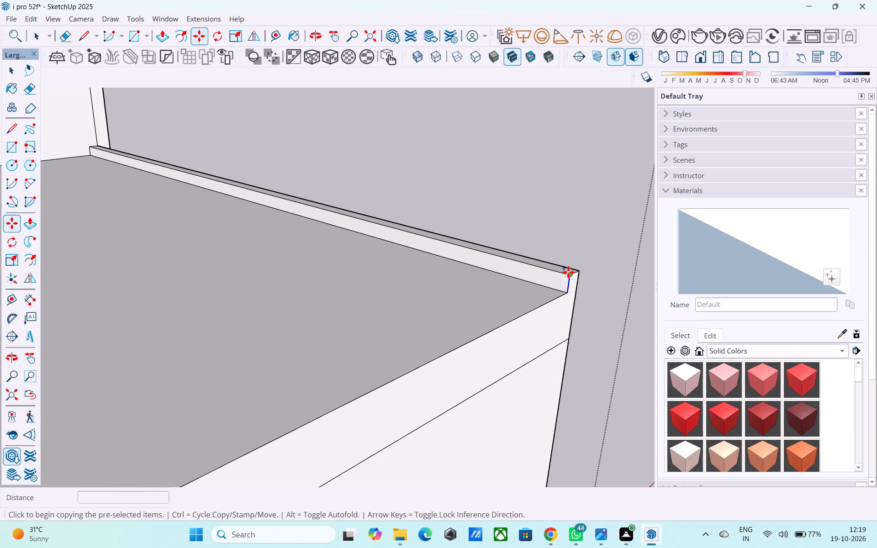
click(555, 269)
Extrude the small face at the front parapet's outer end 38' 9" along the lower roof's outer side edge.
key(space)
click(560, 284)
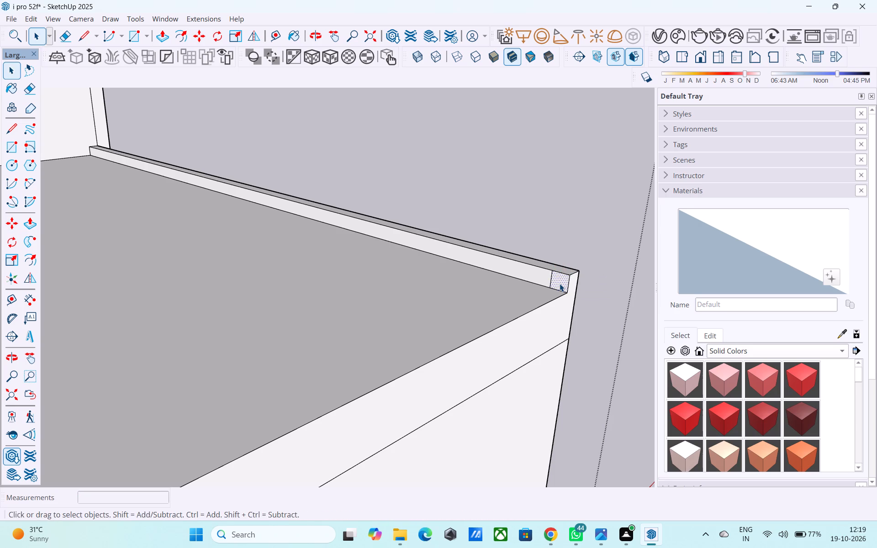
key(p)
click(560, 284)
scroll(525, 304, down, 15)
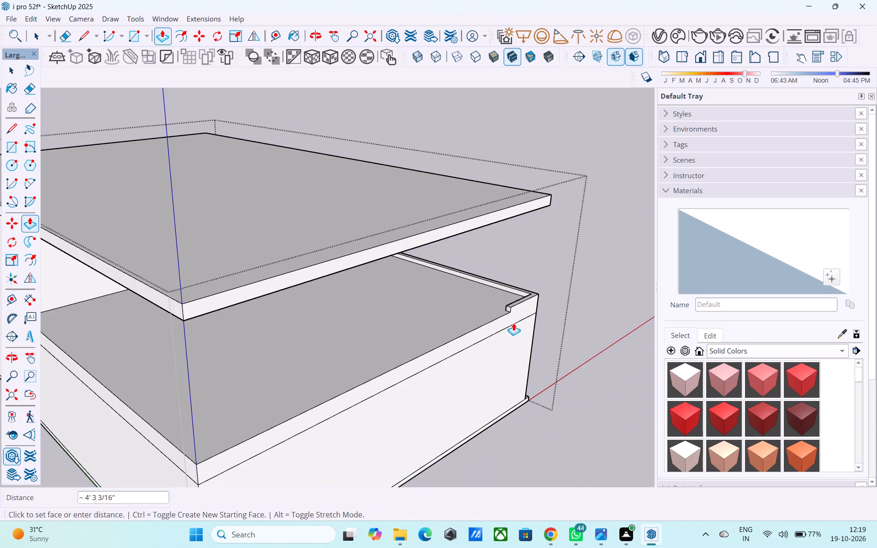
scroll(468, 359, down, 1)
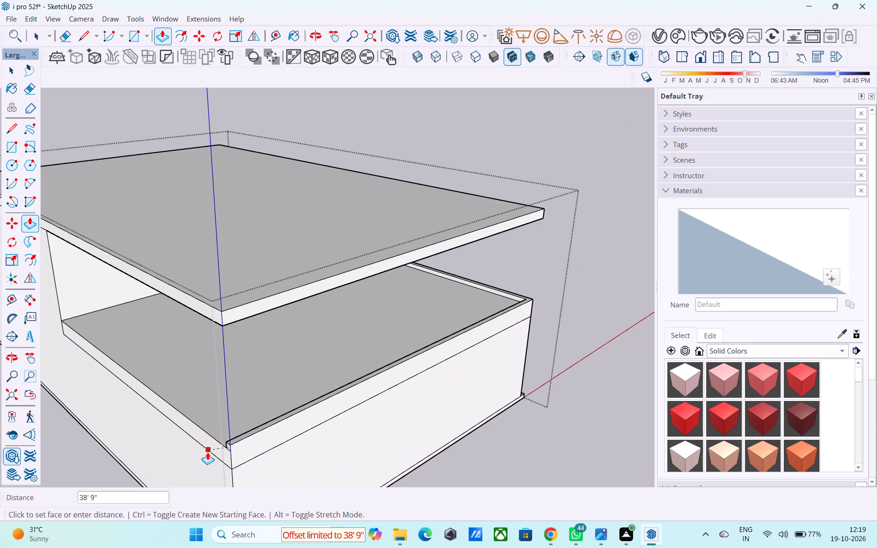
click(207, 452)
Examine the low parapet and the building's front from several angles.
middle_drag(473, 354, 16, 412)
middle_drag(198, 363, 239, 296)
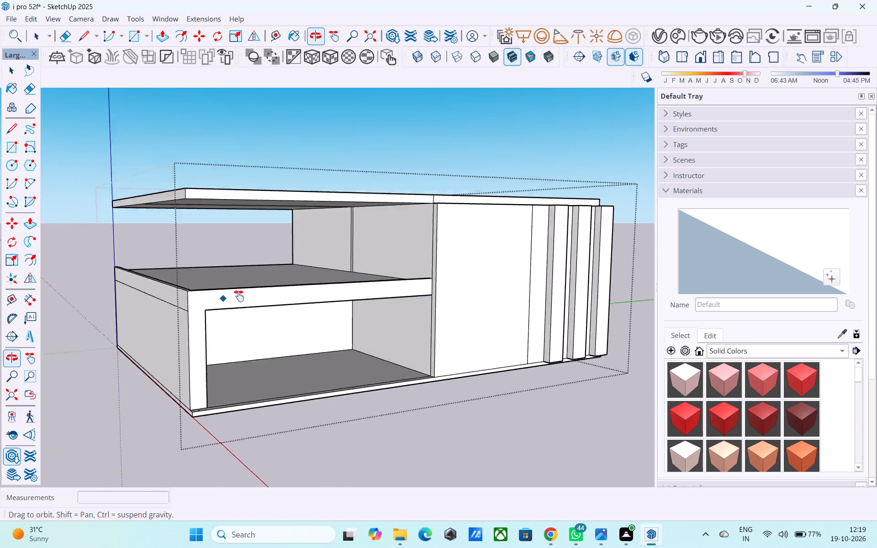
middle_drag(239, 296, 113, 337)
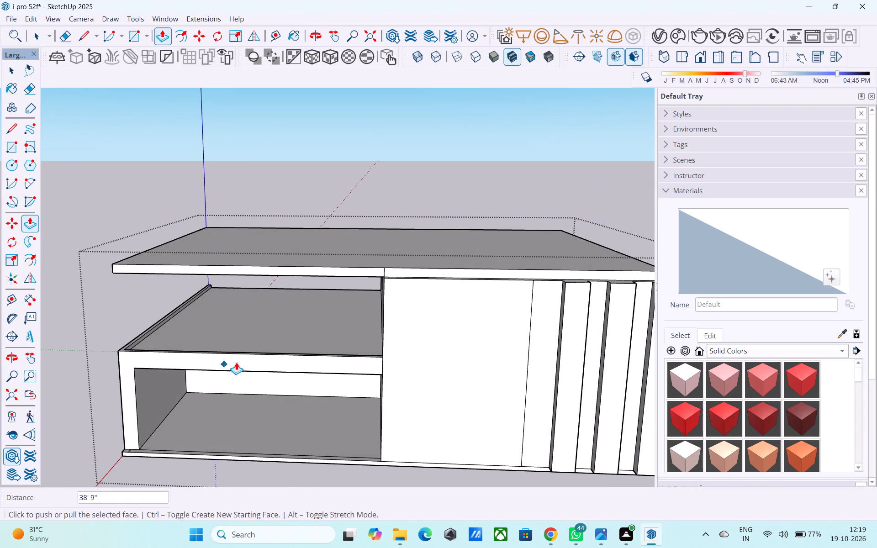
shift+middle_drag(237, 361, 275, 350)
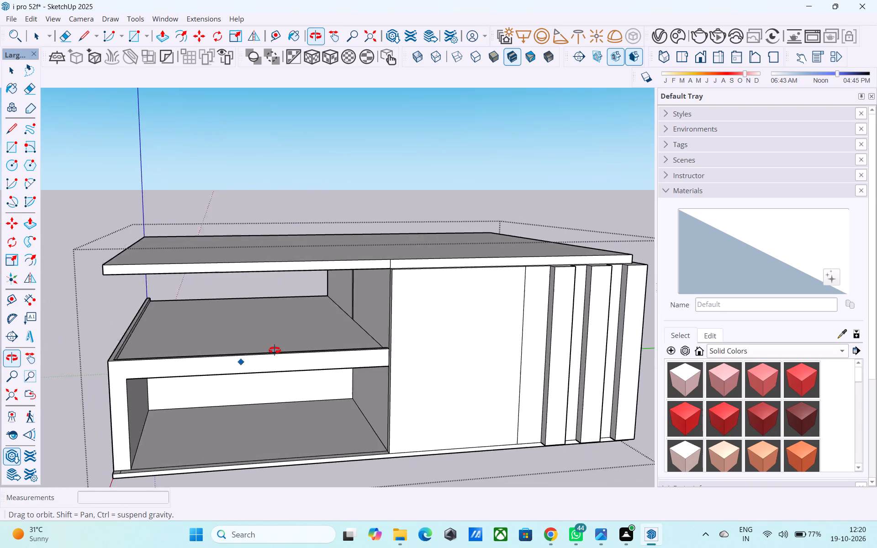
shift+middle_drag(275, 350, 275, 350)
key(space)
scroll(407, 230, up, 3)
scroll(414, 235, down, 5)
middle_drag(413, 254, 411, 254)
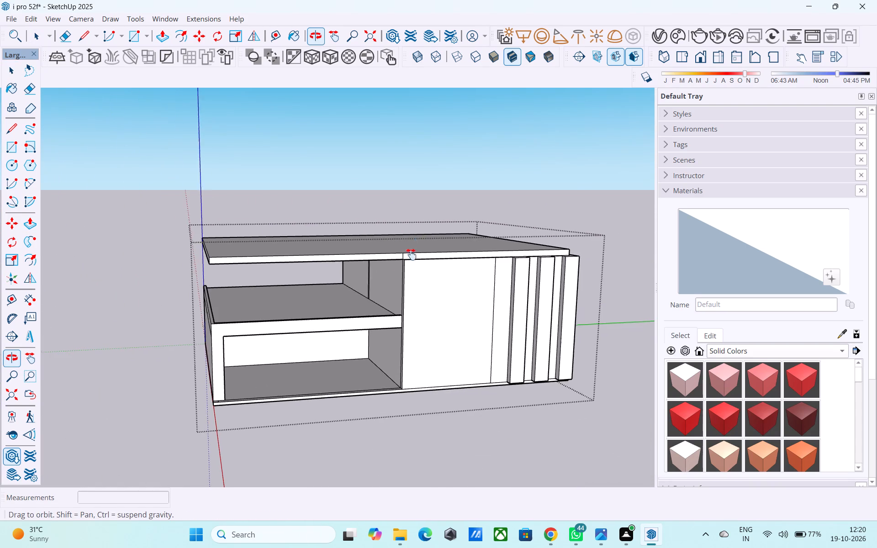
middle_drag(411, 254, 406, 271)
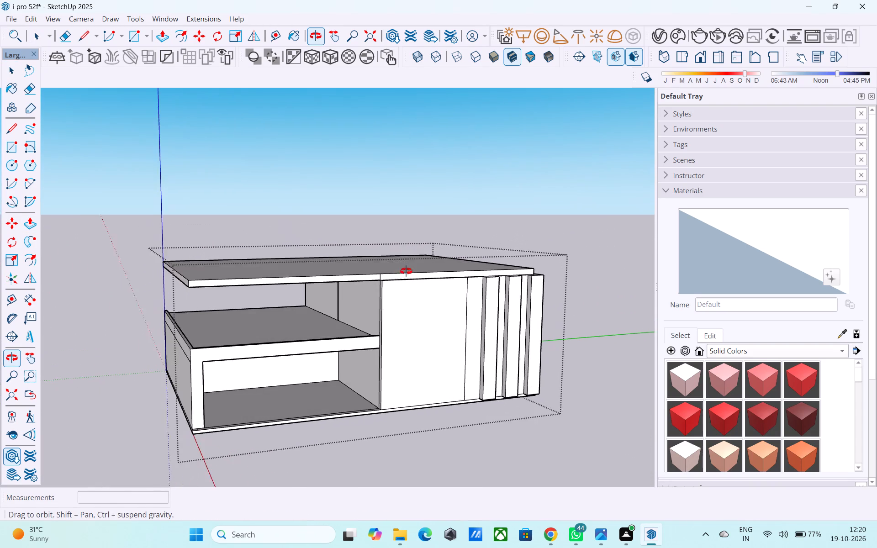
middle_drag(406, 271, 374, 279)
shift+middle_drag(341, 293, 379, 296)
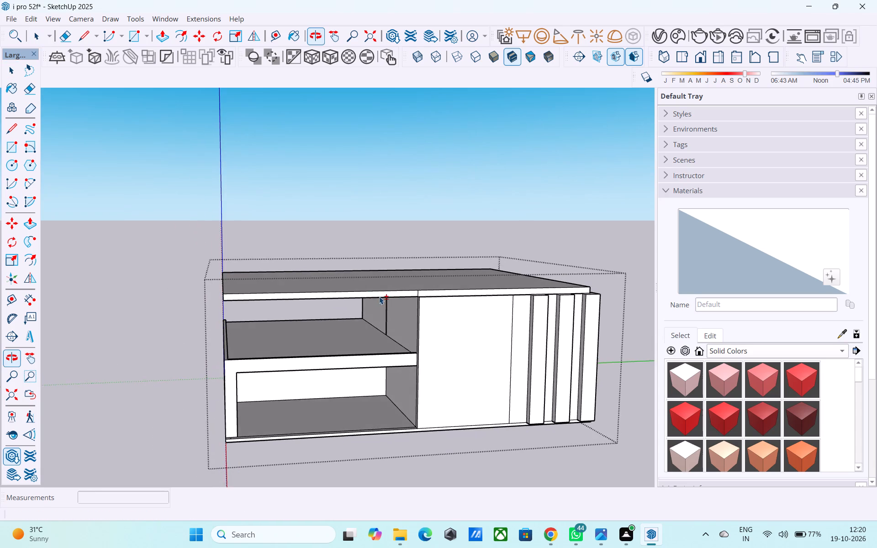
Draw two 1' vertical lines across the front edge face of the top slab's overhang, between its middle and the tall block.
scroll(334, 302, up, 5)
key(l)
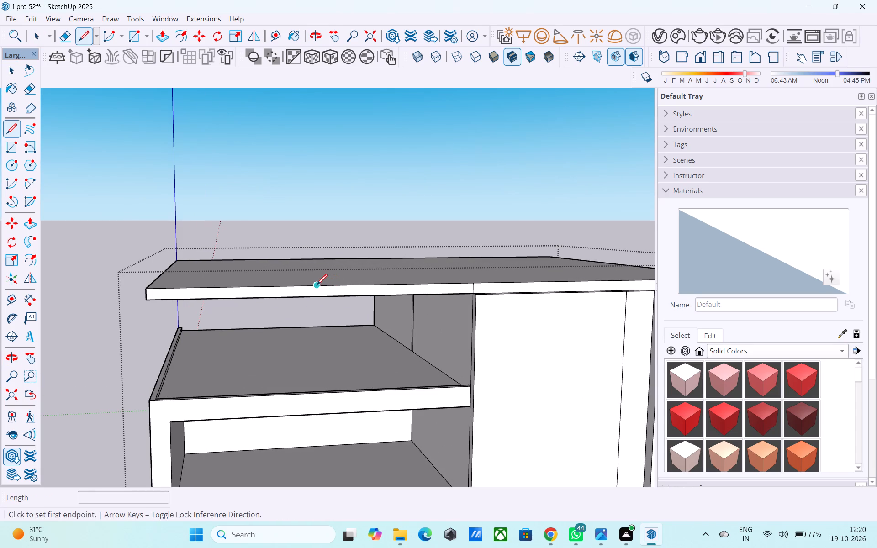
click(316, 286)
click(315, 298)
click(401, 286)
click(398, 294)
Draw a 1' vertical line across the slab's front edge face, midway between the two lines on the overhang.
middle_drag(368, 298, 355, 298)
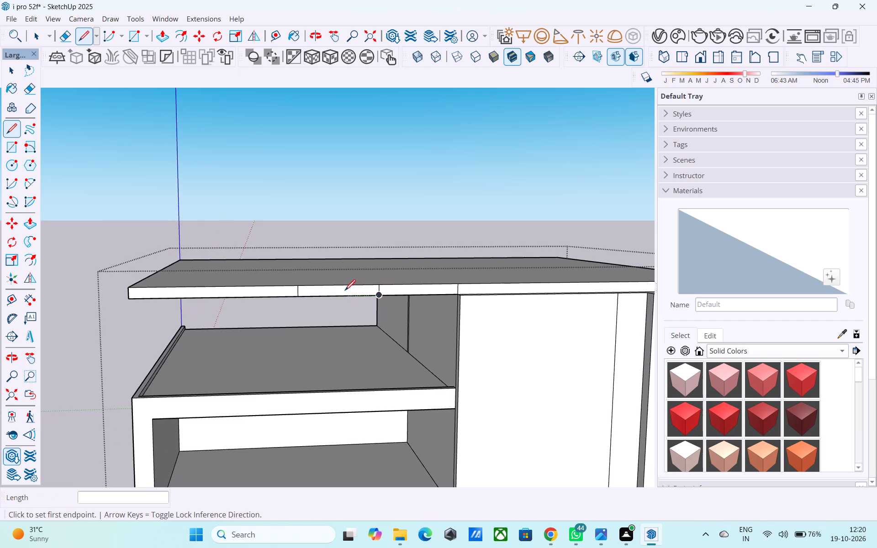
click(335, 286)
click(337, 295)
Erase the two vertical lines on either side of the middle line on the top slab's front edge face.
key(e)
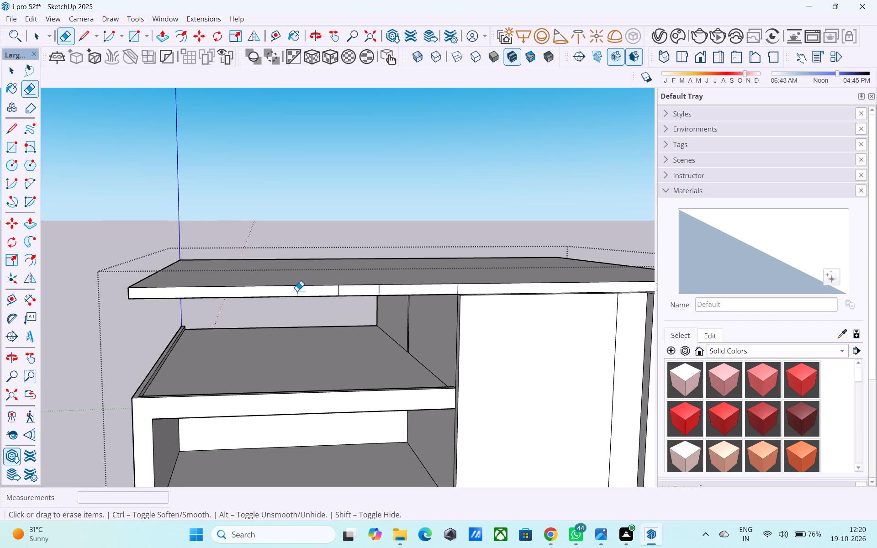
click(296, 290)
drag(293, 291, 289, 290)
drag(303, 292, 288, 291)
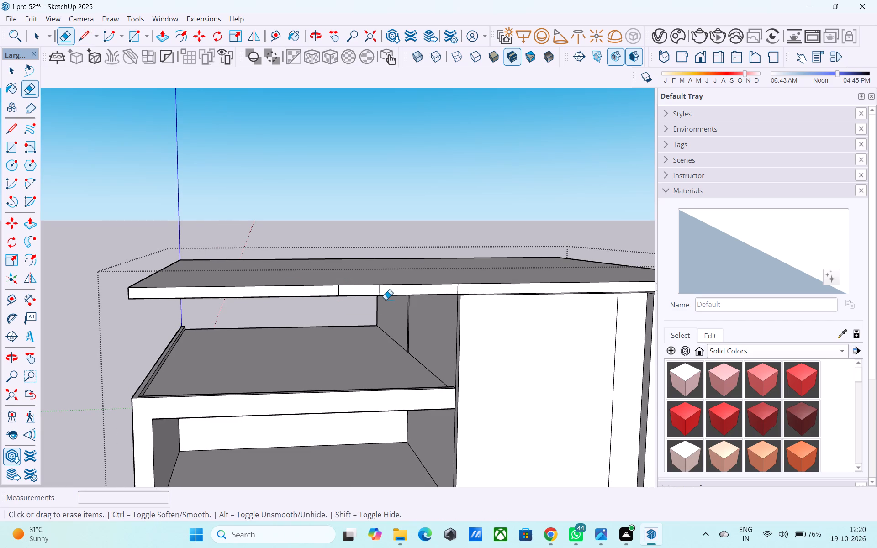
drag(381, 290, 370, 289)
Draw a 12' line along the tall block's front base, from the thin vertical line's foot toward the open bays.
middle_drag(358, 310, 256, 323)
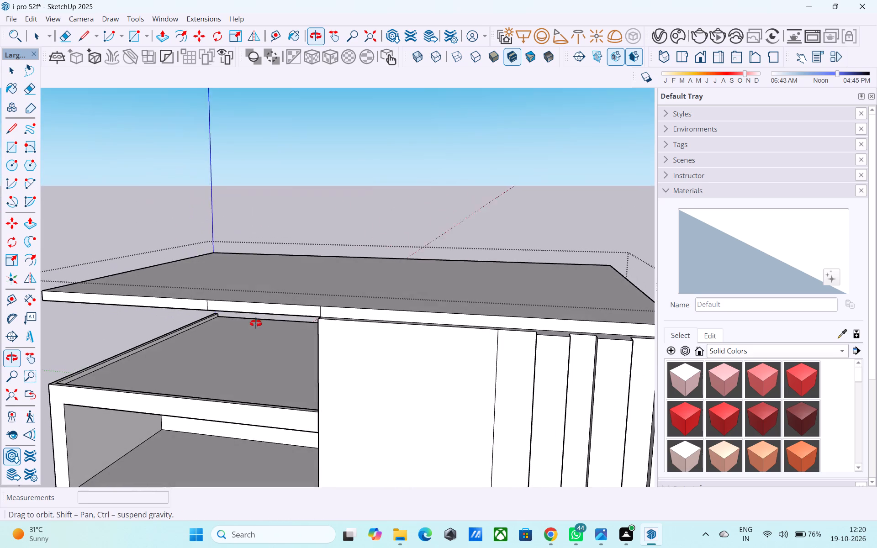
middle_drag(256, 323, 254, 320)
click(86, 35)
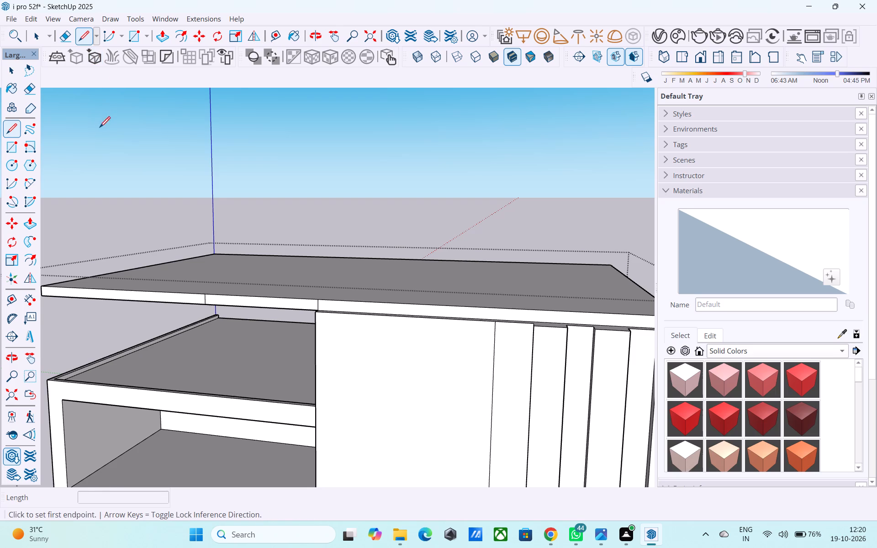
scroll(108, 150, up, 1)
scroll(125, 167, down, 5)
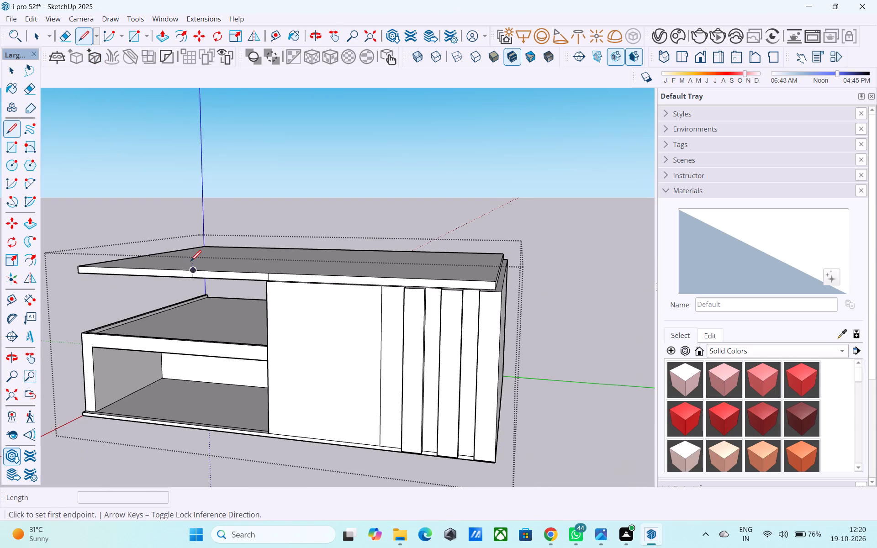
middle_drag(216, 270, 222, 267)
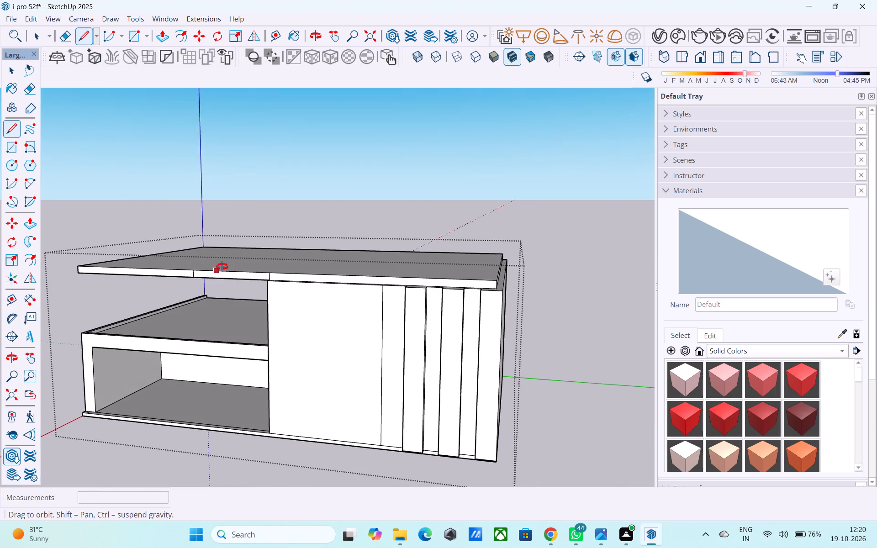
middle_drag(222, 267, 301, 298)
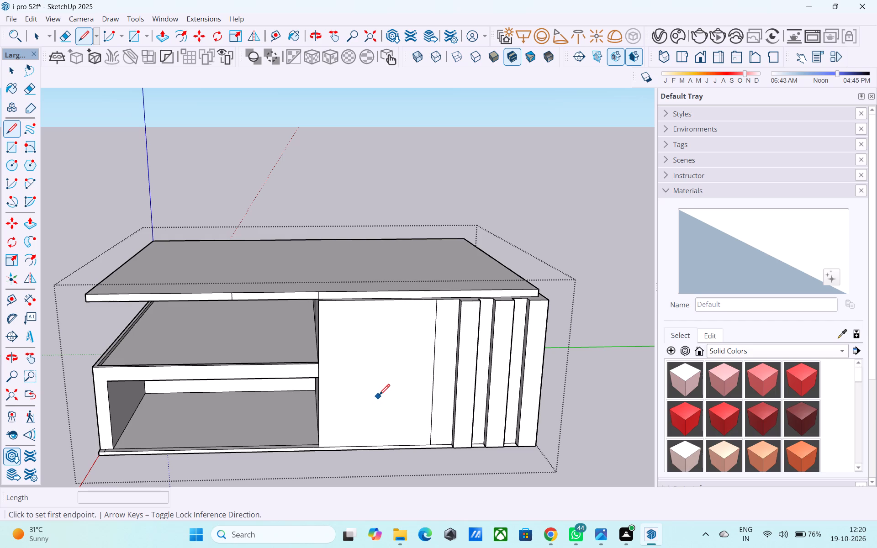
middle_drag(379, 397, 368, 374)
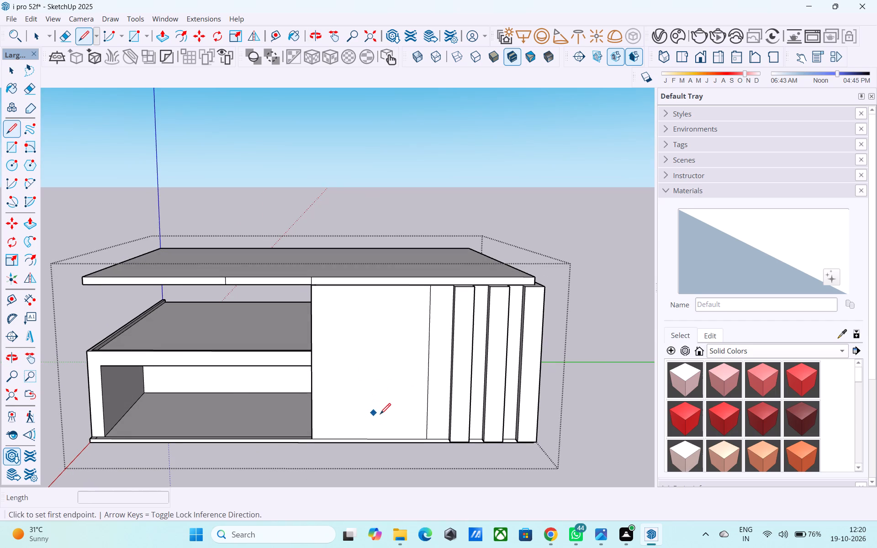
click(429, 441)
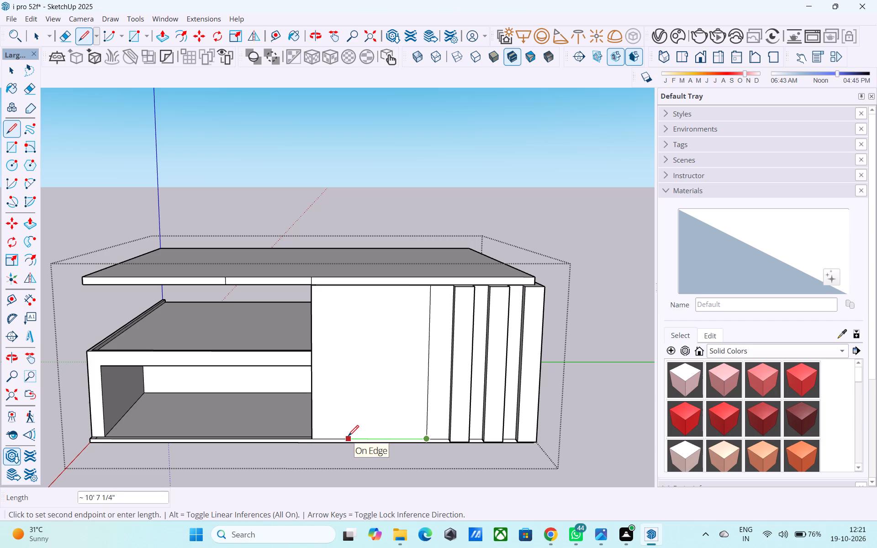
text(12')
key(Return)
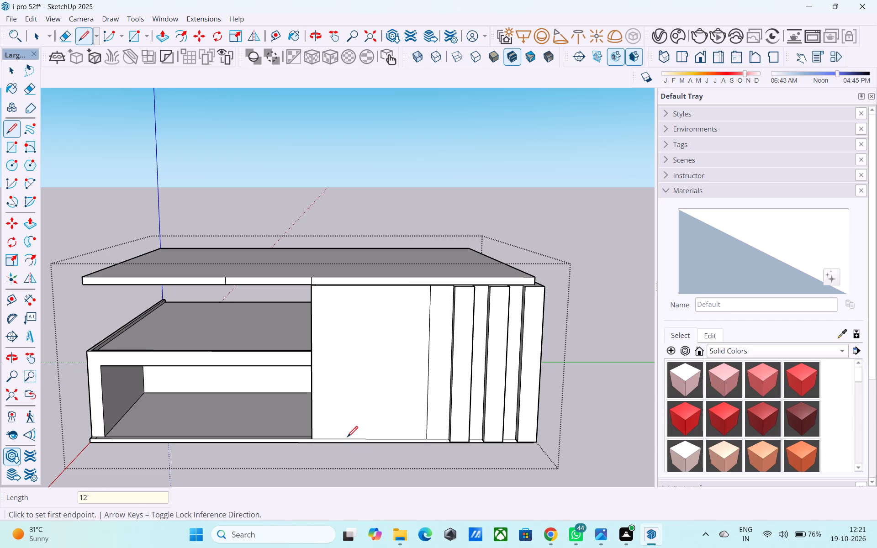
Measure the base edge from the tall block's open-side corner to the thin vertical line, and recheck the 12' segment.
click(316, 437)
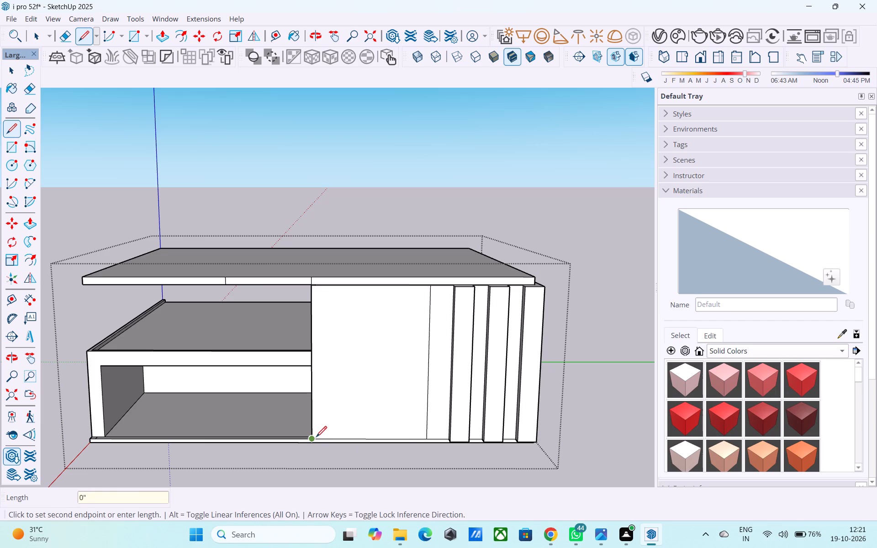
key(l)
click(428, 440)
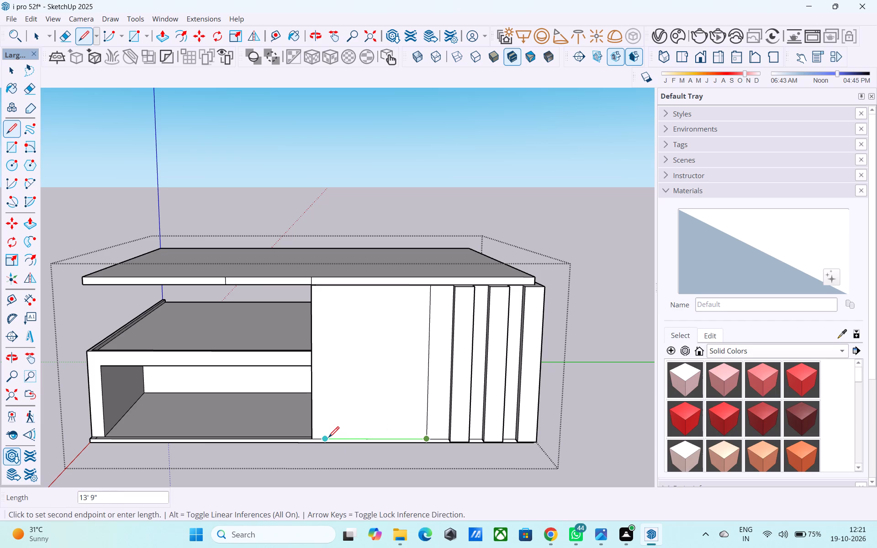
scroll(328, 438, up, 5)
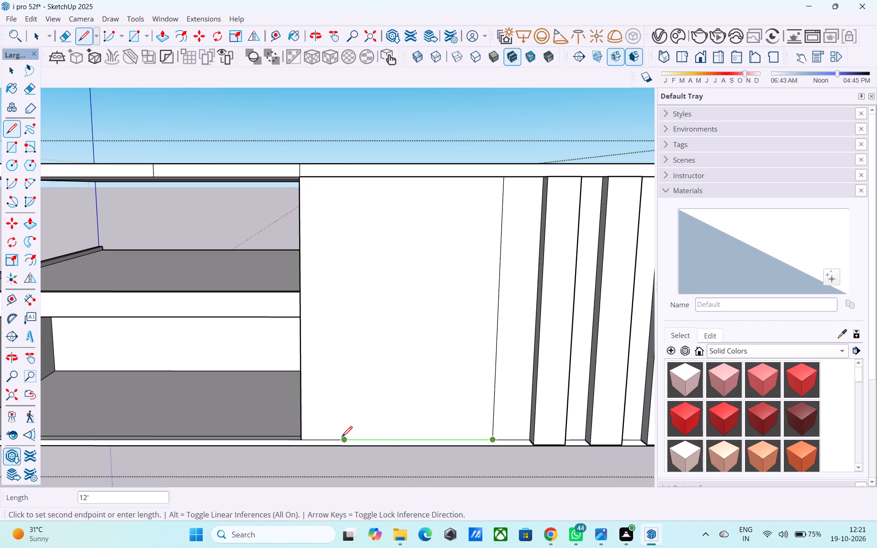
click(342, 438)
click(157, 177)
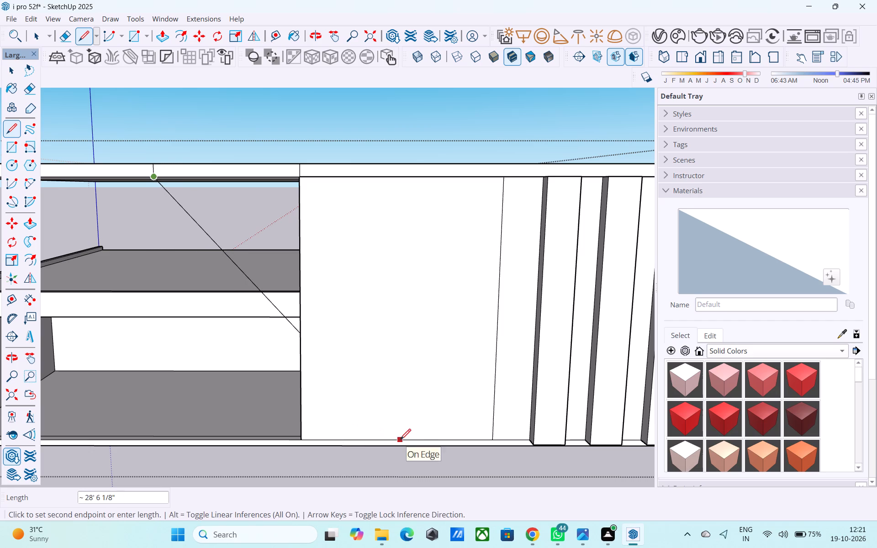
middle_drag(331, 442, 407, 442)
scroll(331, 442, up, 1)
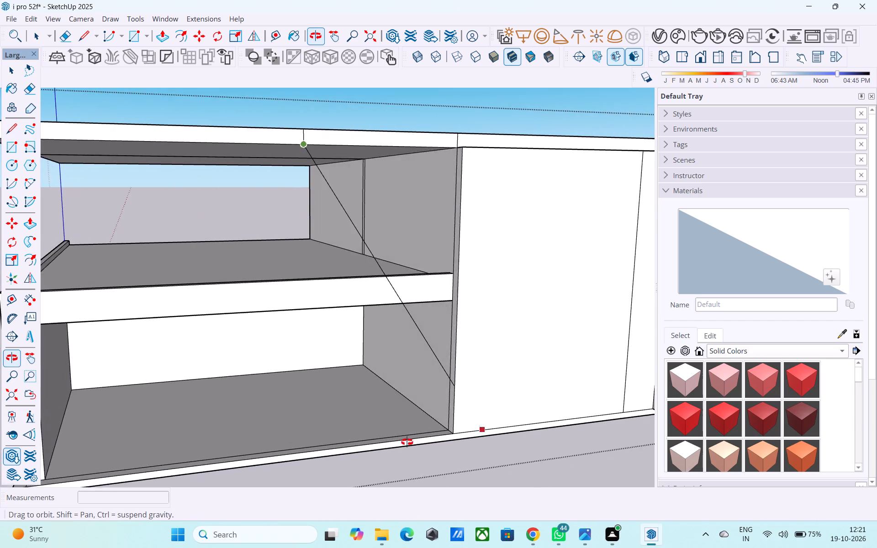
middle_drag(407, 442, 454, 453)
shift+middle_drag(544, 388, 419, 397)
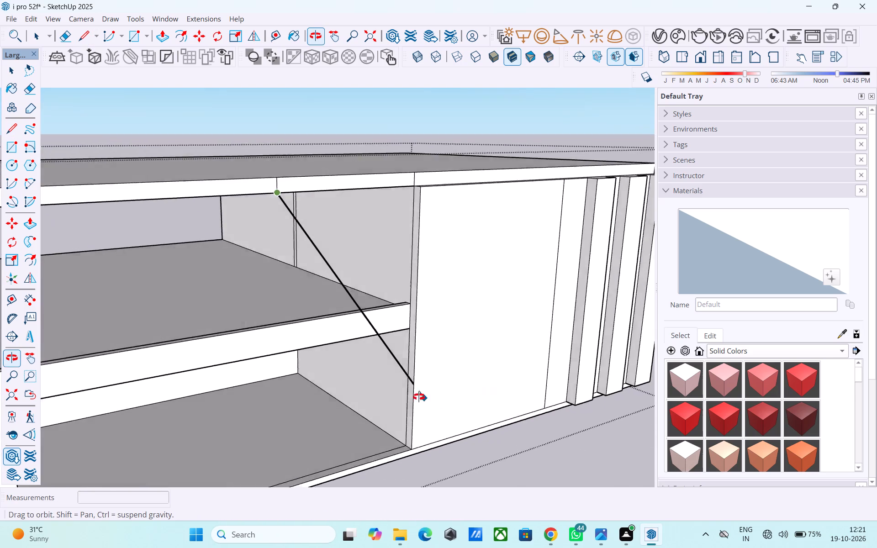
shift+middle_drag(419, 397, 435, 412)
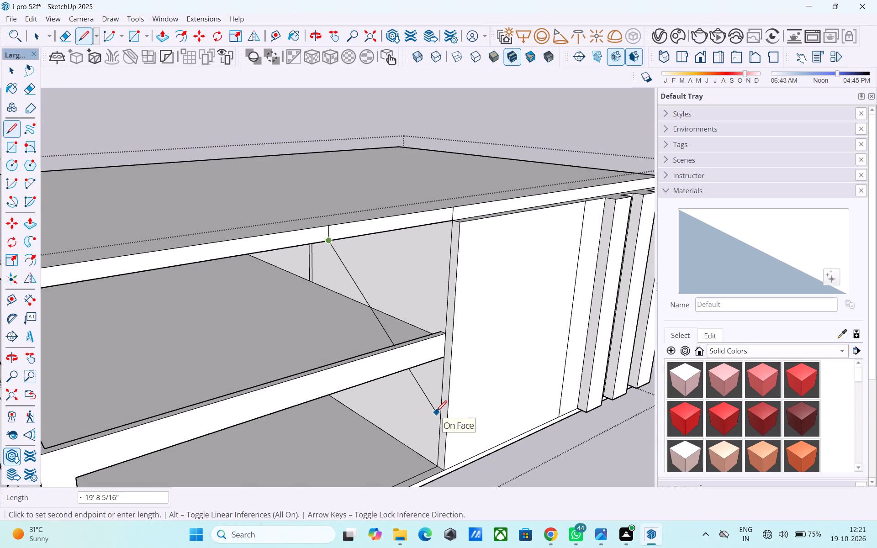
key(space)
Pull the outer overhang segment of the top slab's front edge face flush with the tall block's front face.
click(232, 249)
key(p)
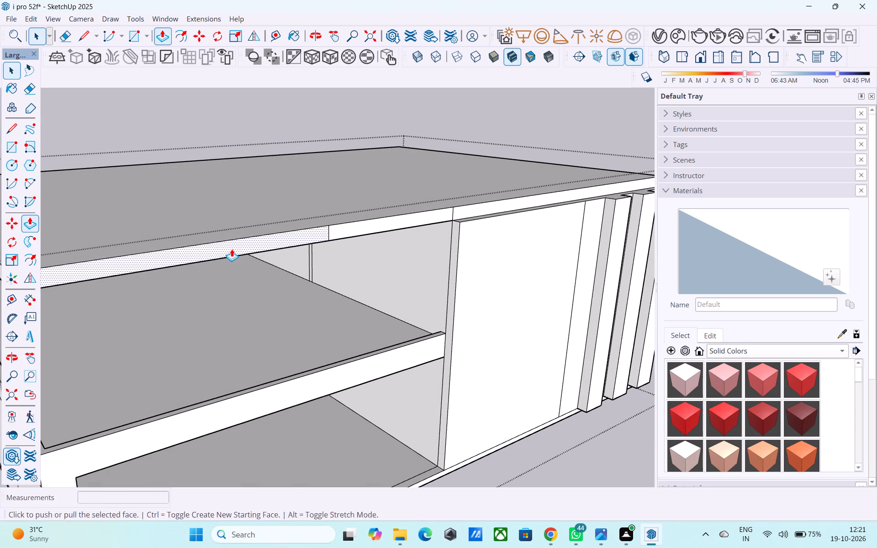
click(232, 248)
click(294, 242)
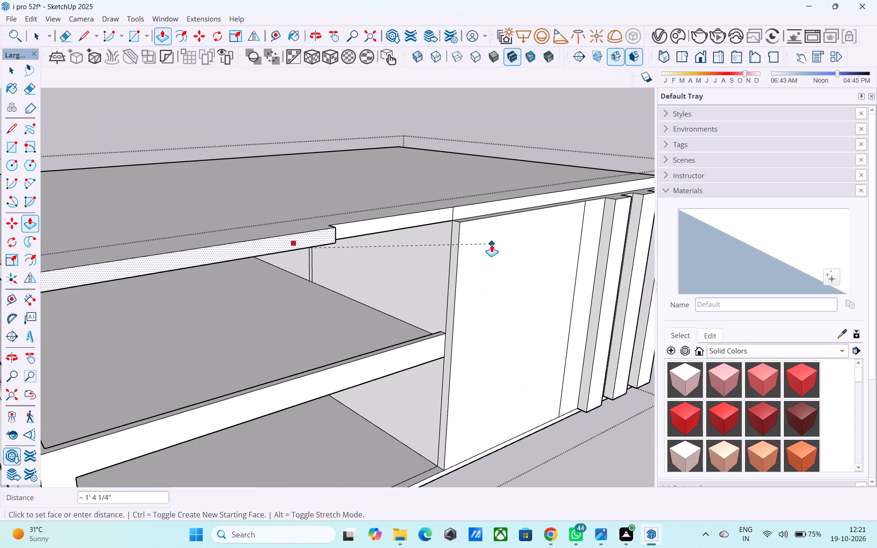
click(491, 244)
key(space)
Pull the slab's middle and tall-block front edge segments out 9" so the whole edge is flush with the block's front.
middle_drag(481, 248, 329, 254)
click(269, 231)
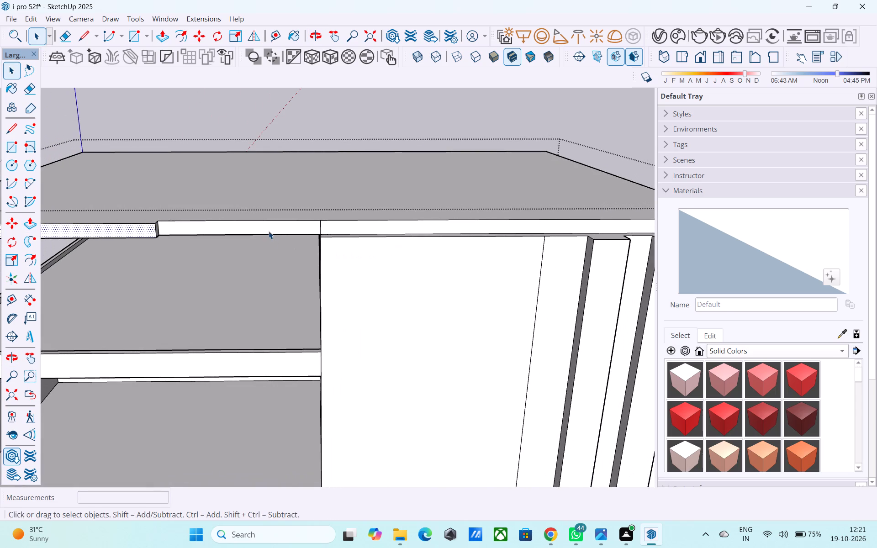
key(p)
click(269, 232)
click(346, 265)
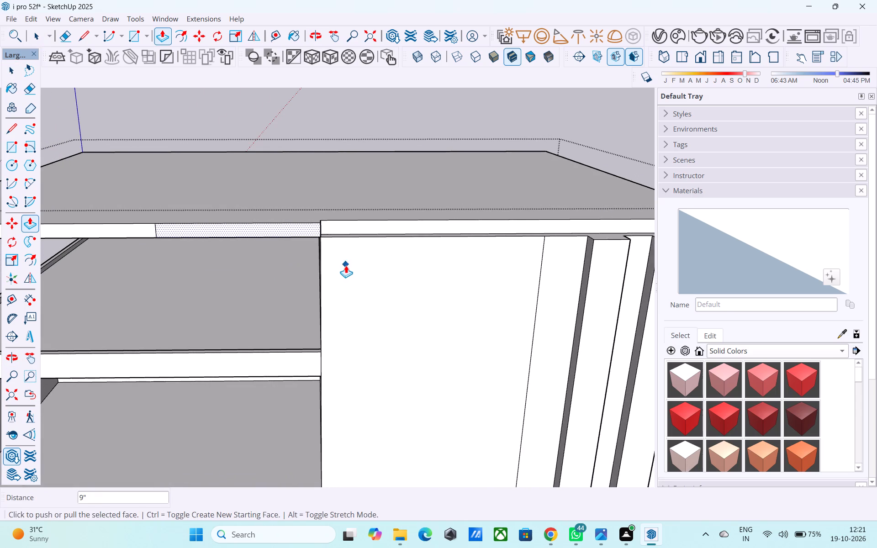
key(space)
click(355, 227)
key(p)
double_click(357, 227)
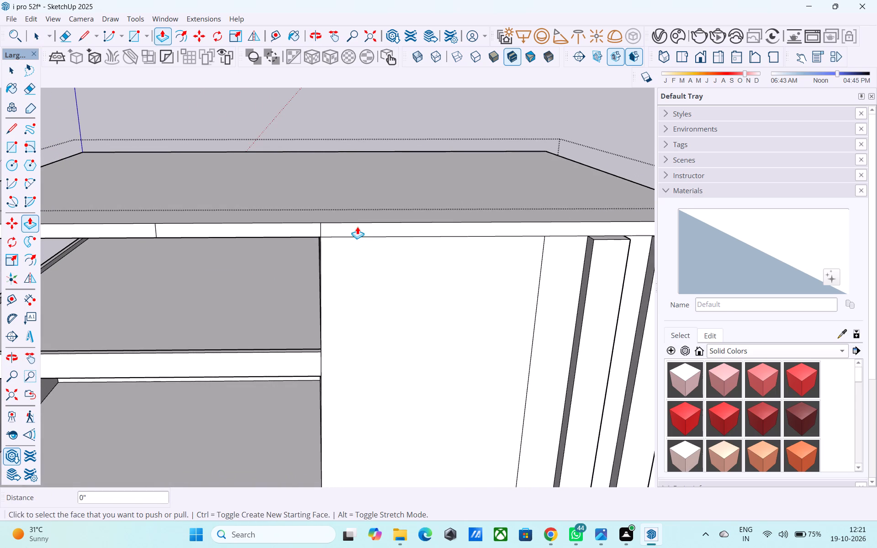
key(space)
Draw a diagonal line about 25' 8" long from the slab's middle edge line down to the 12' point on the base.
scroll(357, 232, down, 5)
key(l)
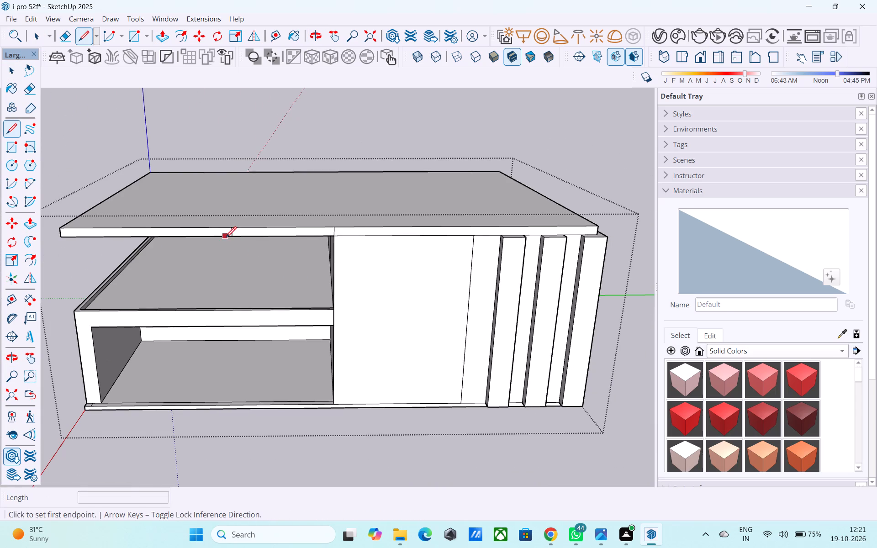
click(232, 238)
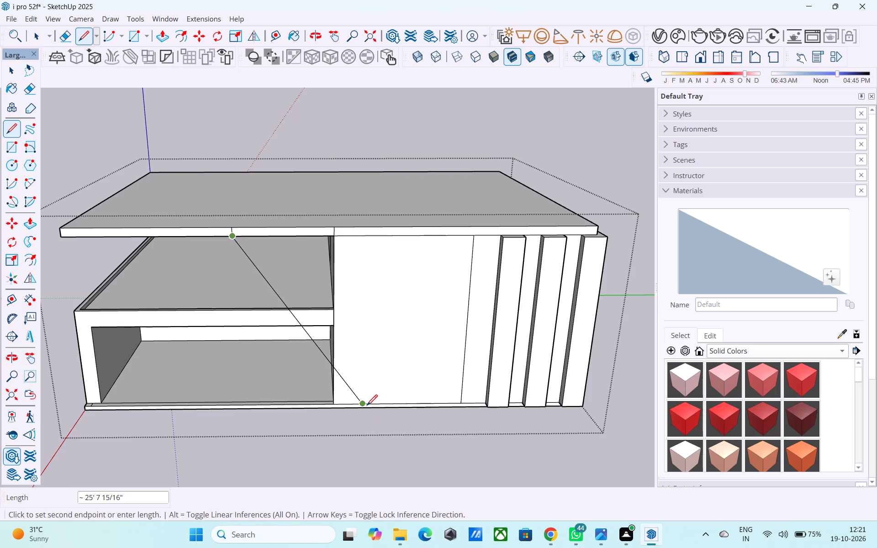
click(367, 406)
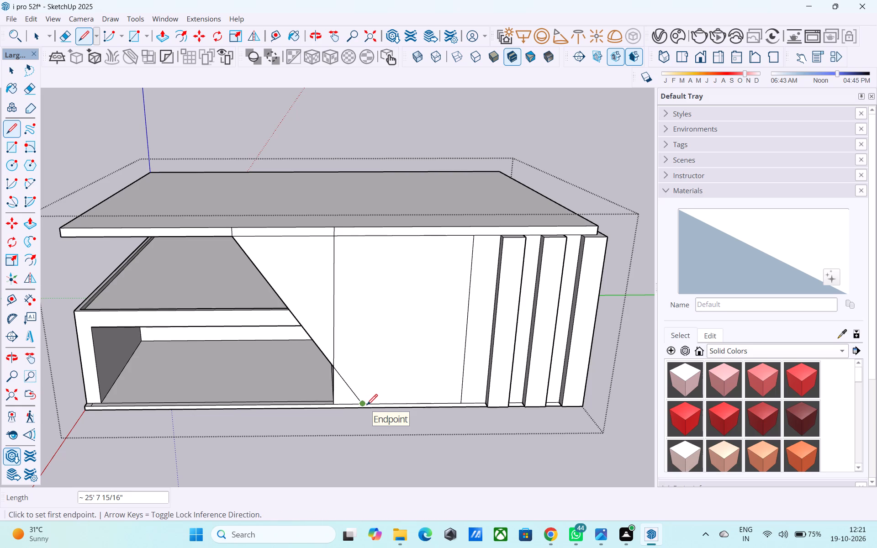
Examine the building's front and its new diagonal face from several angles.
shift+middle_drag(367, 406, 355, 421)
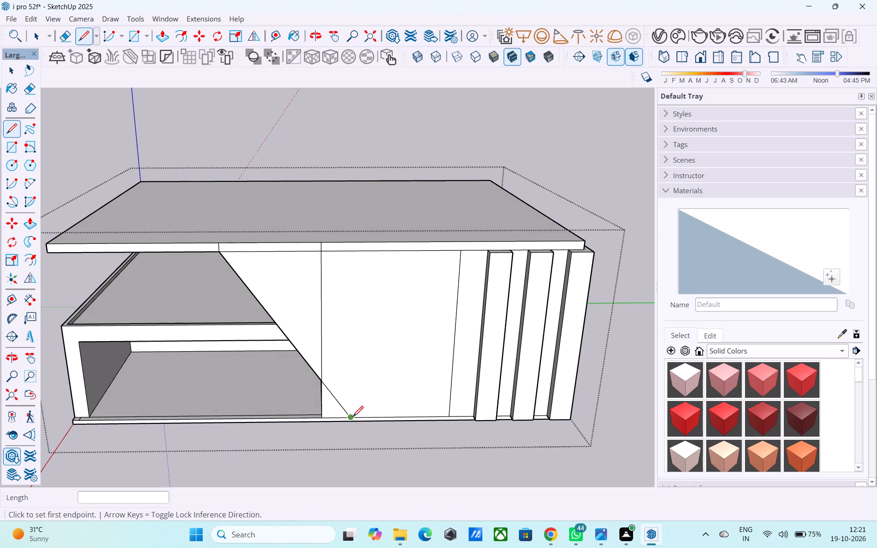
shift+middle_drag(367, 418, 564, 383)
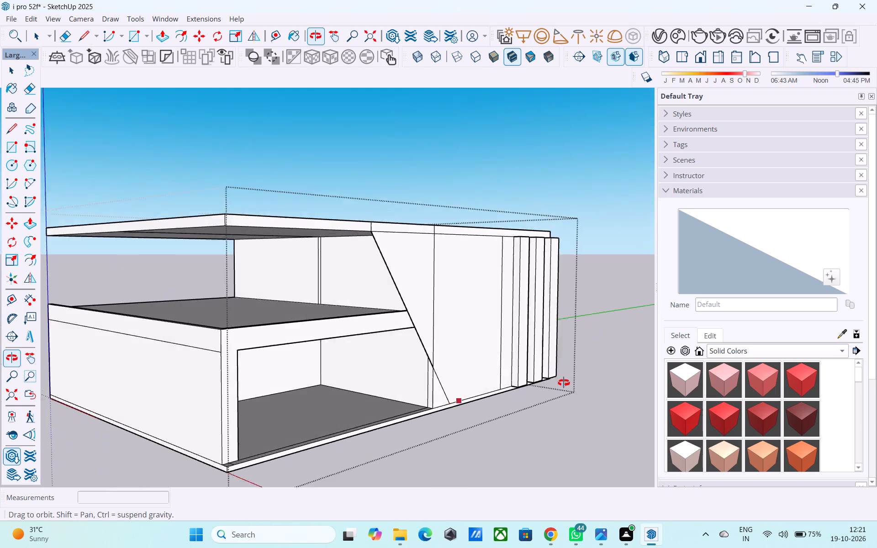
shift+middle_drag(564, 383, 593, 414)
shift+middle_drag(566, 402, 515, 447)
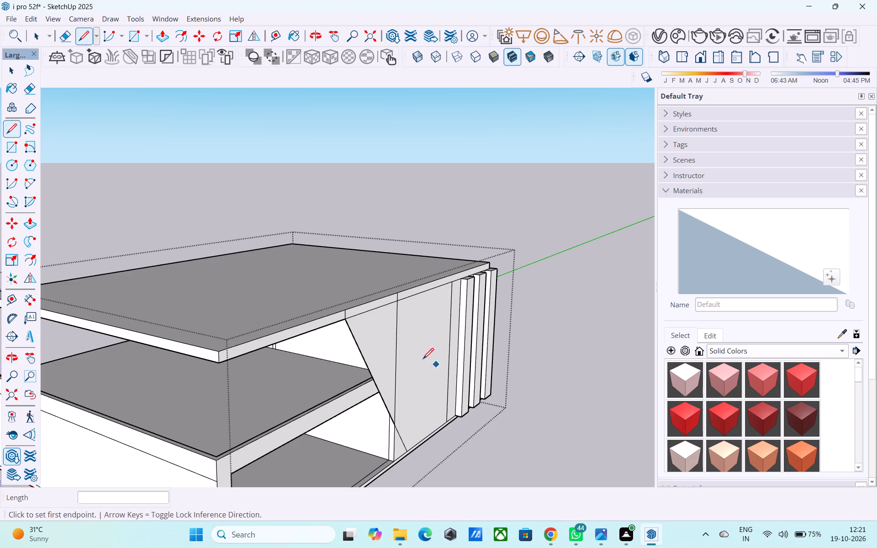
middle_drag(419, 357, 322, 406)
shift+middle_drag(325, 403, 456, 400)
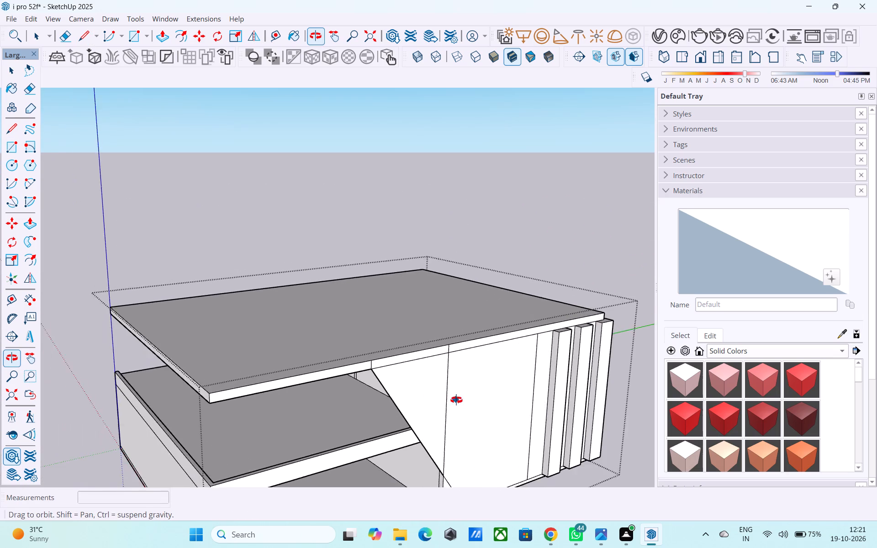
shift+middle_drag(456, 400, 269, 368)
scroll(451, 296, down, 4)
shift+middle_drag(451, 296, 443, 327)
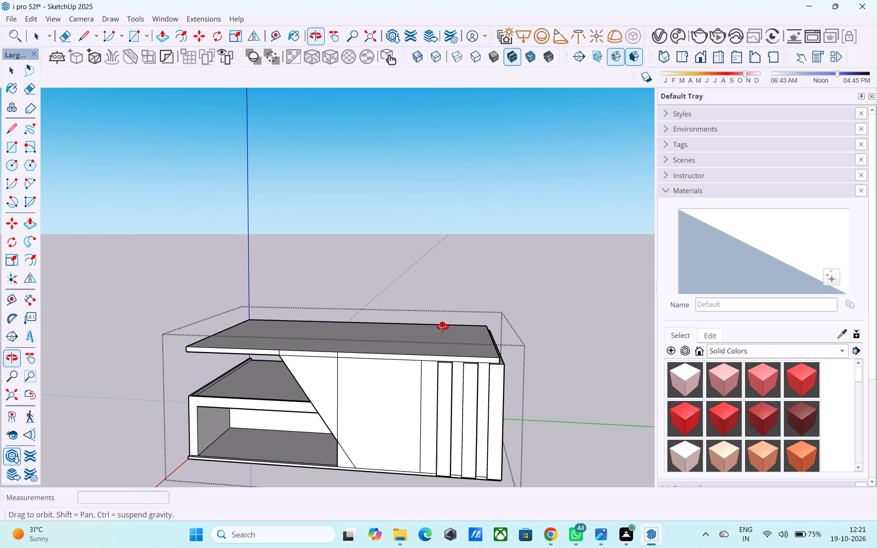
shift+middle_drag(443, 327, 487, 309)
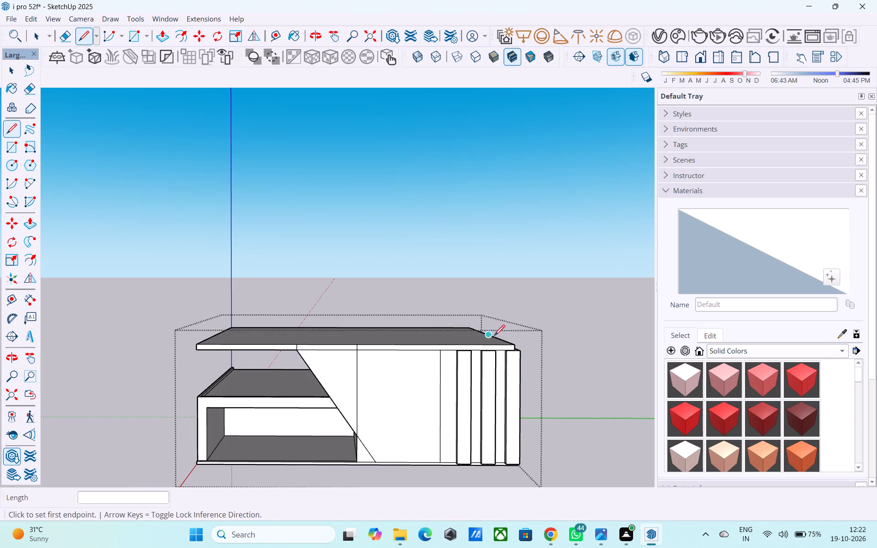
shift+middle_drag(492, 336, 459, 326)
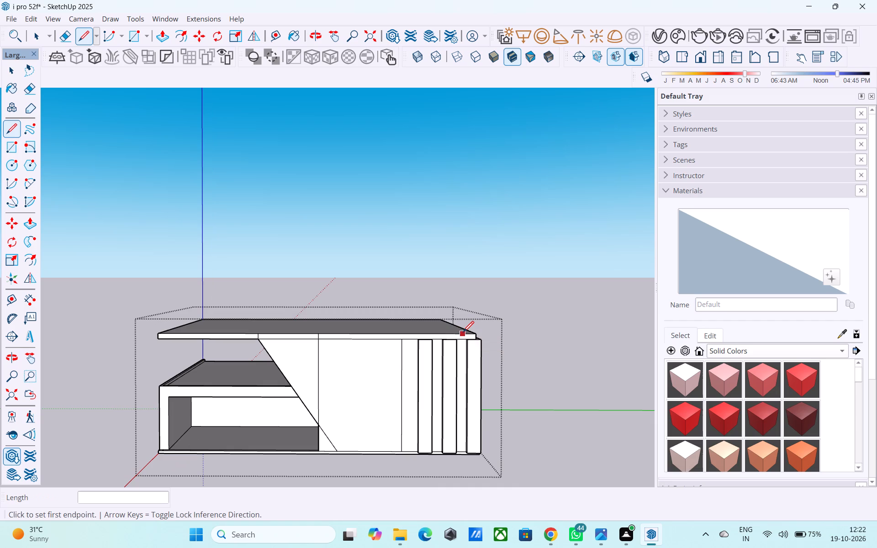
scroll(464, 332, down, 3)
middle_drag(464, 332, 464, 372)
scroll(464, 332, down, 1)
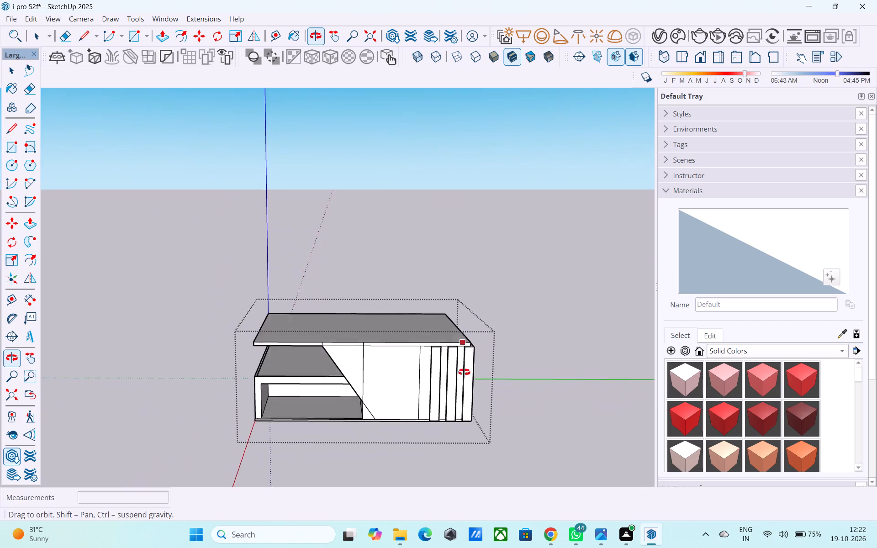
Draw a 40' line across the top slab from the front edge division at the tall block to the back edge.
middle_drag(464, 372, 458, 473)
scroll(314, 323, up, 5)
scroll(385, 385, up, 6)
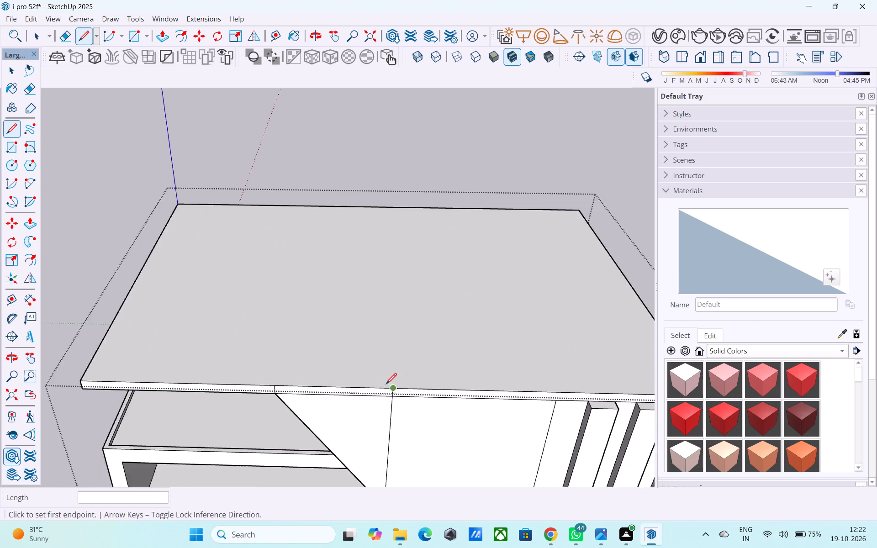
click(395, 387)
scroll(409, 303, down, 1)
middle_drag(409, 302, 386, 349)
click(360, 239)
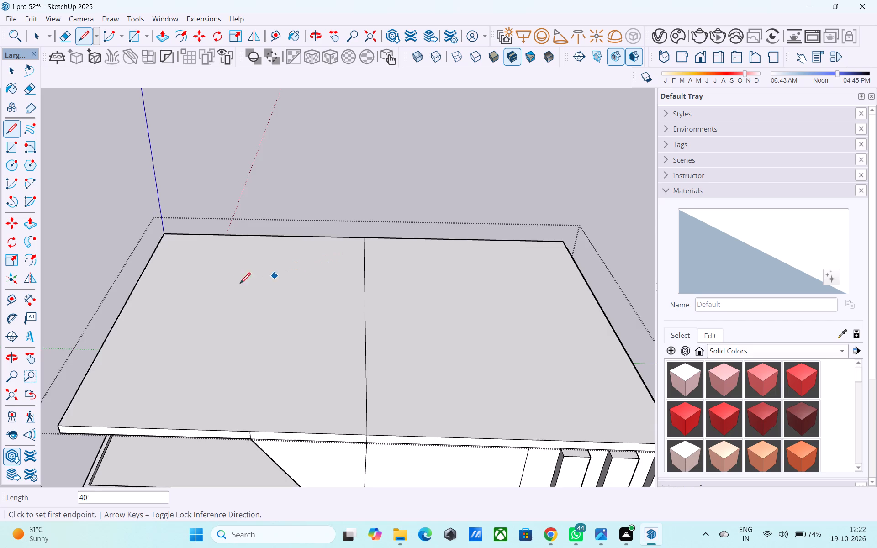
Examine the divided top slab, the front strips and the diagonal front face from several angles.
scroll(226, 289, down, 4)
middle_drag(407, 353, 397, 289)
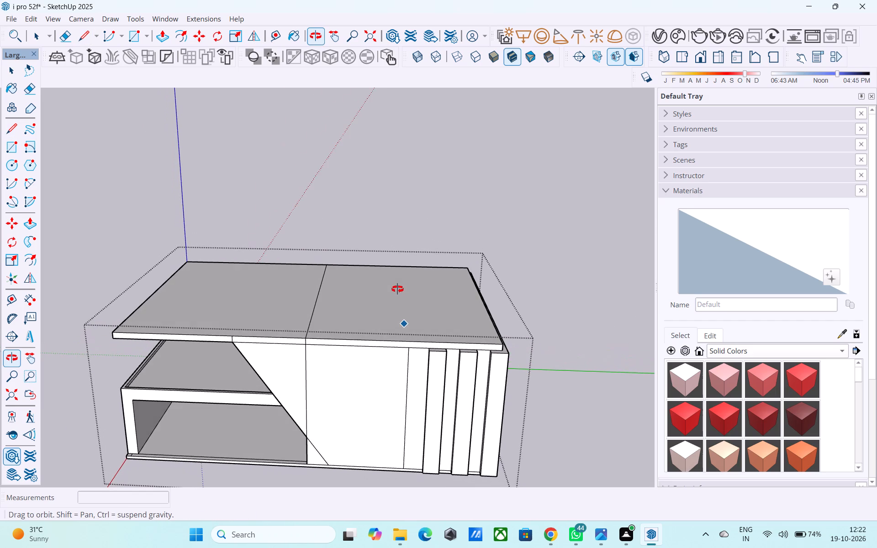
middle_drag(397, 289, 397, 289)
key(space)
click(412, 330)
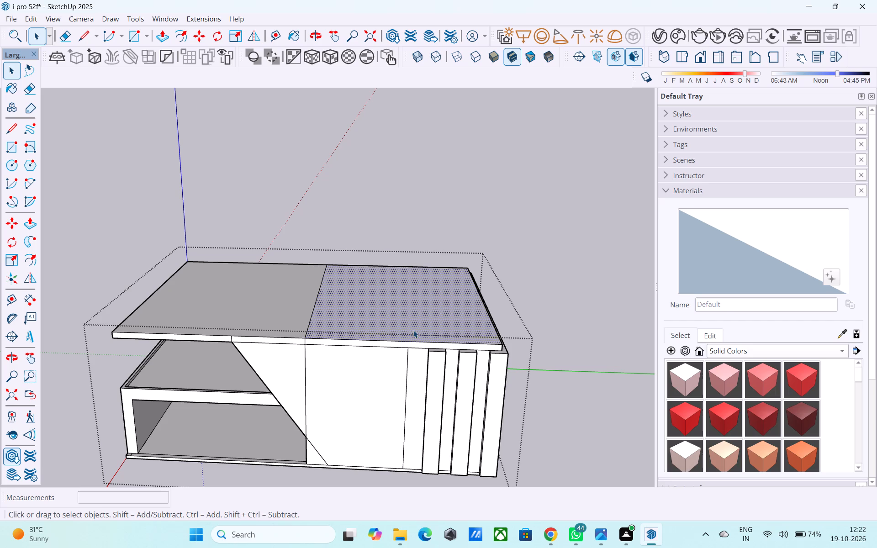
scroll(490, 385, down, 2)
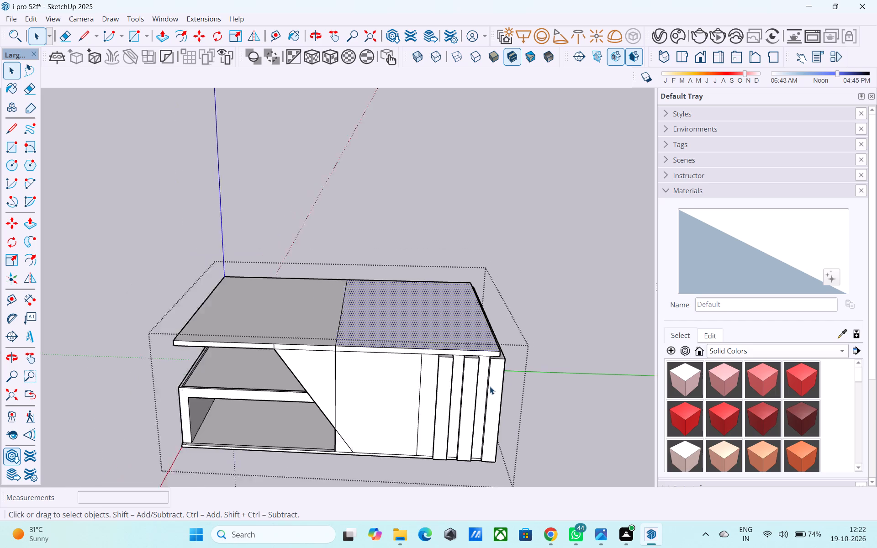
scroll(490, 386, down, 2)
middle_drag(490, 387, 332, 269)
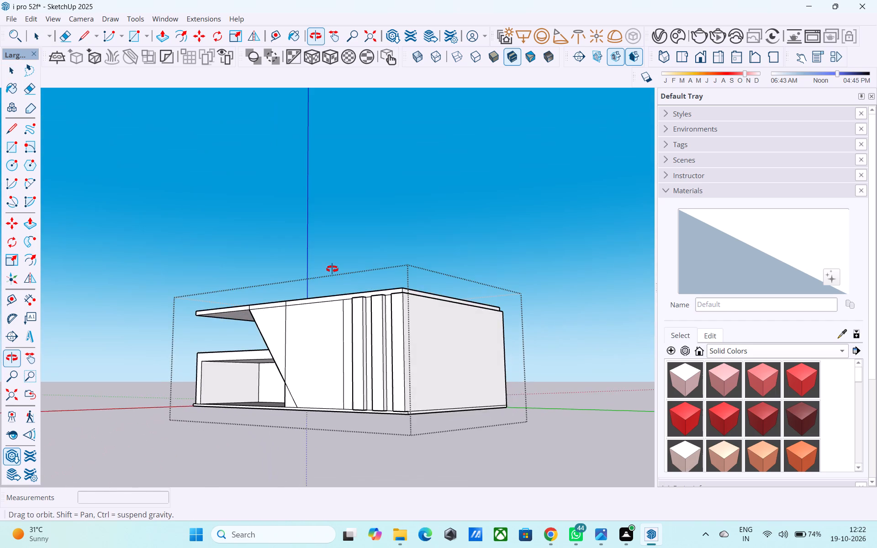
middle_drag(332, 269, 509, 307)
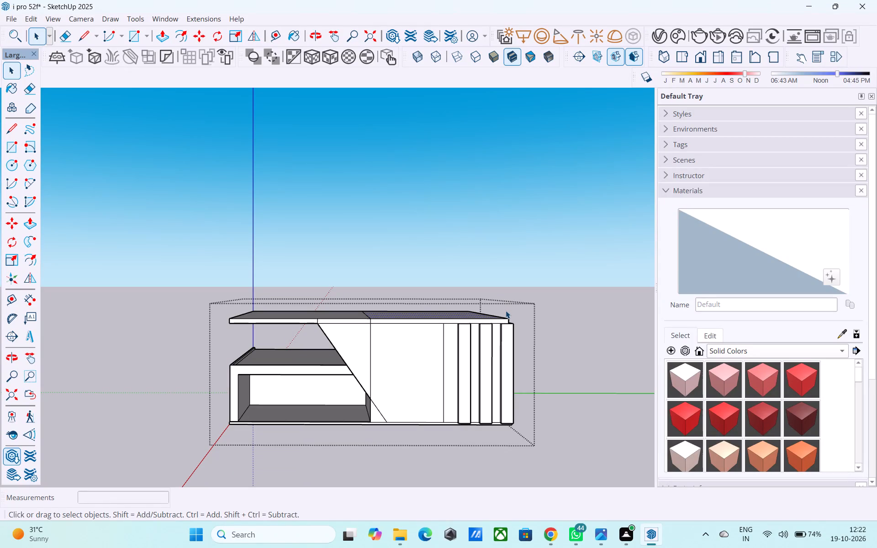
middle_drag(506, 311, 493, 319)
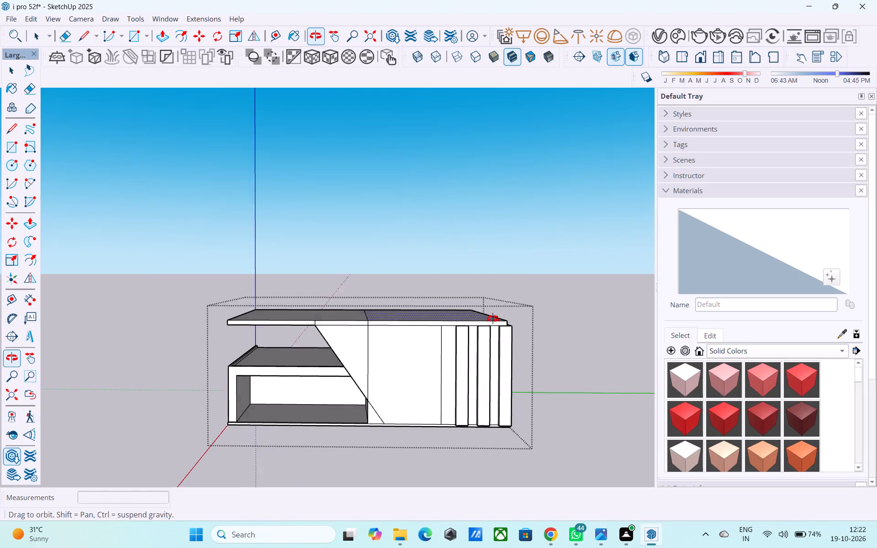
middle_drag(493, 319, 422, 336)
scroll(408, 346, up, 4)
middle_drag(409, 347, 424, 347)
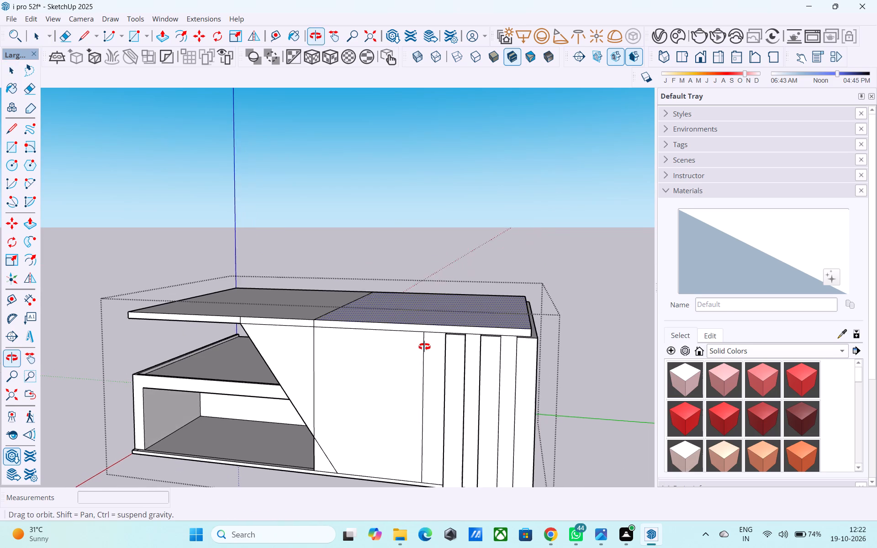
middle_drag(424, 347, 424, 349)
middle_drag(330, 382, 541, 331)
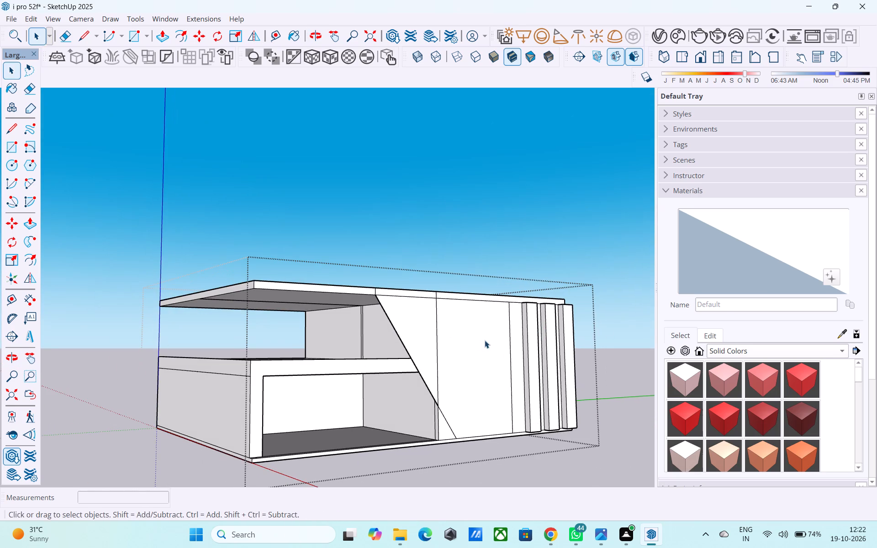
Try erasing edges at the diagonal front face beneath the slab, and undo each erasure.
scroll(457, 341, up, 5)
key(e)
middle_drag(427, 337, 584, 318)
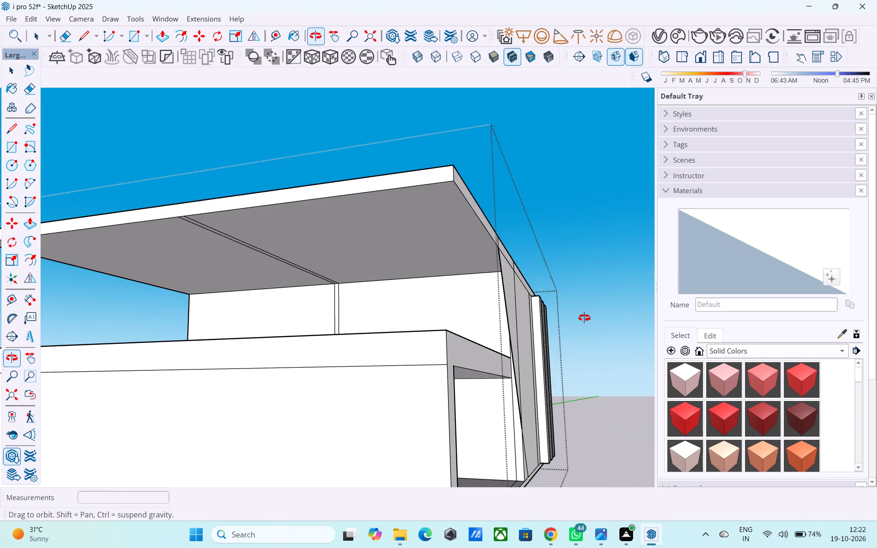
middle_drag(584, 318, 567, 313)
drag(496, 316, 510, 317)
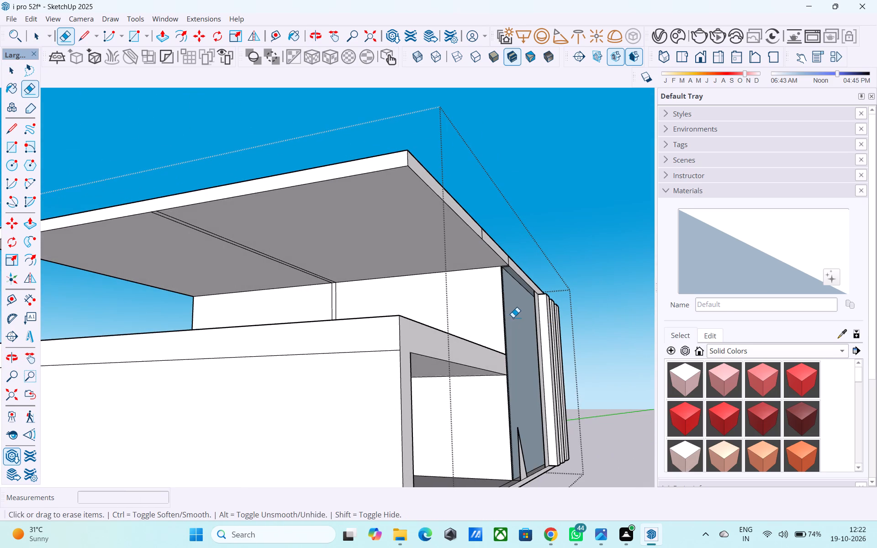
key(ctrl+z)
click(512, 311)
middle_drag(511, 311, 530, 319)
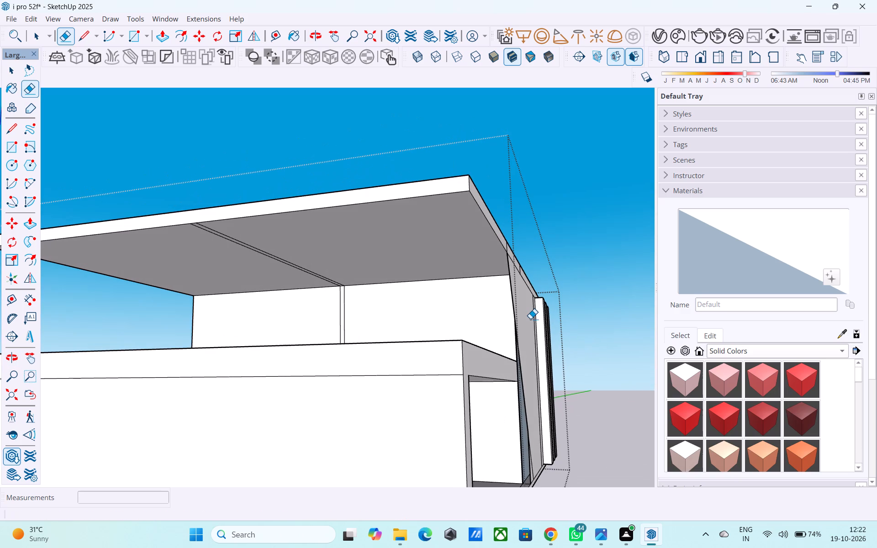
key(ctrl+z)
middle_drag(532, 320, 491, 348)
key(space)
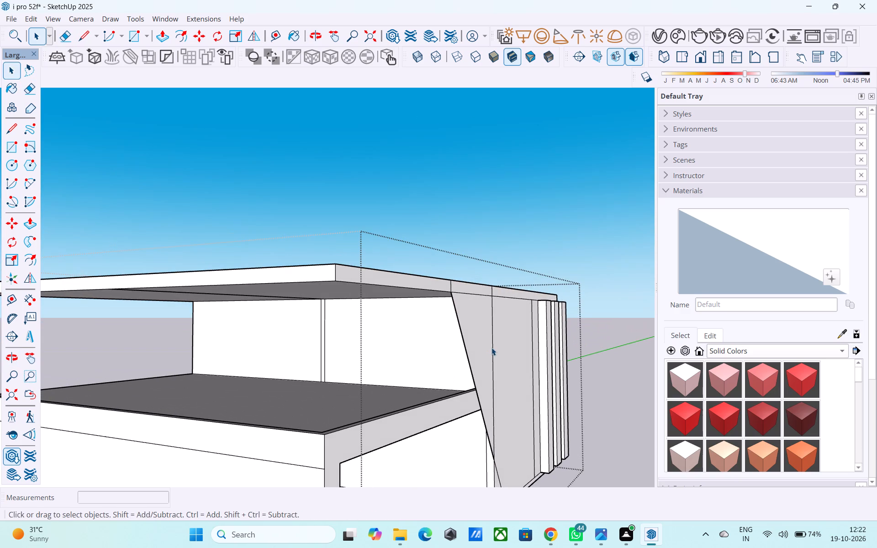
Pull the tall block's plain front face and the adjoining diagonal-edged face out 6".
scroll(324, 361, down, 4)
middle_drag(446, 319, 382, 385)
scroll(423, 386, up, 4)
click(423, 385)
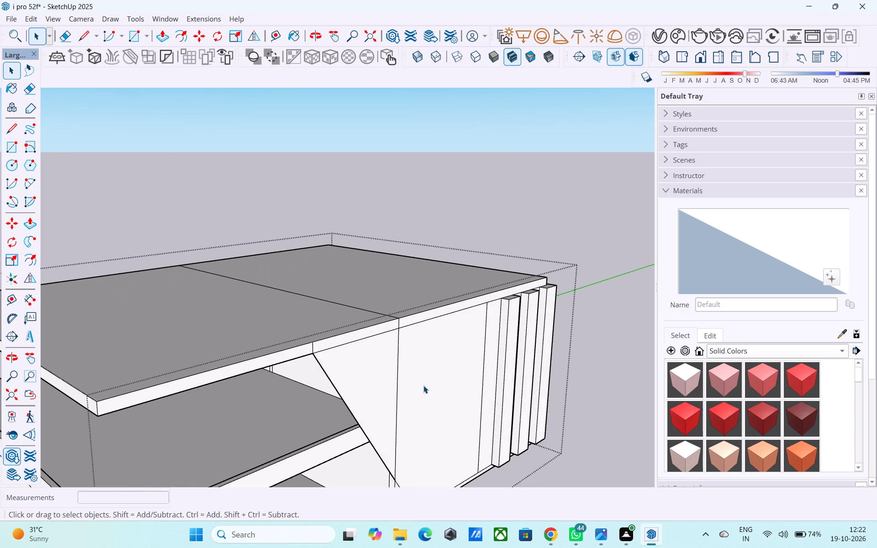
key(p)
click(423, 385)
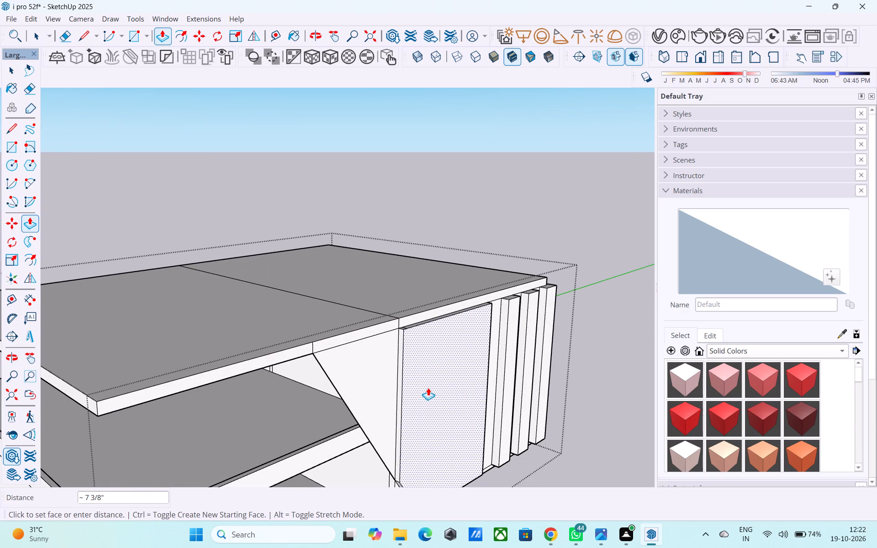
key(6)
key(shift+quotedbl)
key(Return)
double_click(361, 385)
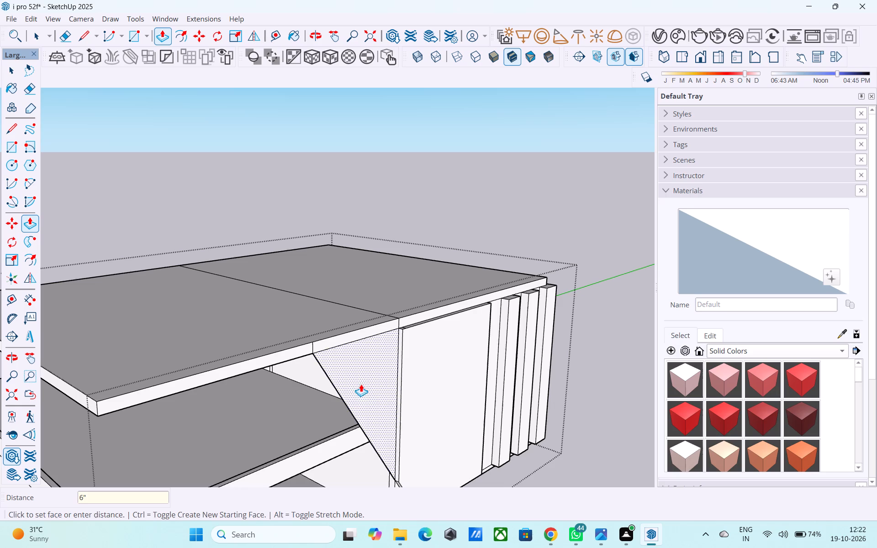
key(space)
Erase the seam between the two pulled front faces and the leftover cross lines on their narrow top ledge.
key(e)
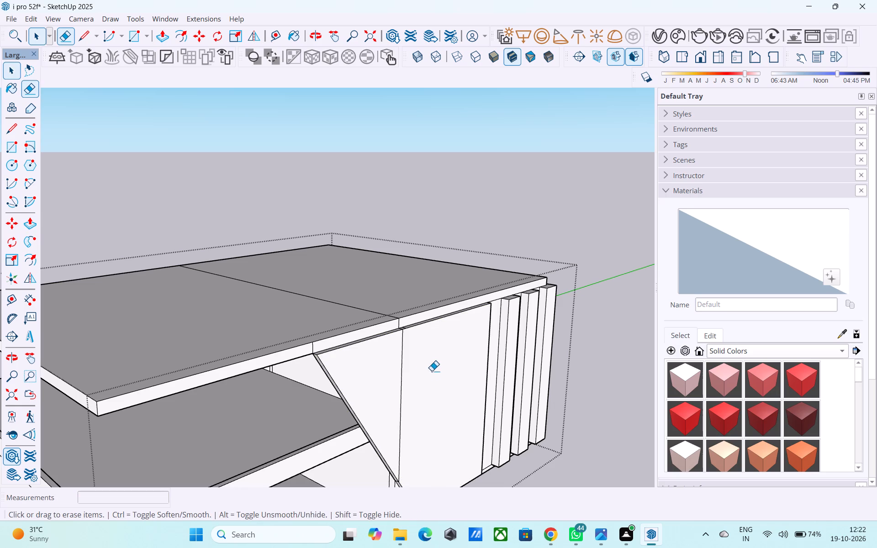
drag(398, 372, 404, 370)
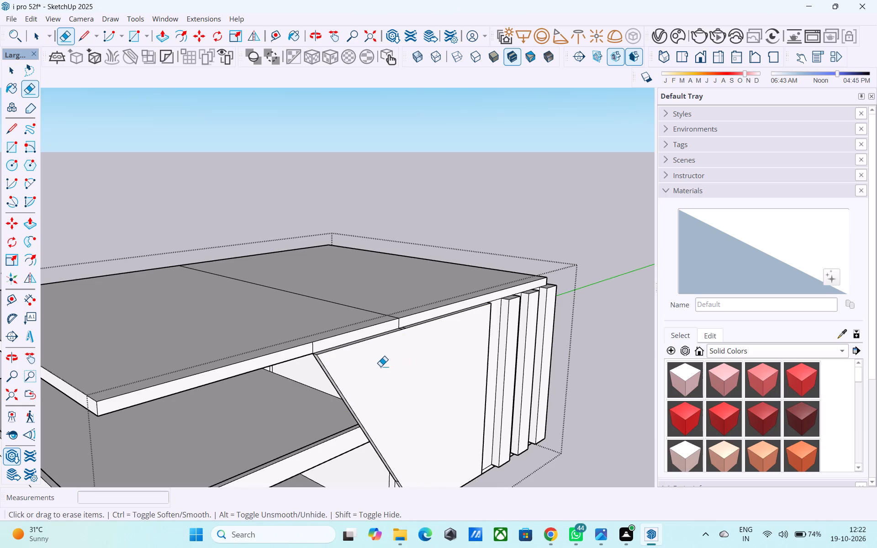
scroll(330, 365, down, 1)
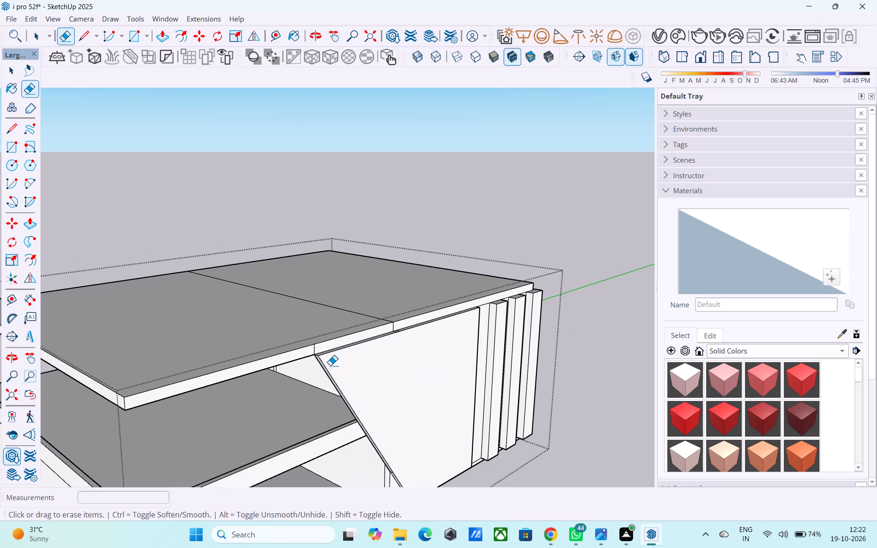
scroll(330, 365, down, 2)
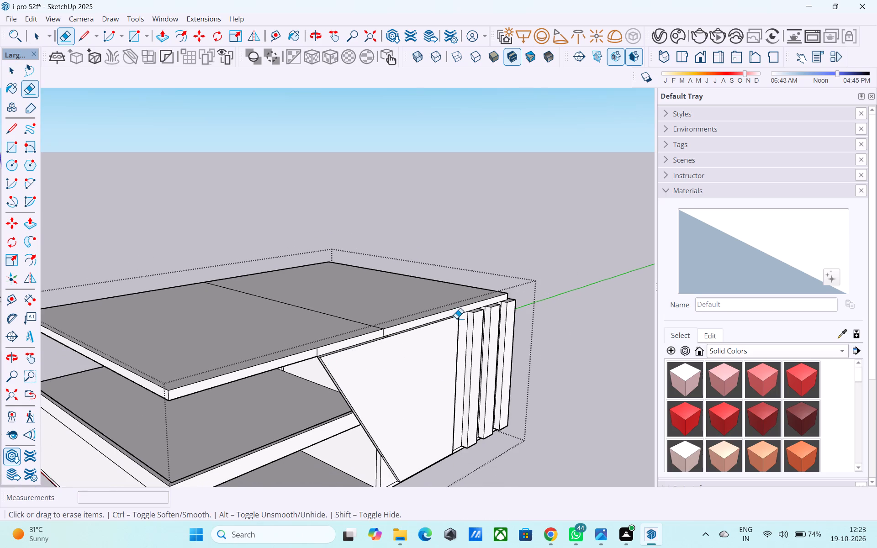
middle_drag(456, 317, 481, 423)
scroll(395, 386, up, 10)
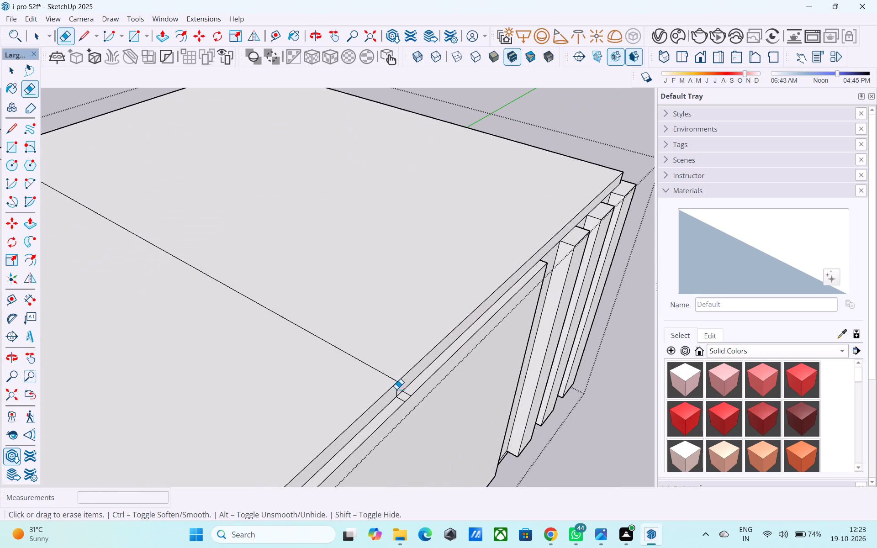
scroll(394, 393, up, 6)
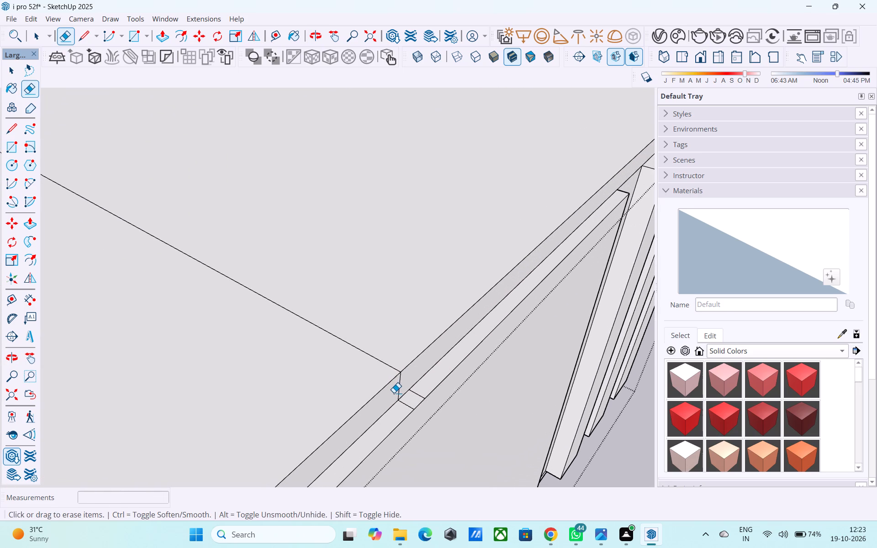
scroll(394, 393, up, 3)
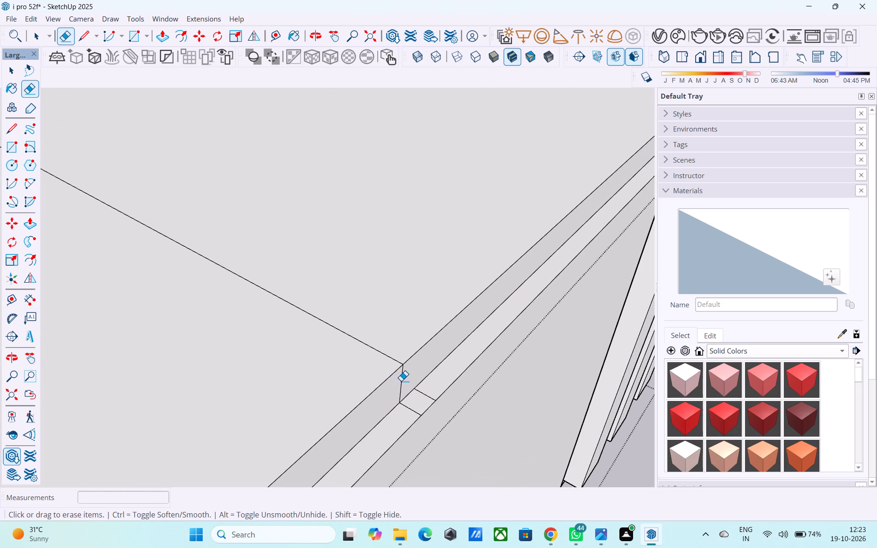
scroll(402, 425, up, 7)
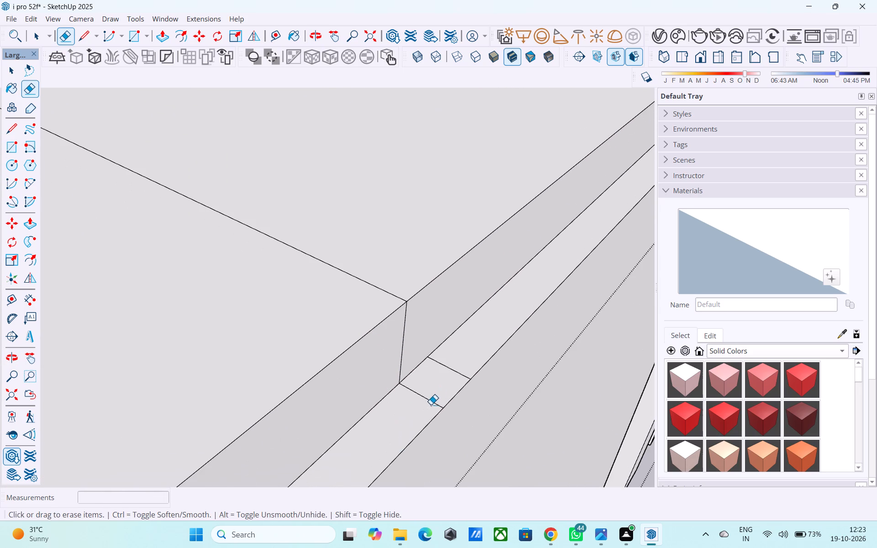
click(431, 405)
drag(467, 365, 447, 383)
drag(446, 383, 375, 452)
Pull the front panel's narrow top face up 1' so it is level with the top slab.
scroll(433, 369, down, 12)
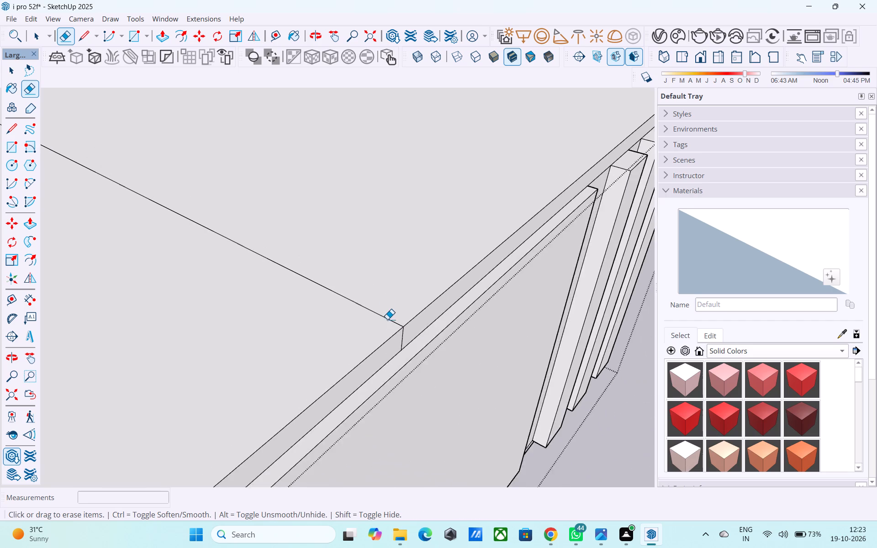
scroll(387, 319, down, 12)
scroll(376, 371, down, 1)
middle_drag(368, 405, 283, 321)
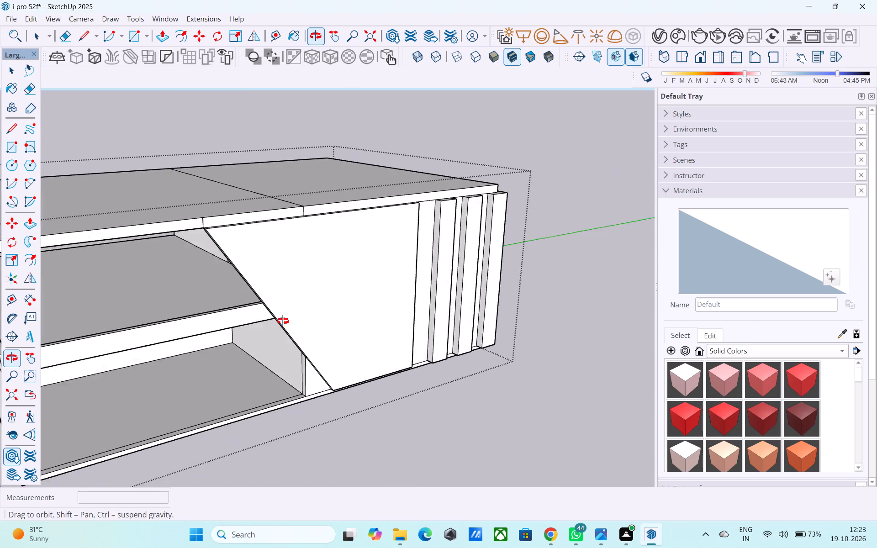
middle_drag(283, 321, 273, 321)
shift+middle_drag(278, 302, 392, 363)
scroll(336, 326, up, 10)
scroll(295, 303, down, 5)
middle_drag(300, 304, 369, 332)
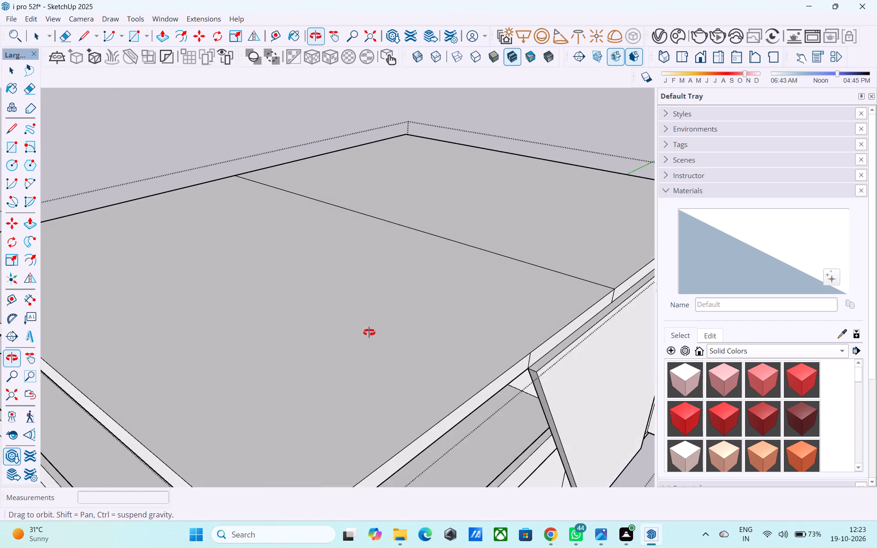
middle_drag(369, 332, 369, 333)
shift+middle_drag(496, 336, 391, 327)
scroll(433, 358, up, 3)
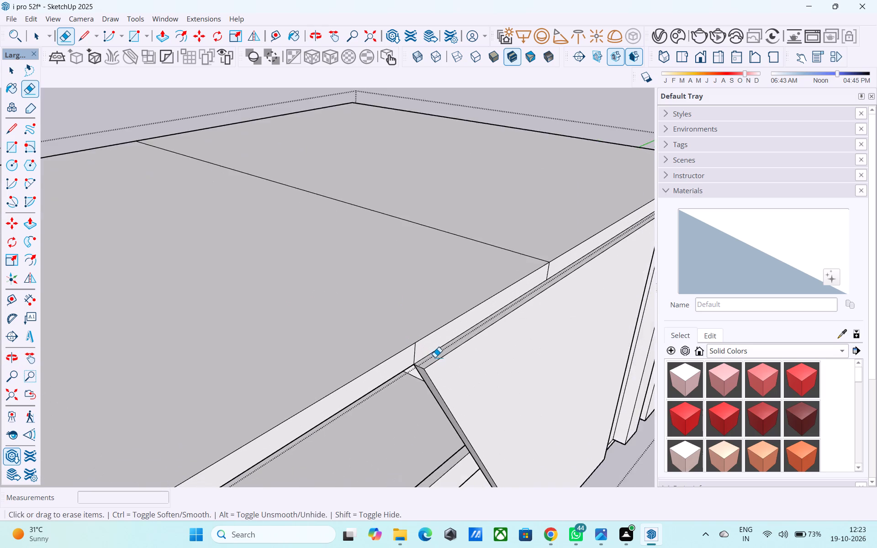
scroll(435, 357, up, 2)
key(space)
click(435, 357)
key(p)
click(435, 356)
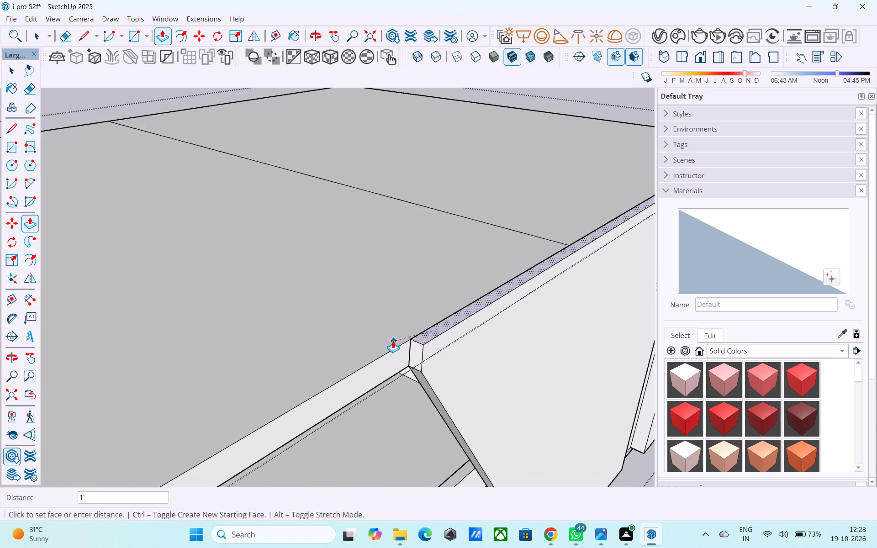
click(390, 337)
Draw a line about 1' 2 11/16" long across the slab's front edge, continuing the panel's diagonal up to the slab's top.
scroll(391, 337, down, 1)
middle_drag(392, 337, 252, 274)
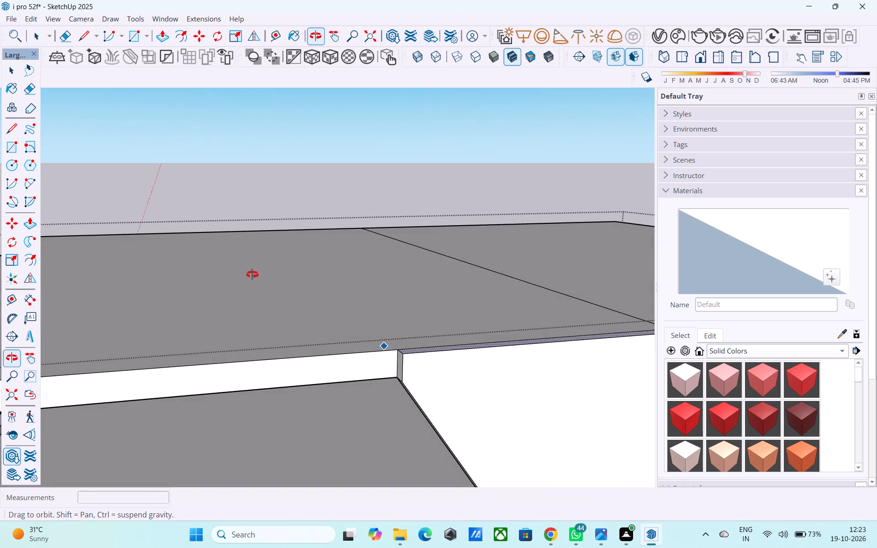
middle_drag(252, 274, 383, 291)
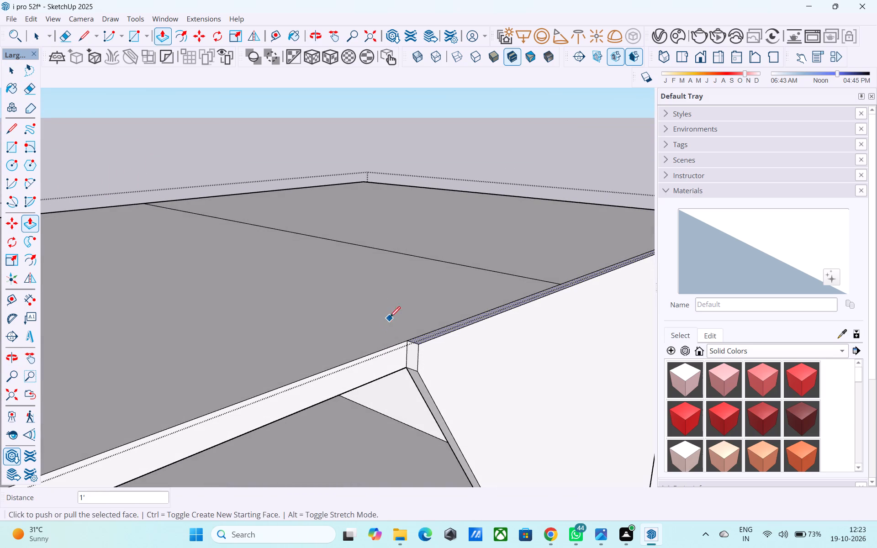
key(l)
click(408, 366)
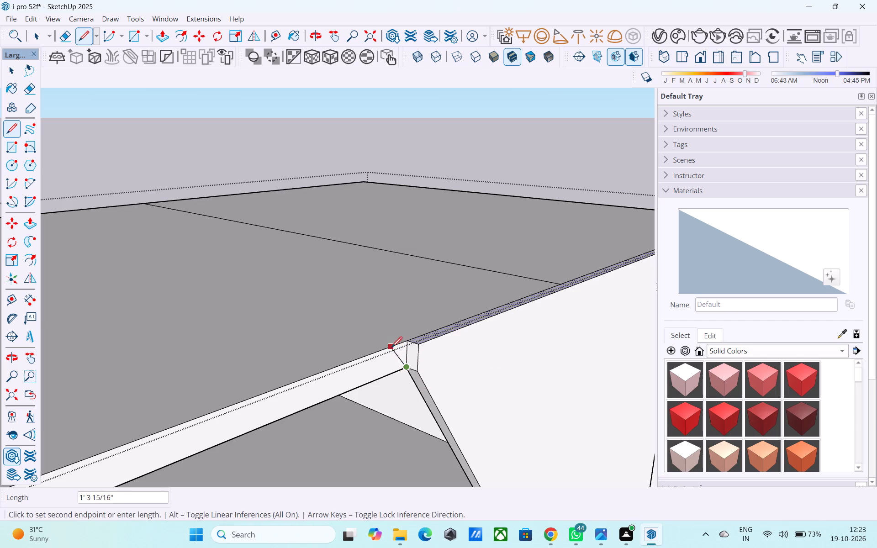
click(392, 347)
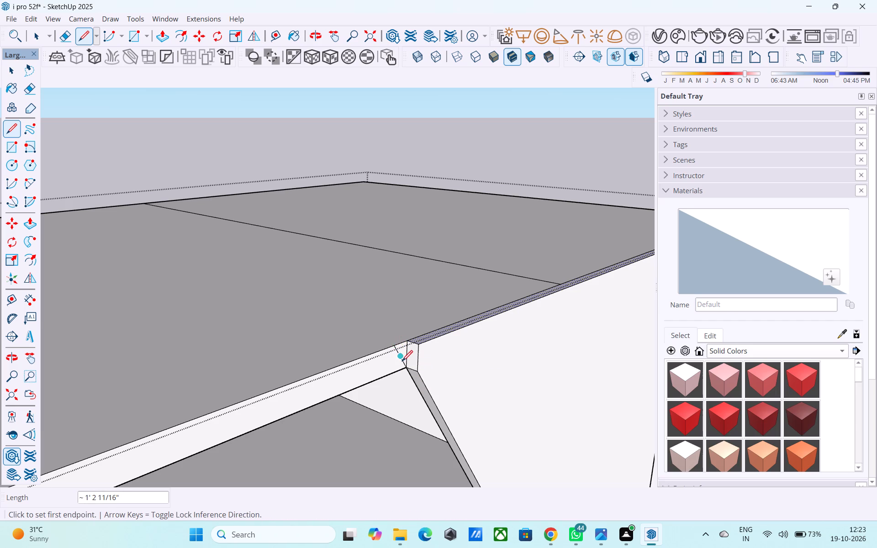
Draw a line about 8 7/16" long from the panel's top front corner past its end, and a 6" line back to the slab.
scroll(404, 365, up, 4)
click(423, 341)
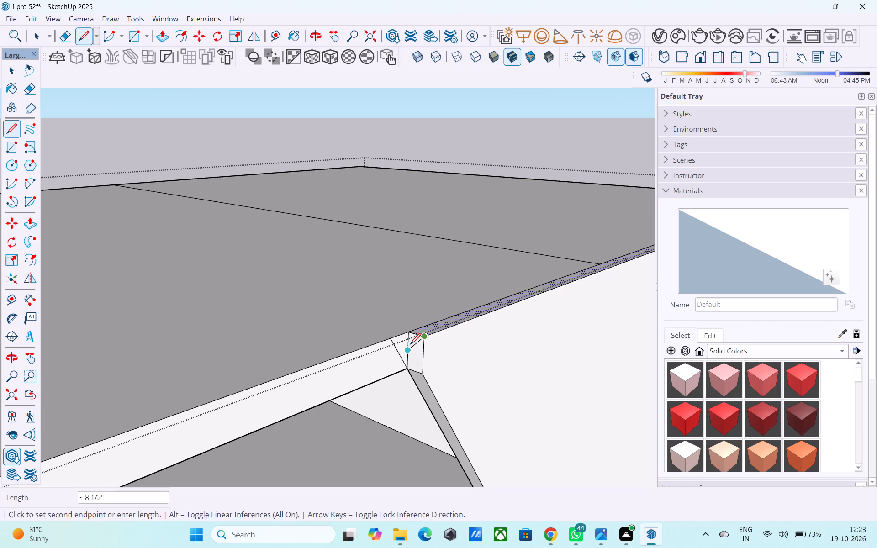
middle_drag(410, 342, 484, 333)
middle_drag(380, 347, 100, 366)
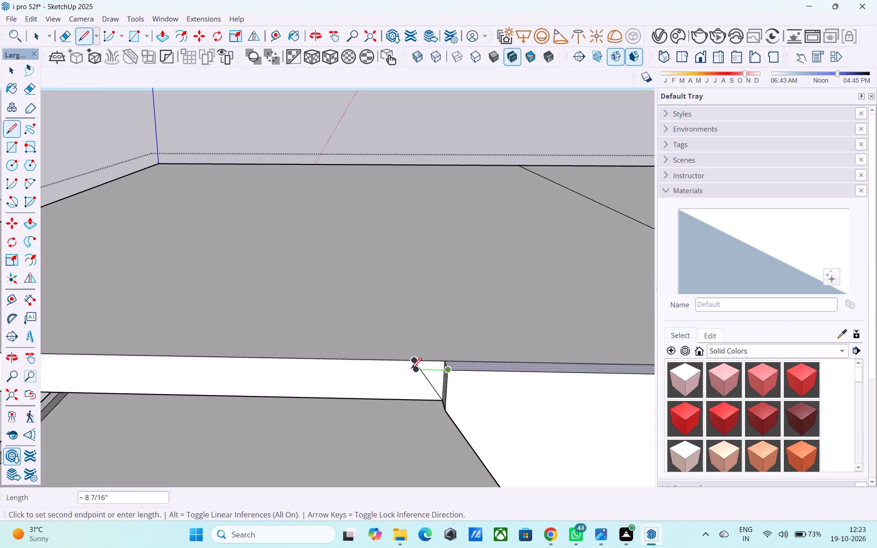
click(411, 369)
click(412, 358)
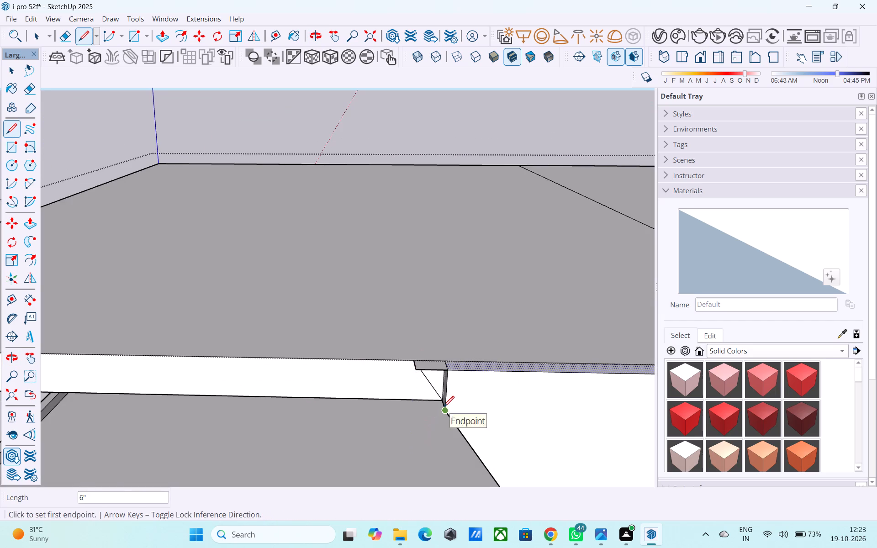
Draw a line from the panel's diagonal corner at the slab's underside up to the new top line, closing the small front face.
click(444, 408)
click(422, 368)
middle_drag(423, 369, 589, 298)
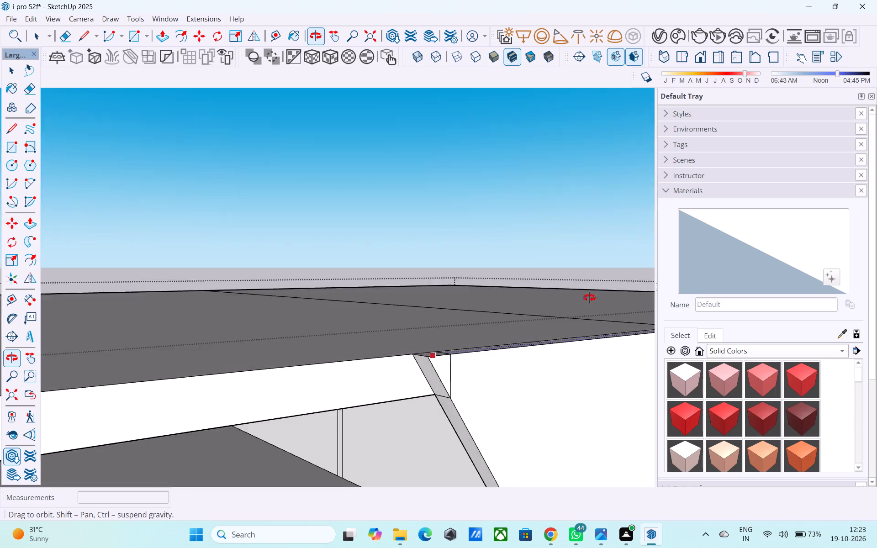
middle_drag(589, 298, 470, 359)
Erase the leftover short vertical line and the cross line at the panel's extended upper corner.
key(e)
scroll(462, 369, up, 4)
drag(457, 373, 452, 372)
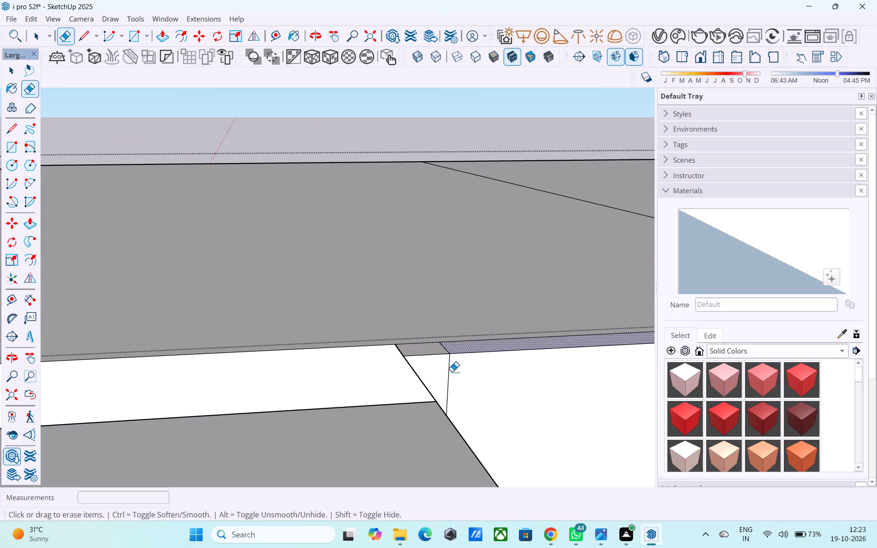
click(451, 371)
drag(449, 345, 439, 347)
Draw two 4' vertical lines up from the back and front top corners at the panel's end beside the vertical strips.
scroll(431, 380, up, 1)
middle_drag(468, 353, 530, 325)
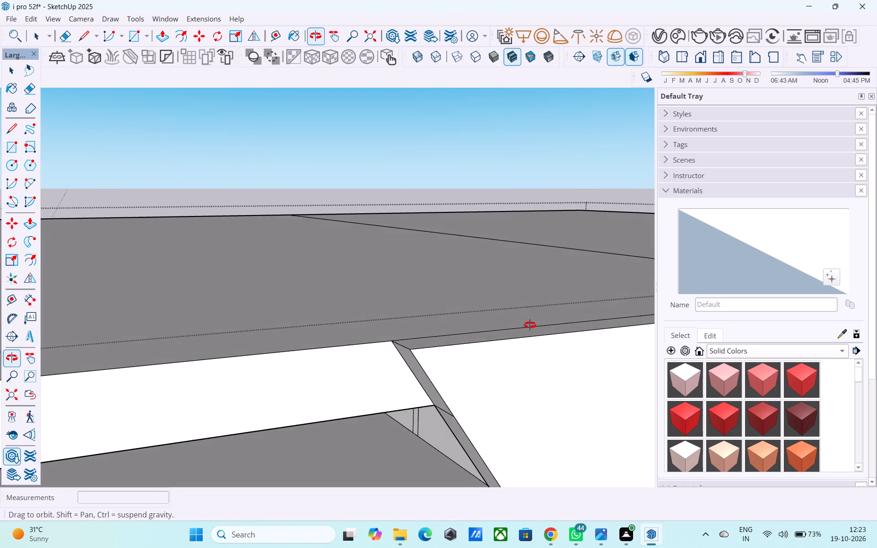
middle_drag(530, 325, 534, 325)
scroll(403, 369, down, 15)
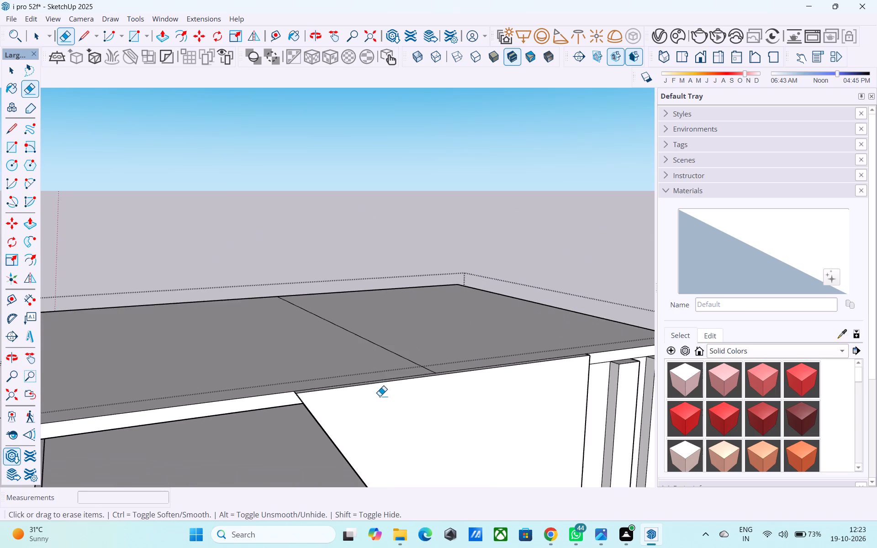
scroll(380, 396, down, 4)
middle_drag(432, 392, 309, 433)
middle_drag(313, 431, 335, 375)
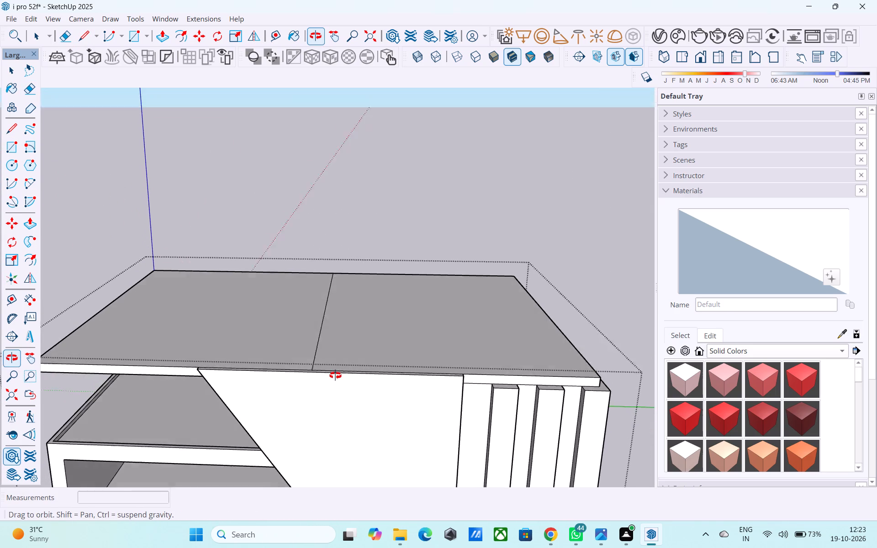
middle_drag(335, 375, 322, 386)
shift+middle_drag(383, 395, 413, 375)
middle_drag(482, 365, 481, 374)
scroll(481, 374, up, 5)
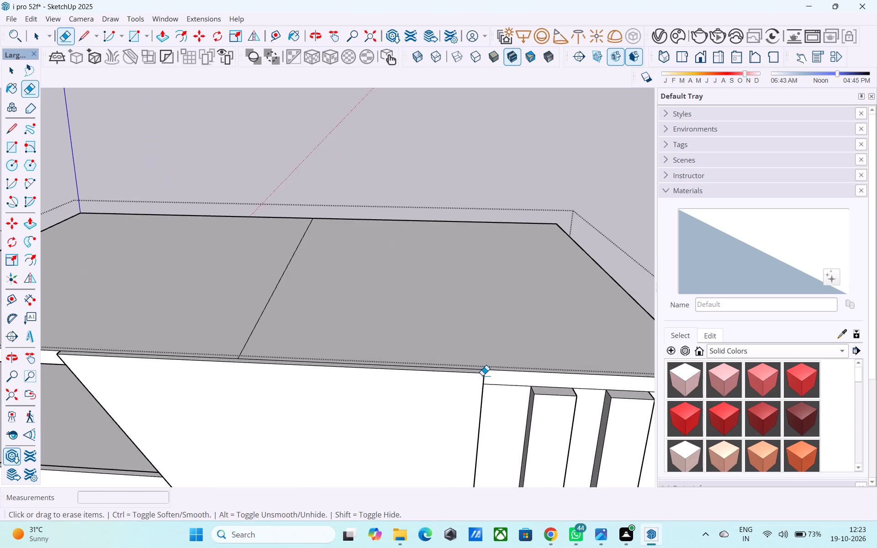
key(space)
key(l)
middle_drag(484, 371, 482, 382)
scroll(481, 382, up, 3)
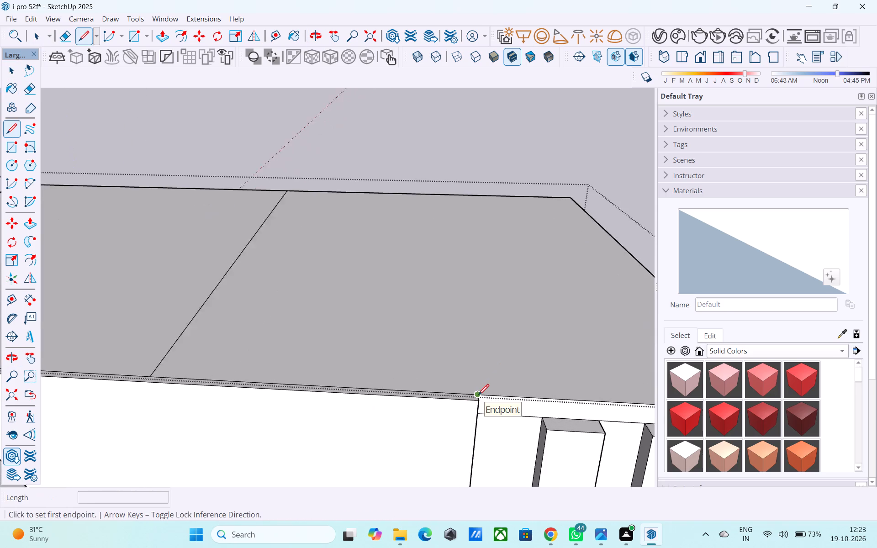
scroll(478, 396, up, 7)
click(478, 395)
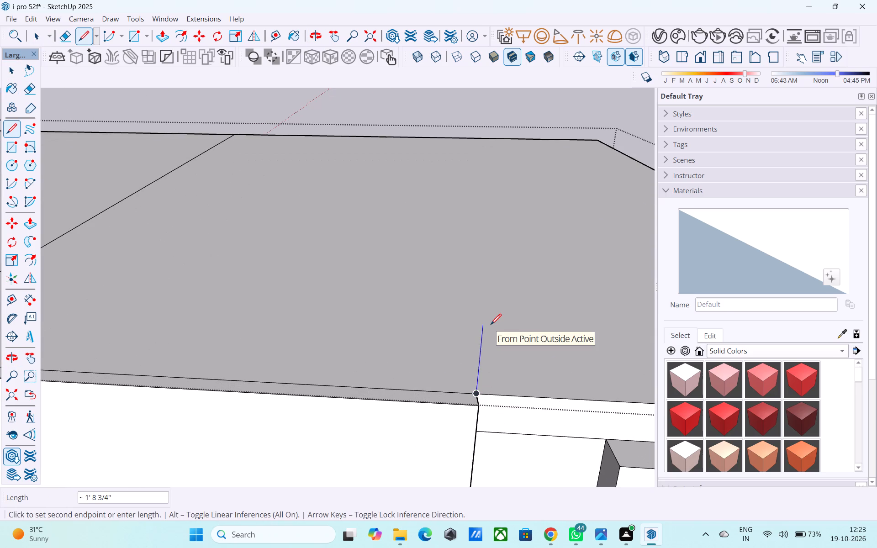
text(4')
key(Return)
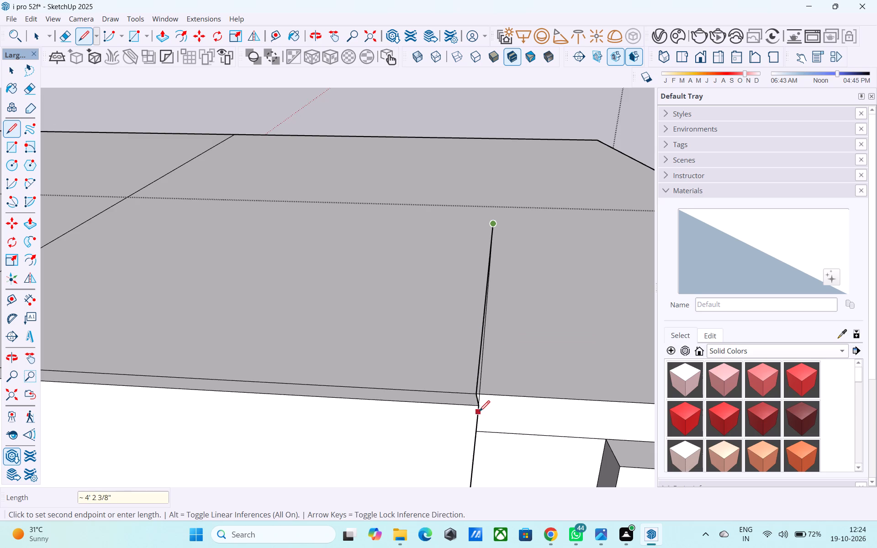
key(l)
click(482, 405)
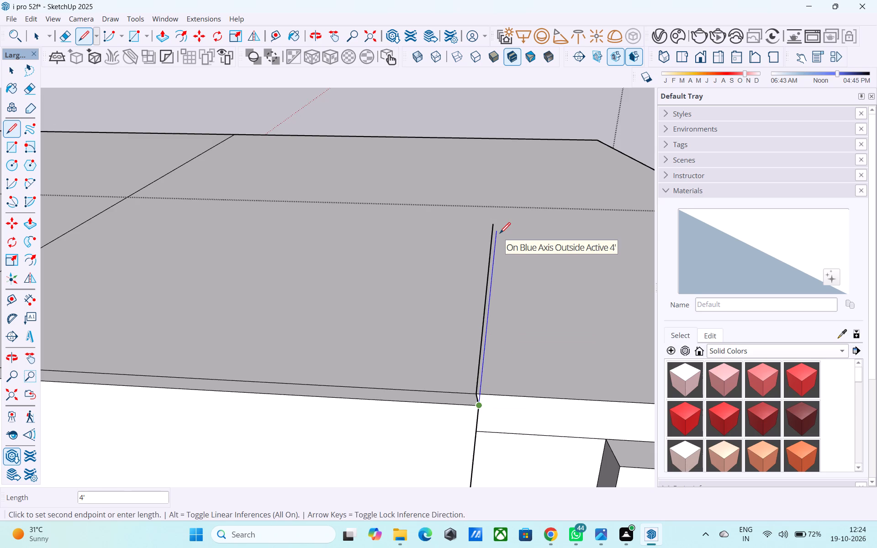
text(4')
key(Return)
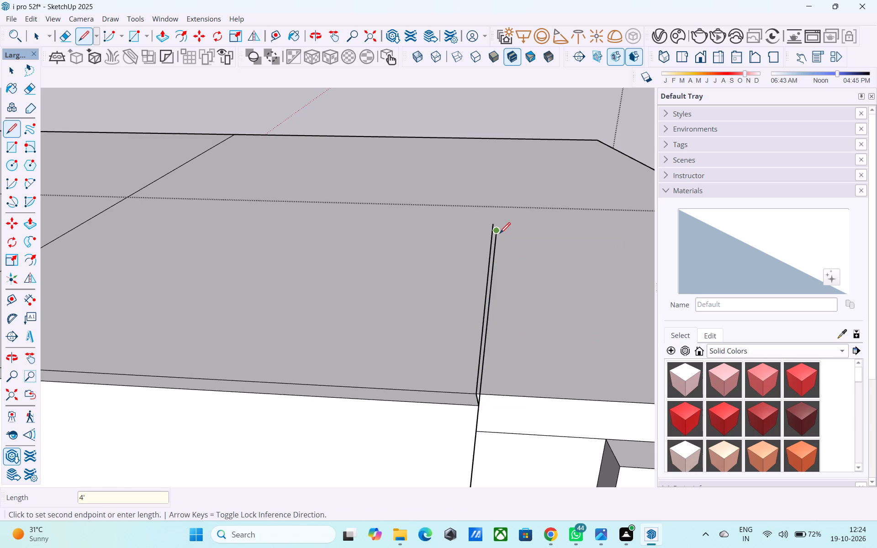
Draw a line about 27' 8 15/16" long from the front vertical line's top to the panel's opposite top corner, closing a triangular face.
scroll(502, 234, down, 5)
scroll(237, 239, down, 1)
middle_drag(237, 238, 243, 242)
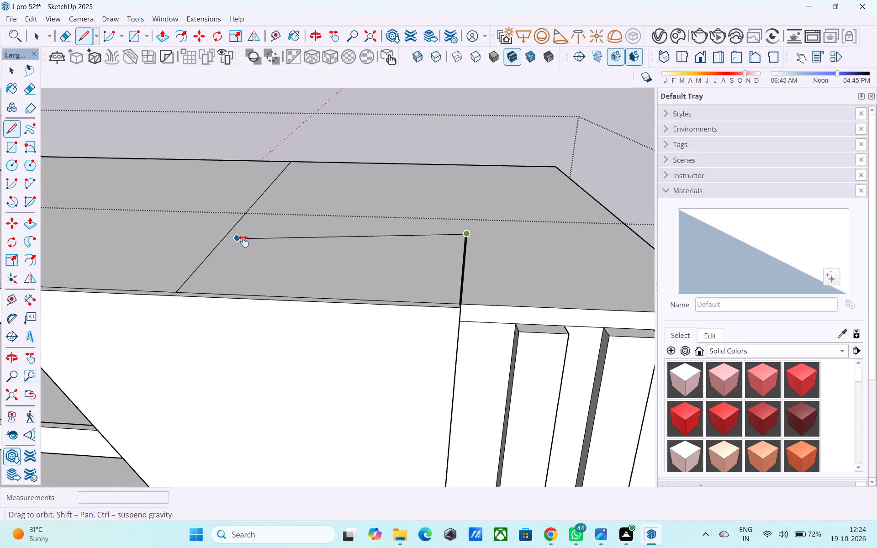
middle_drag(243, 242, 508, 257)
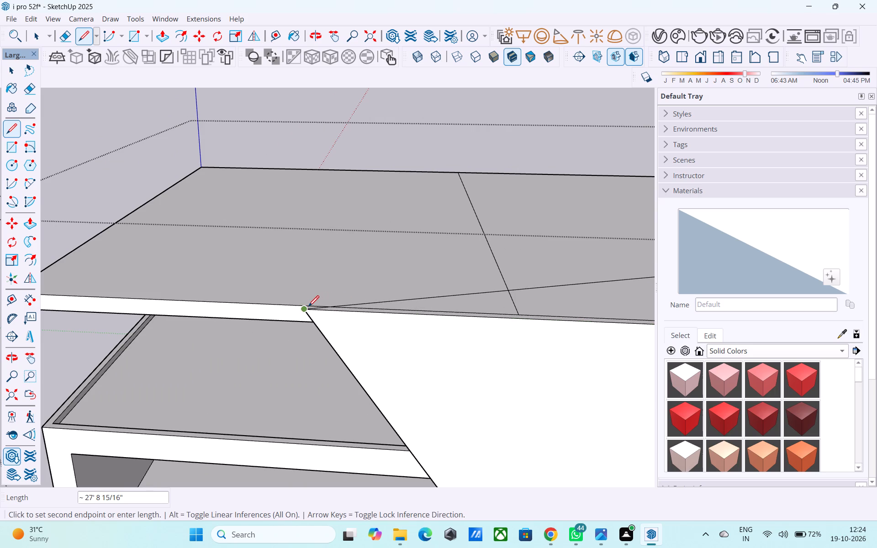
click(308, 307)
Examine the front panel's sloped top and diagonal edge from several angles.
scroll(322, 302, down, 2)
shift+middle_drag(322, 301, 185, 156)
scroll(195, 159, down, 3)
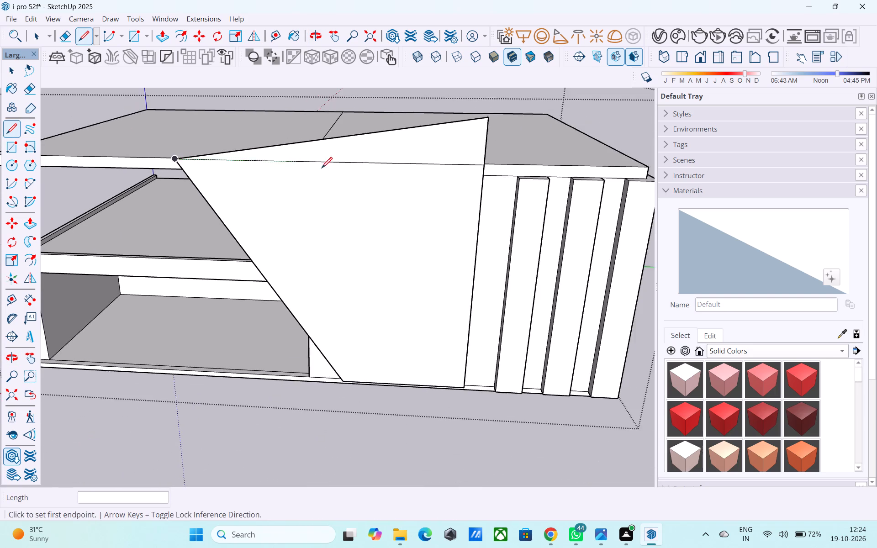
middle_drag(322, 169, 444, 207)
scroll(322, 169, down, 1)
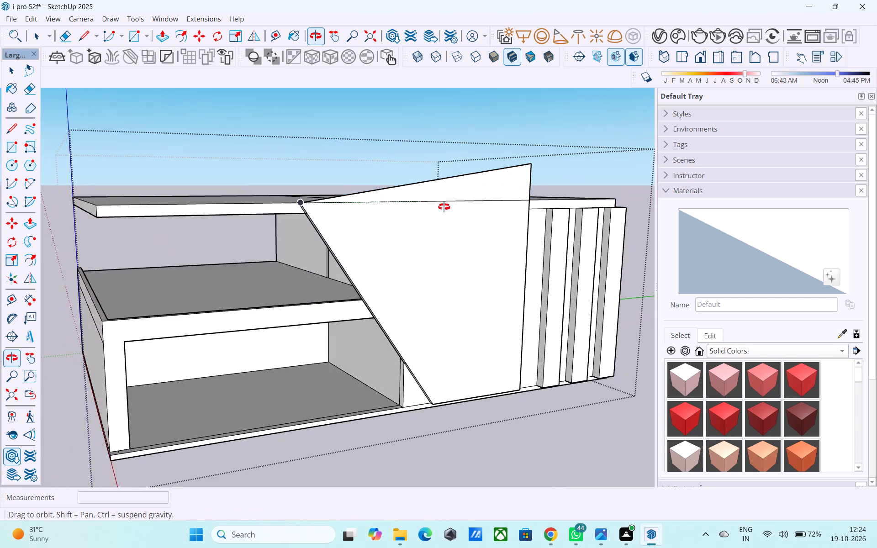
middle_drag(444, 207, 449, 207)
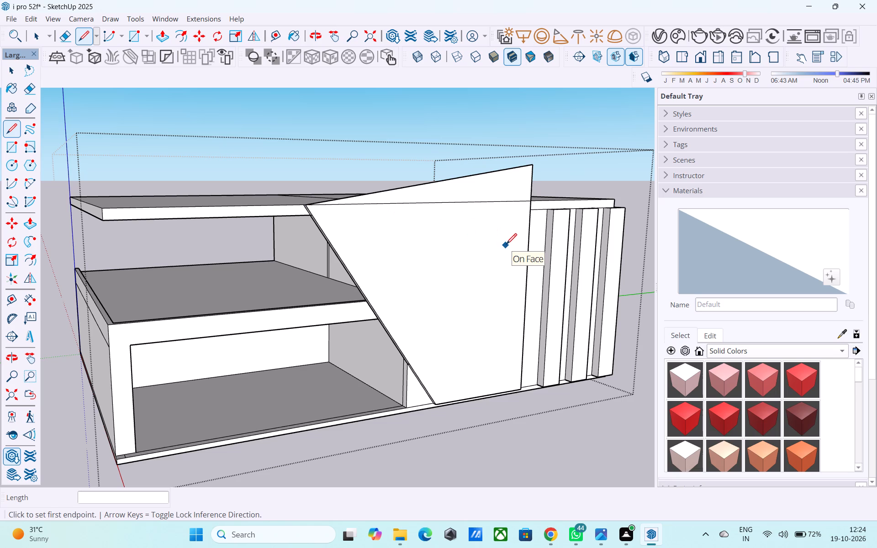
middle_drag(506, 245, 377, 237)
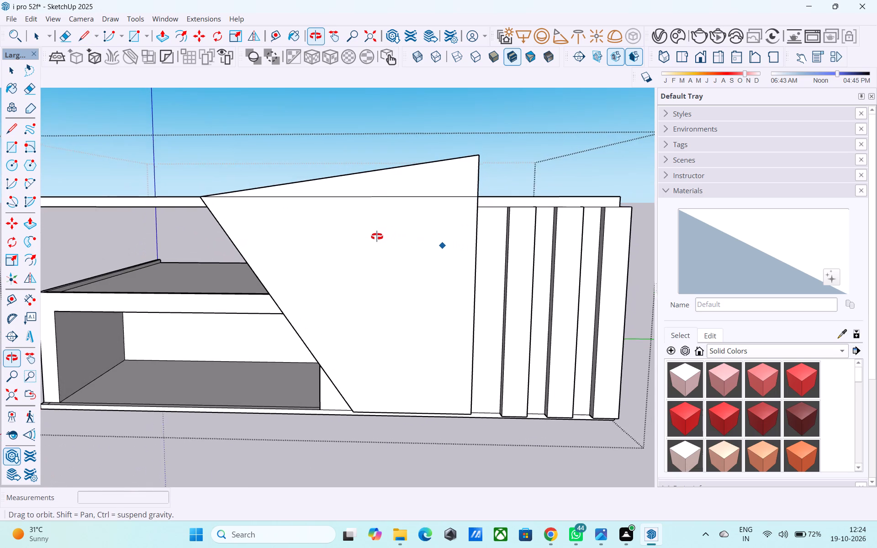
middle_drag(377, 237, 375, 237)
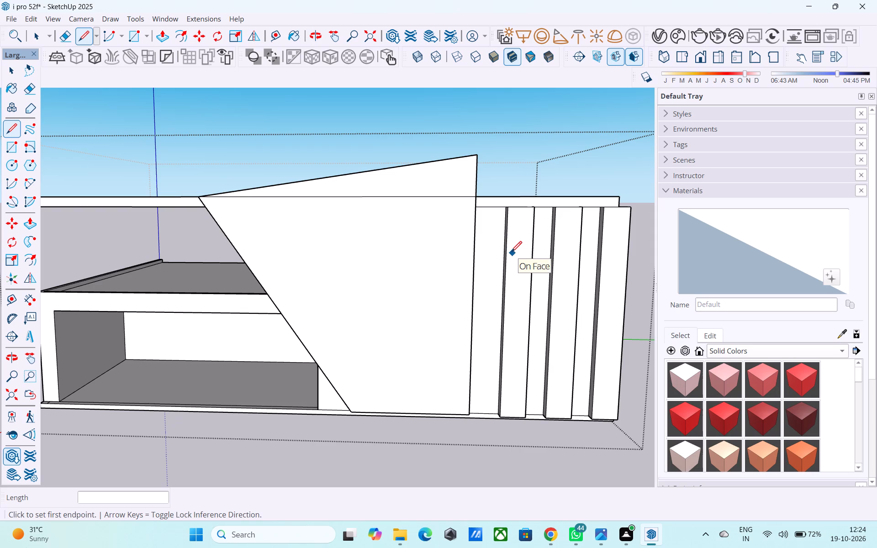
middle_drag(341, 269, 431, 278)
scroll(343, 223, up, 3)
middle_drag(330, 242, 443, 234)
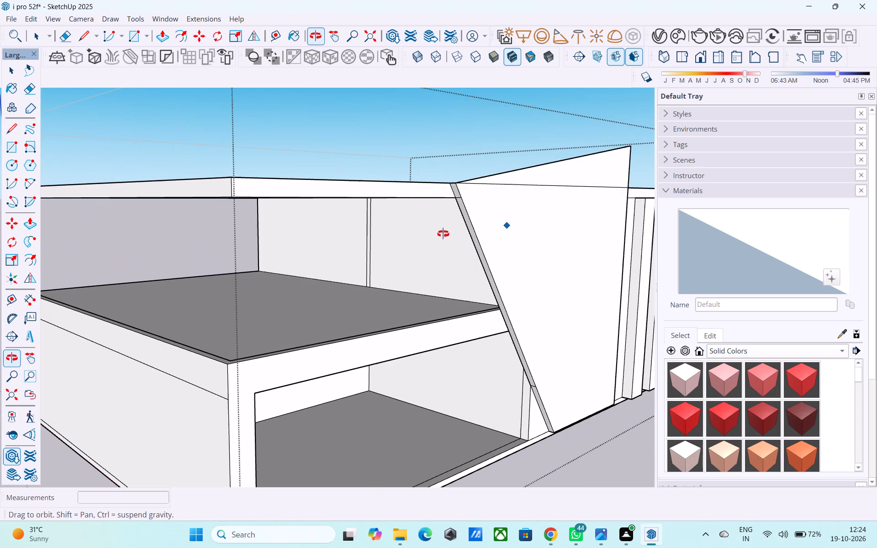
middle_drag(443, 234, 319, 259)
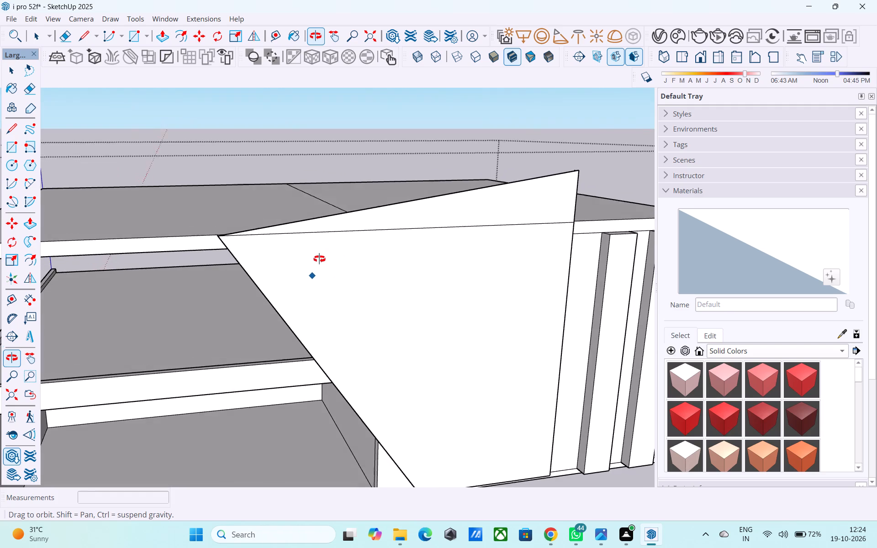
middle_drag(319, 259, 318, 255)
scroll(315, 237, down, 5)
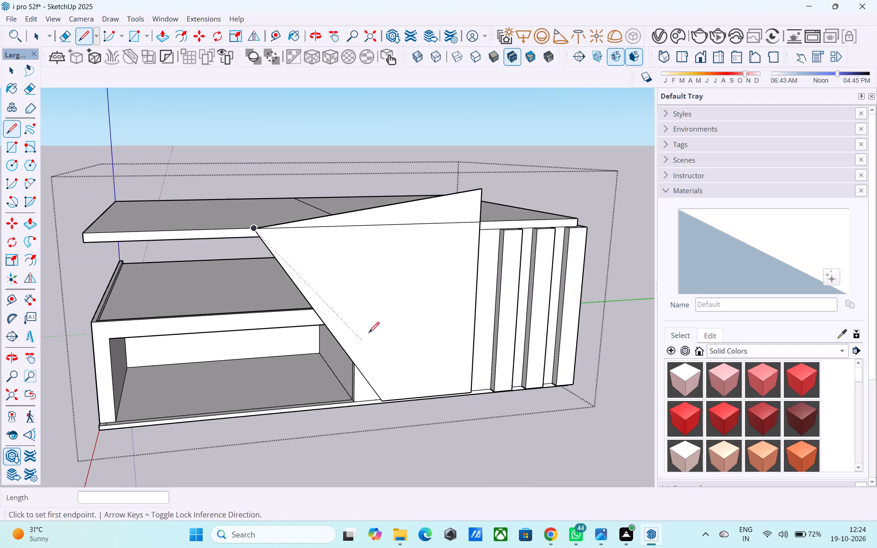
Draw a line about 24' 4 9/16" long from the foot of the panel's diagonal edge up to the line at slab-top level.
key(l)
click(381, 401)
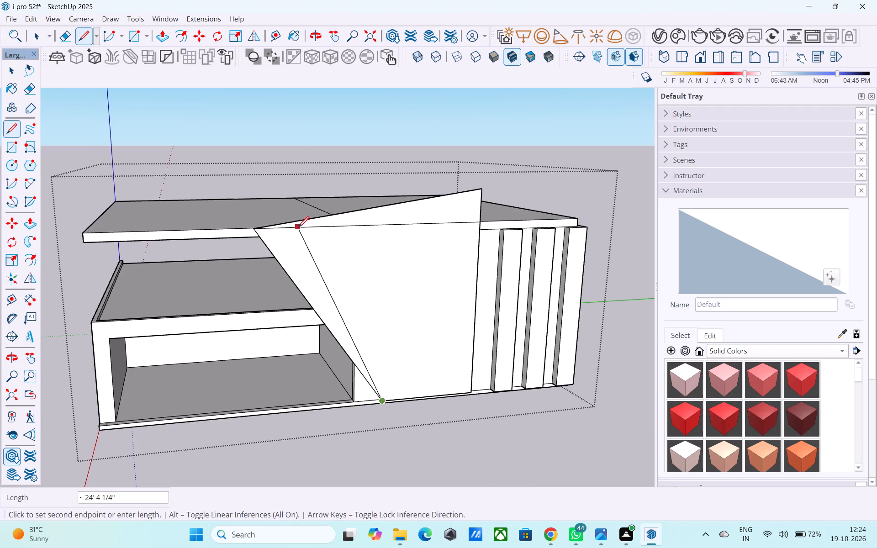
click(297, 229)
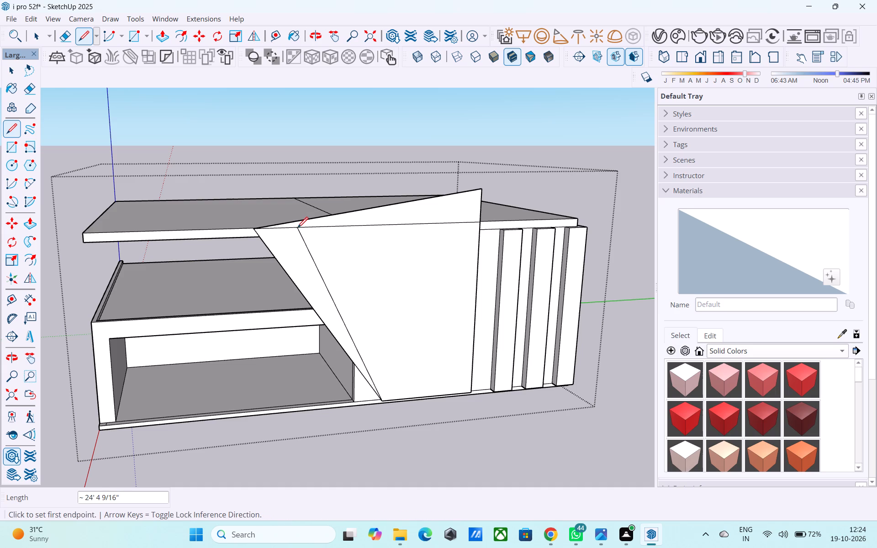
Push the narrow triangular face beside the panel's diagonal edge 6" back.
key(space)
click(296, 233)
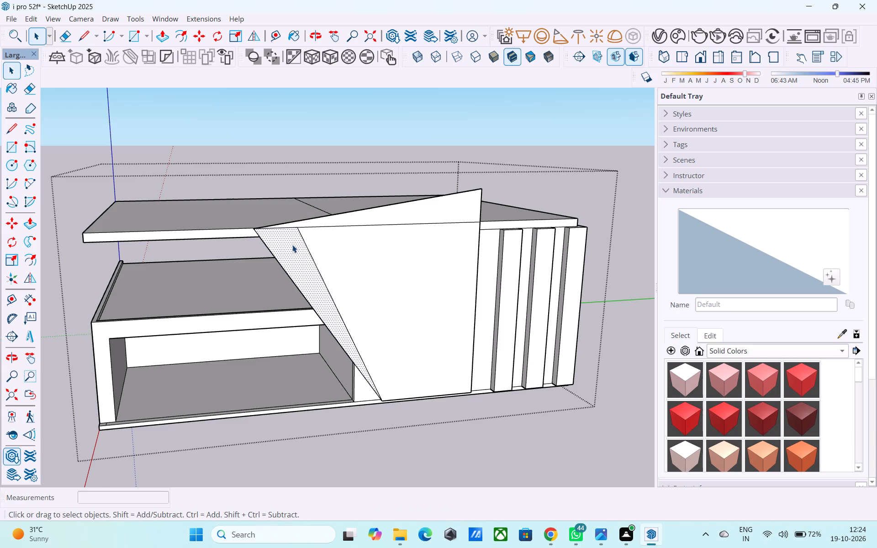
key(p)
click(293, 245)
click(286, 232)
middle_drag(282, 232, 392, 245)
scroll(369, 253, up, 3)
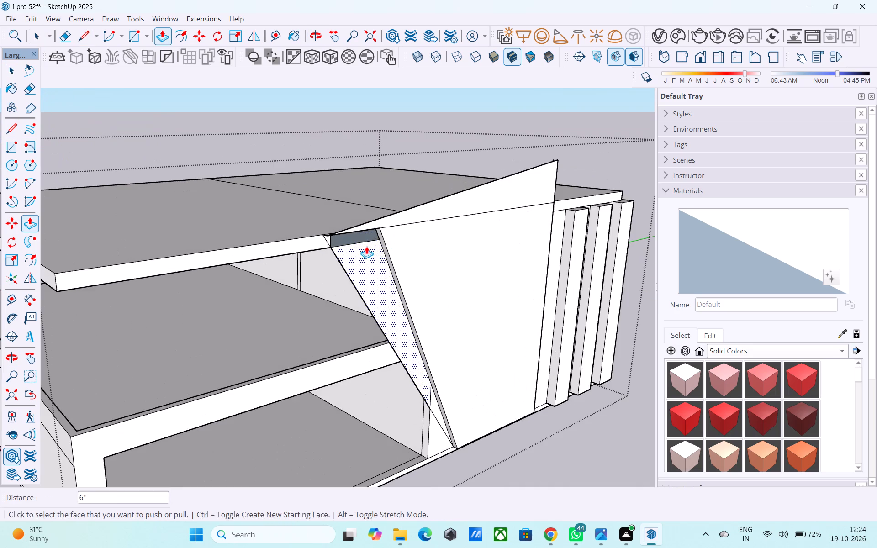
Draw a rectangle about 2' 11 1/4" by 3' 9 15/16" between opposite corners of the opening left at the slab's front edge.
scroll(366, 246, up, 1)
key(e)
key(r)
middle_drag(357, 241, 321, 200)
scroll(304, 200, up, 7)
middle_drag(318, 227, 315, 219)
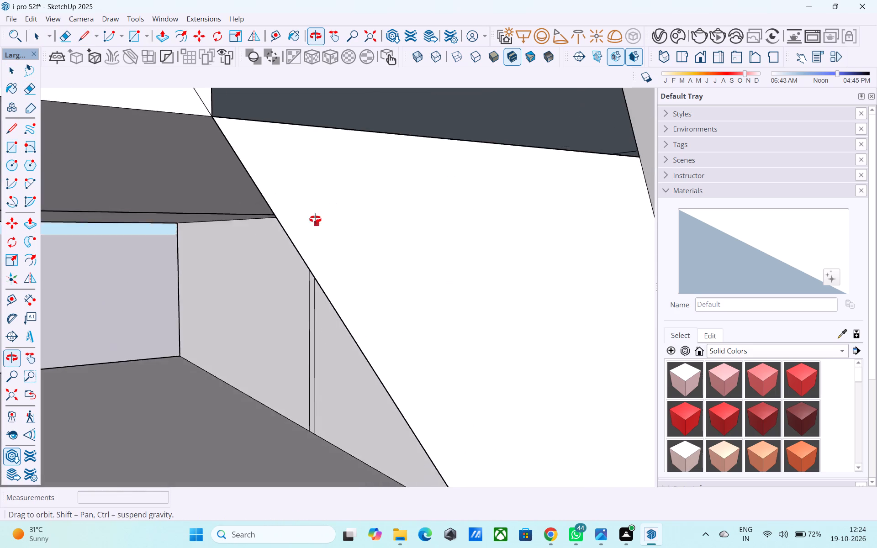
middle_drag(315, 219, 315, 232)
scroll(318, 220, down, 5)
middle_drag(322, 222, 326, 212)
scroll(327, 208, up, 7)
click(276, 116)
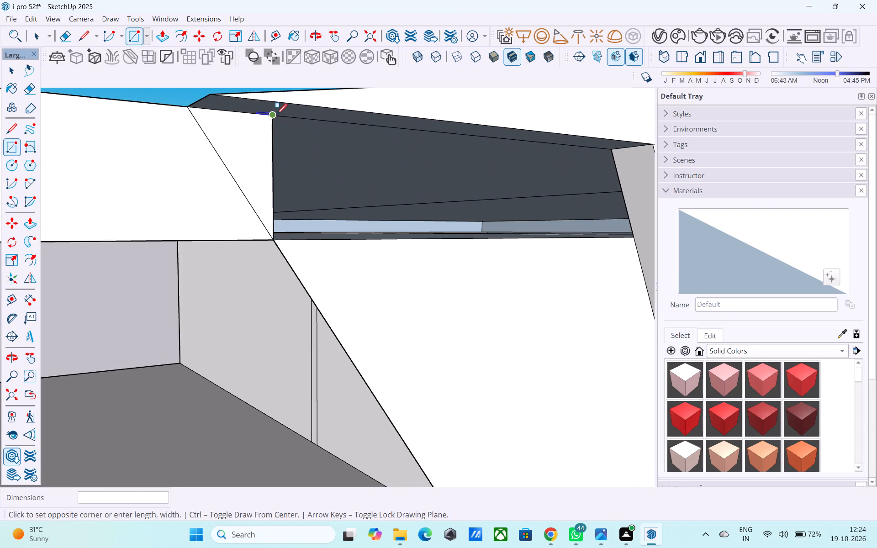
click(637, 233)
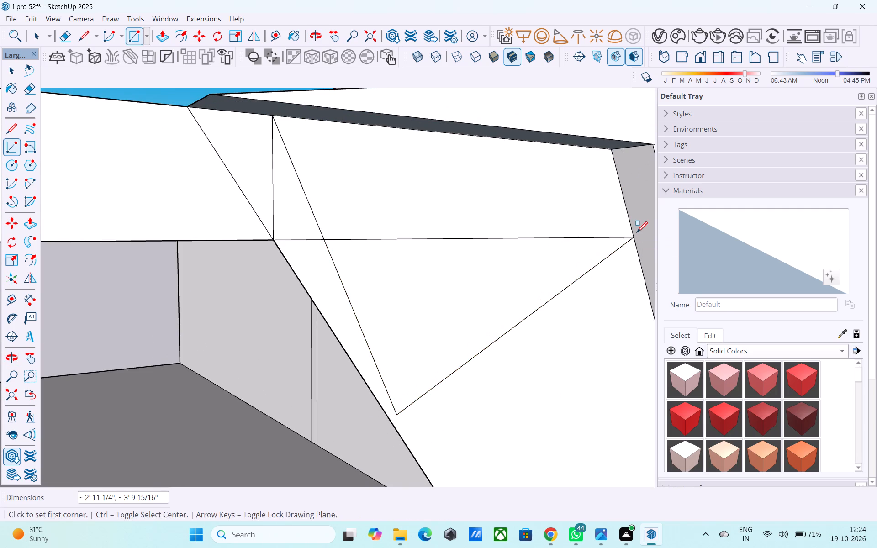
Erase the rectangle's excess edges extending below the slab onto the recessed face and above the slab's top.
middle_drag(631, 233, 491, 320)
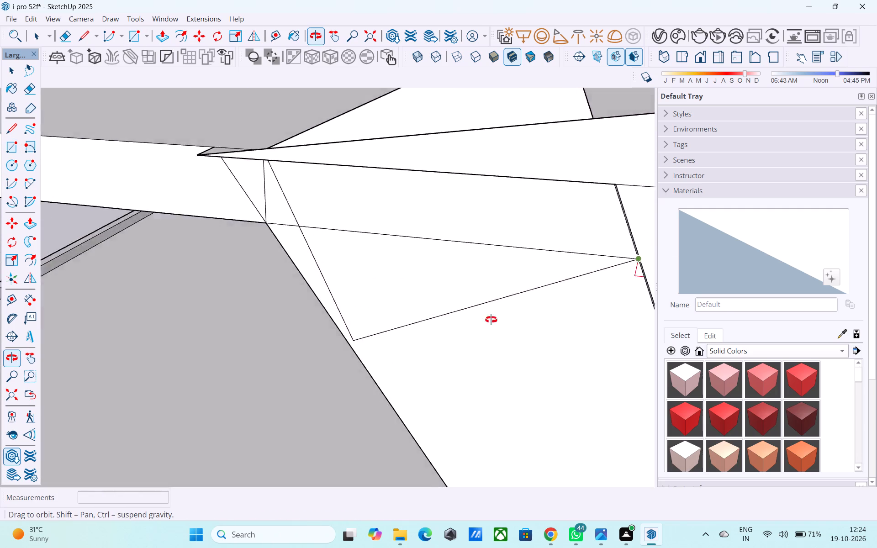
middle_drag(491, 320, 512, 298)
key(e)
drag(346, 288, 304, 287)
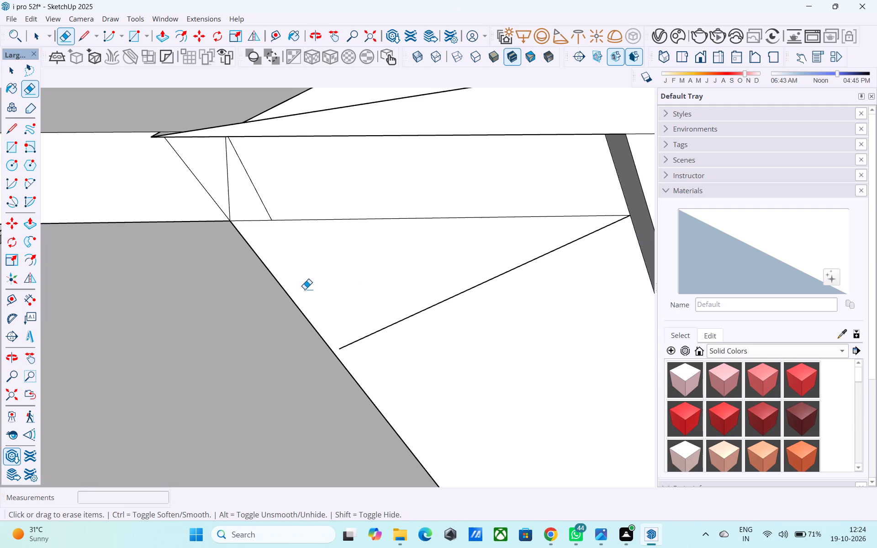
drag(358, 304, 430, 324)
scroll(433, 320, down, 9)
drag(434, 221, 416, 164)
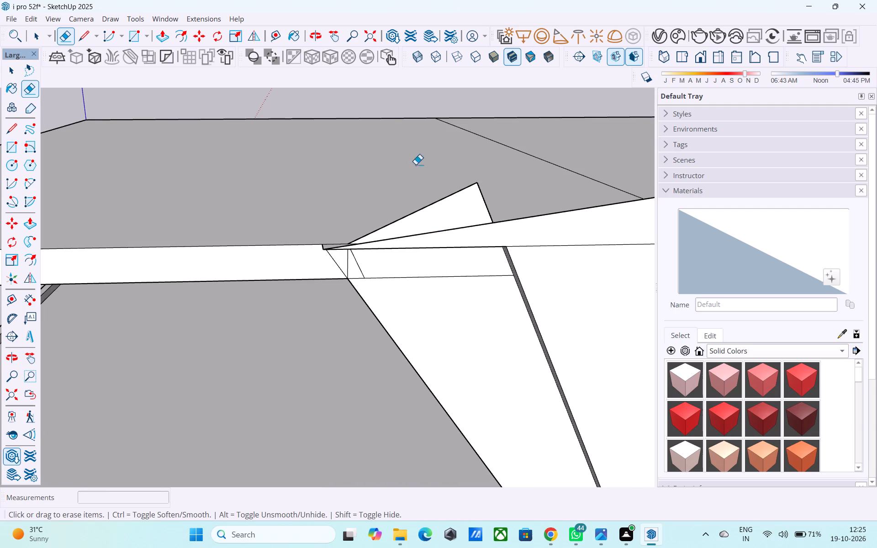
drag(416, 164, 410, 155)
drag(498, 207, 416, 184)
Erase the short leftover vertical and slanted lines on the slab's front edge beside the recessed strip.
middle_drag(396, 185, 588, 250)
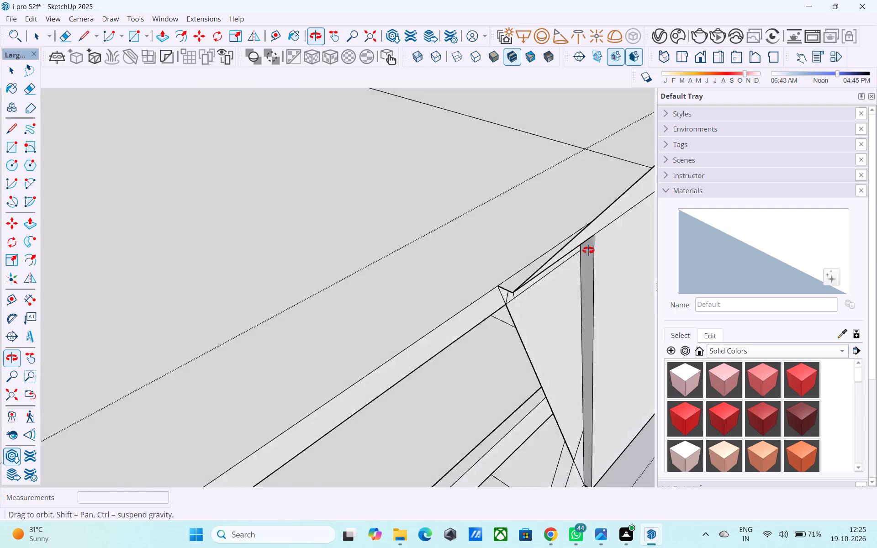
middle_drag(588, 250, 515, 135)
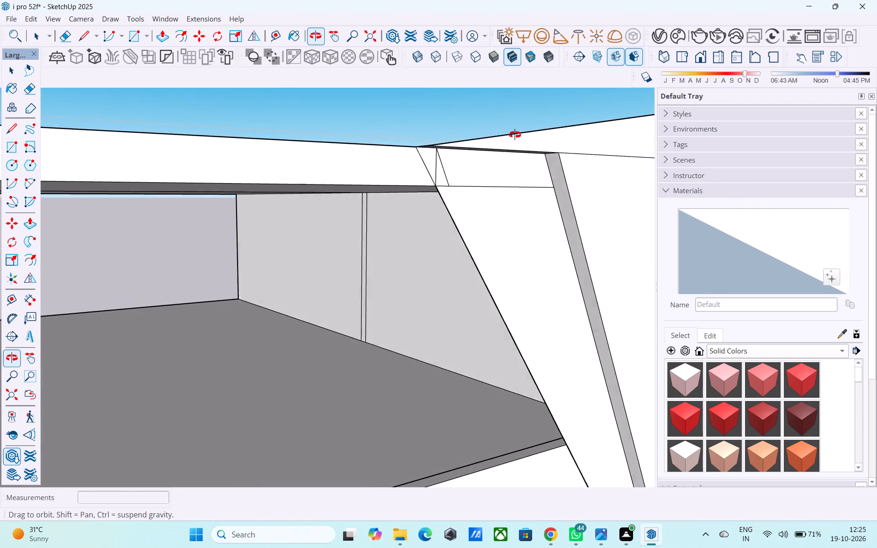
middle_drag(515, 135, 511, 137)
scroll(452, 173, up, 7)
drag(417, 162, 395, 162)
scroll(376, 160, down, 13)
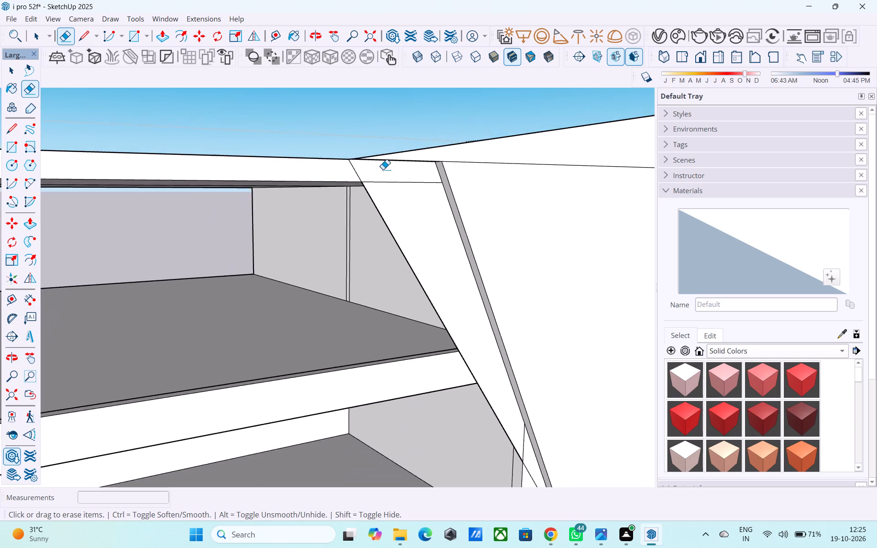
scroll(383, 169, down, 1)
middle_drag(398, 182, 402, 216)
scroll(268, 186, down, 10)
middle_drag(399, 181, 392, 173)
scroll(359, 189, up, 3)
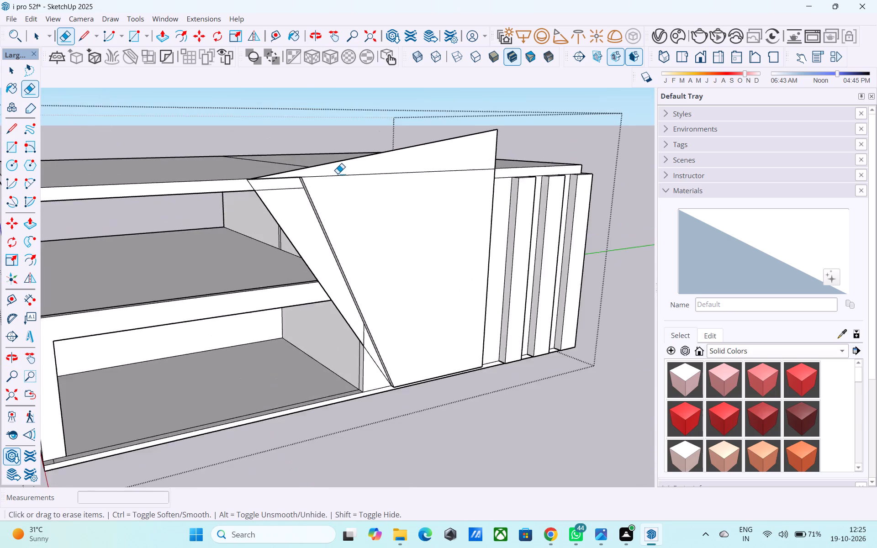
Draw a line extending the recessed strip's diagonal edge from the slab top up to the panel's sloped top edge.
scroll(338, 174, up, 10)
key(l)
scroll(295, 187, up, 4)
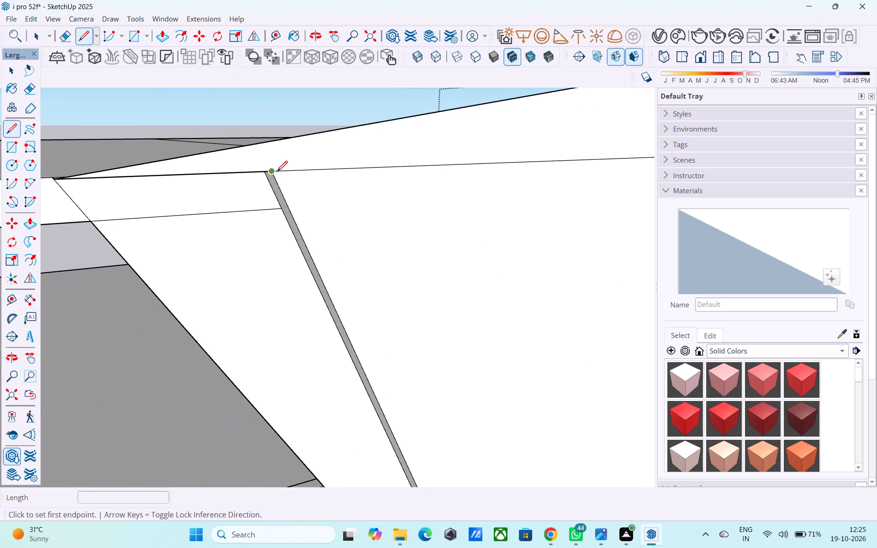
click(276, 171)
click(255, 146)
Push the small triangular face above the slab, beside the extended diagonal line, back to the recessed face's depth.
middle_drag(256, 148, 285, 123)
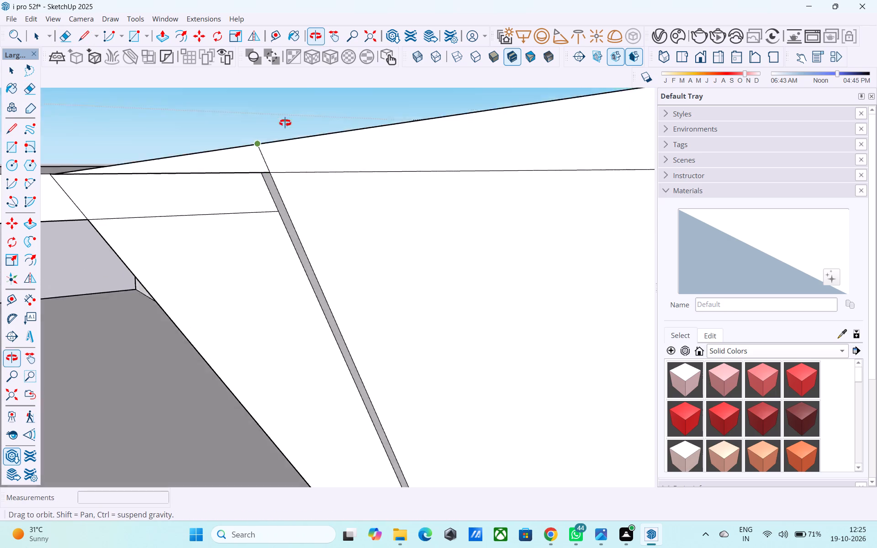
middle_drag(285, 123, 418, 134)
scroll(254, 163, up, 3)
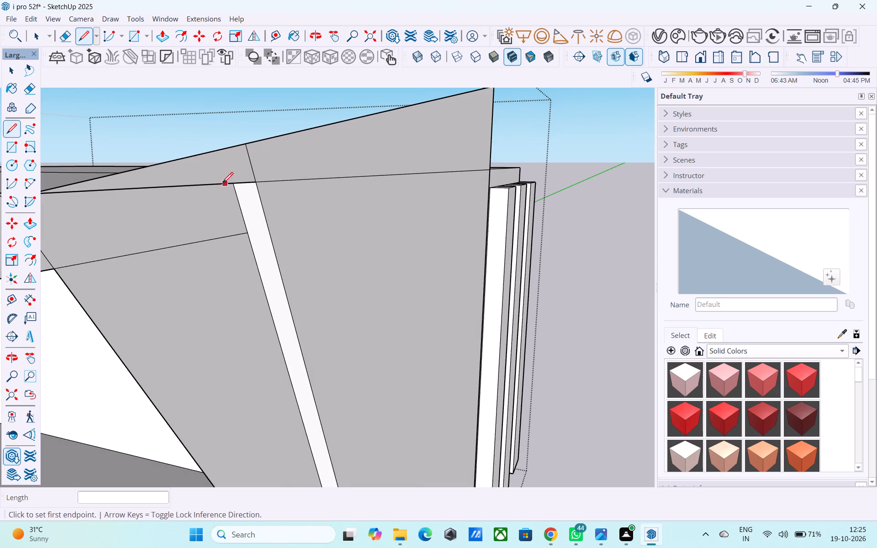
key(space)
click(217, 174)
click(217, 173)
key(p)
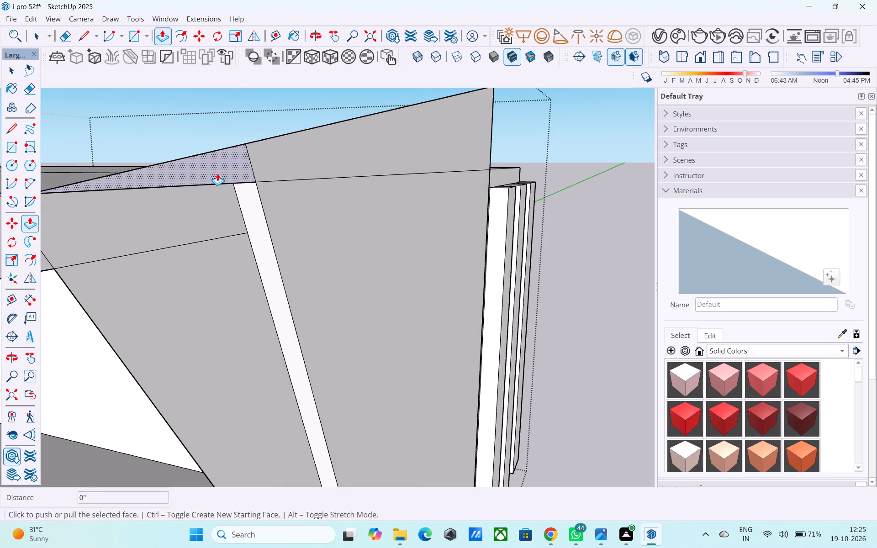
click(217, 173)
click(195, 189)
Erase the leftover edges and faces of the pushed triangular piece above the slab, beside the panel's diagonal edge.
middle_drag(195, 215, 196, 218)
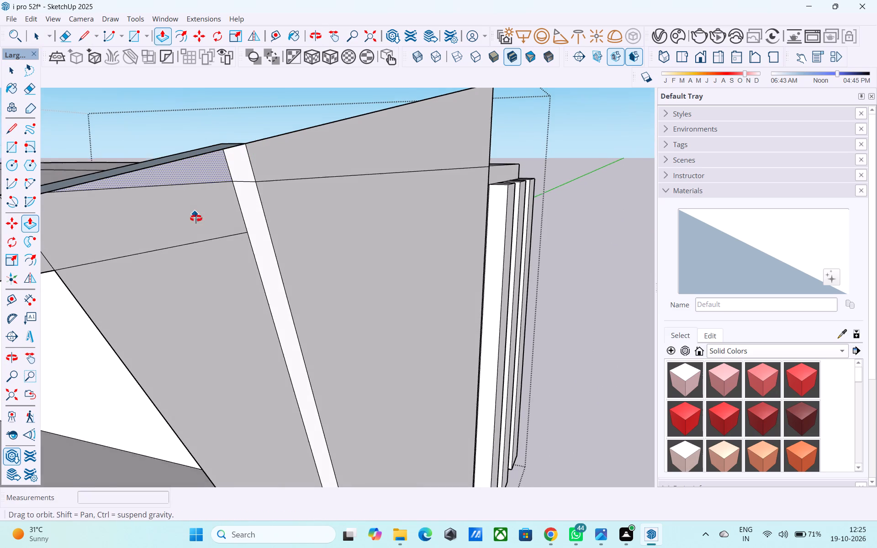
middle_drag(196, 218, 259, 265)
key(e)
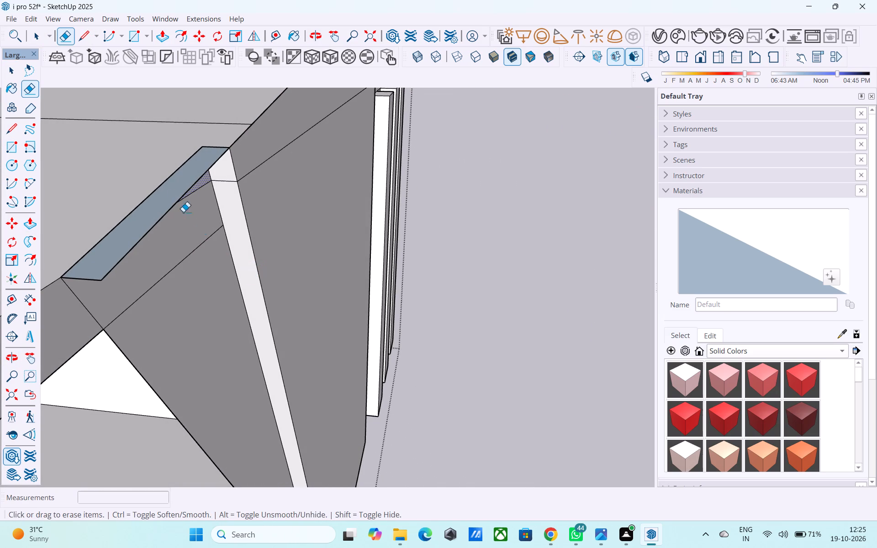
drag(167, 184, 158, 173)
drag(210, 153, 221, 136)
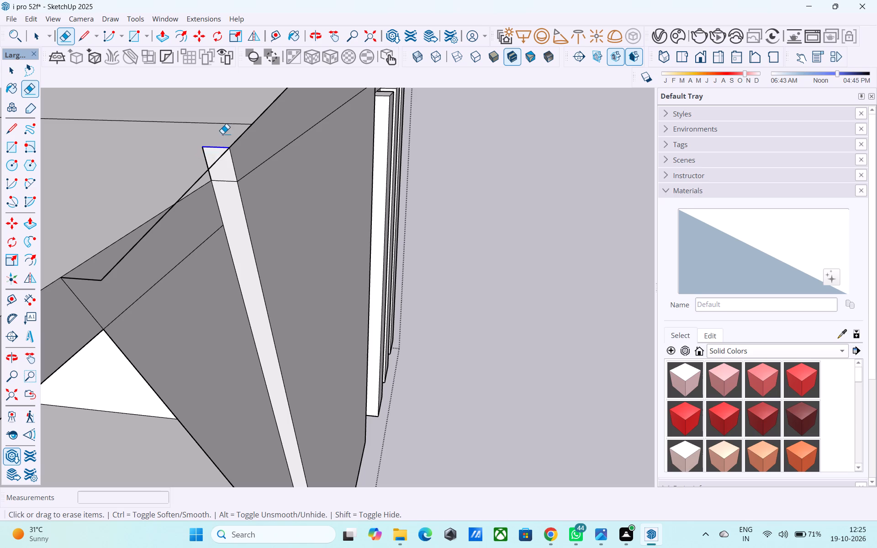
drag(213, 150, 188, 153)
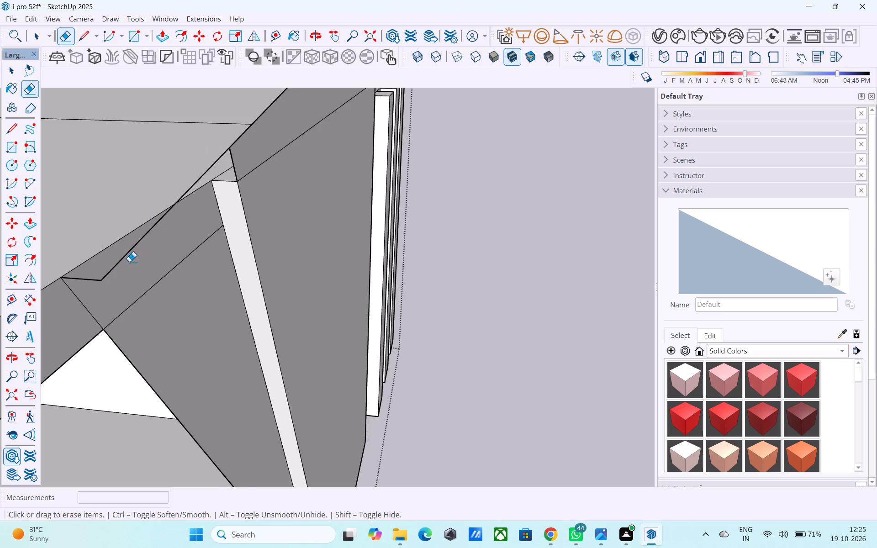
scroll(132, 262, down, 5)
middle_drag(258, 249, 255, 199)
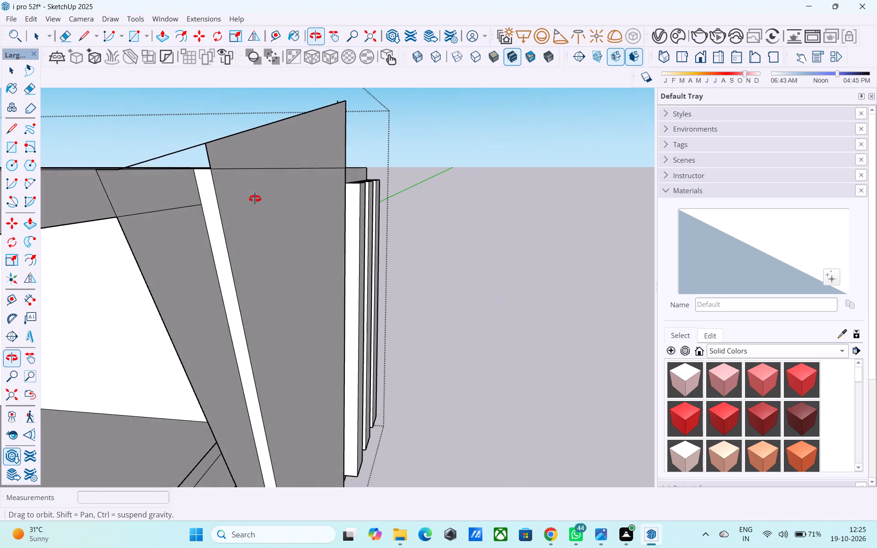
middle_drag(255, 199, 255, 199)
drag(181, 168, 172, 153)
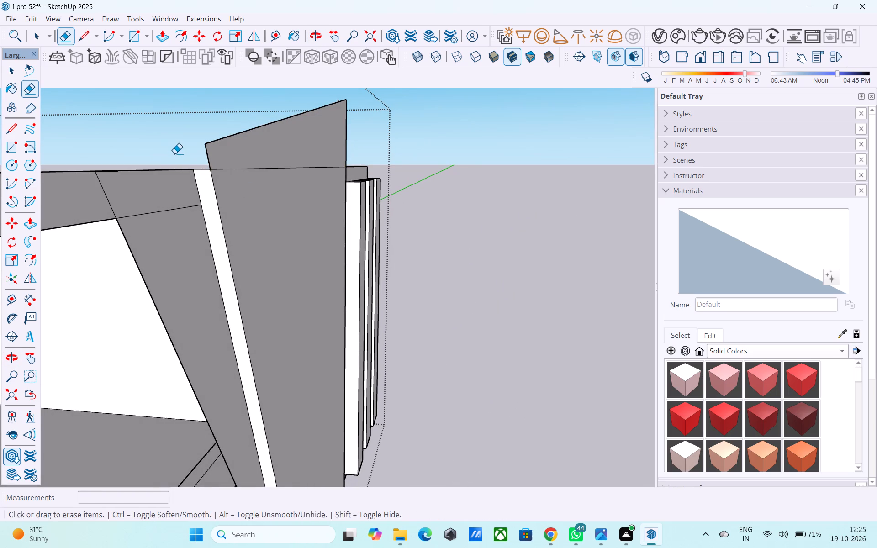
key(ctrl+z)
click(177, 154)
scroll(232, 141, down, 4)
middle_drag(249, 165, 232, 242)
scroll(180, 256, up, 7)
click(150, 215)
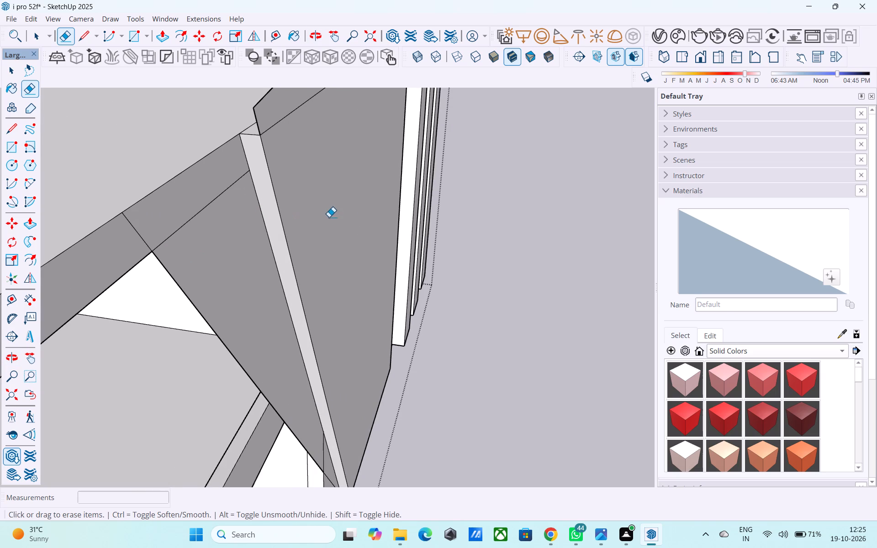
Erase the line crossing the diagonal panel's front face at slab level.
scroll(389, 200, down, 9)
middle_drag(391, 195, 261, 229)
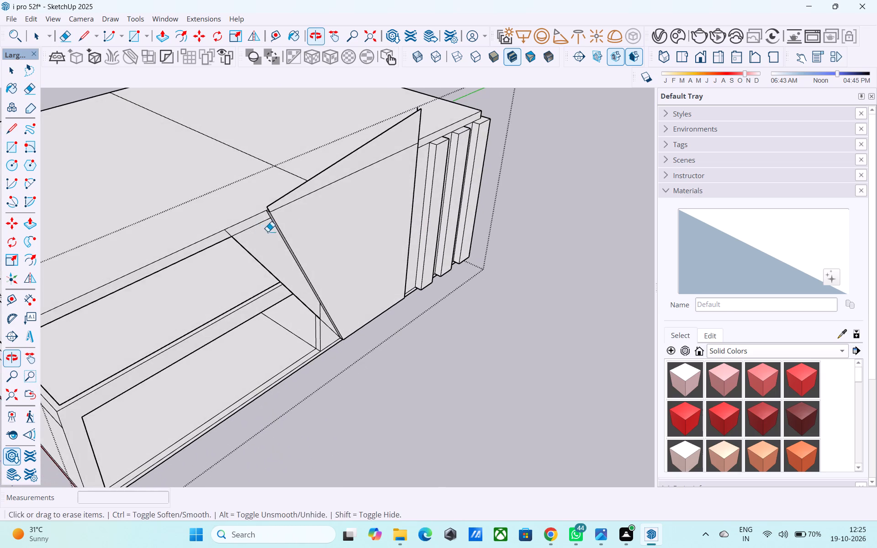
shift+middle_drag(306, 210, 242, 260)
scroll(302, 242, up, 4)
drag(307, 218, 306, 236)
Examine the trimmed diagonal panel and its junction with the top slab from several sides.
middle_drag(306, 237, 343, 228)
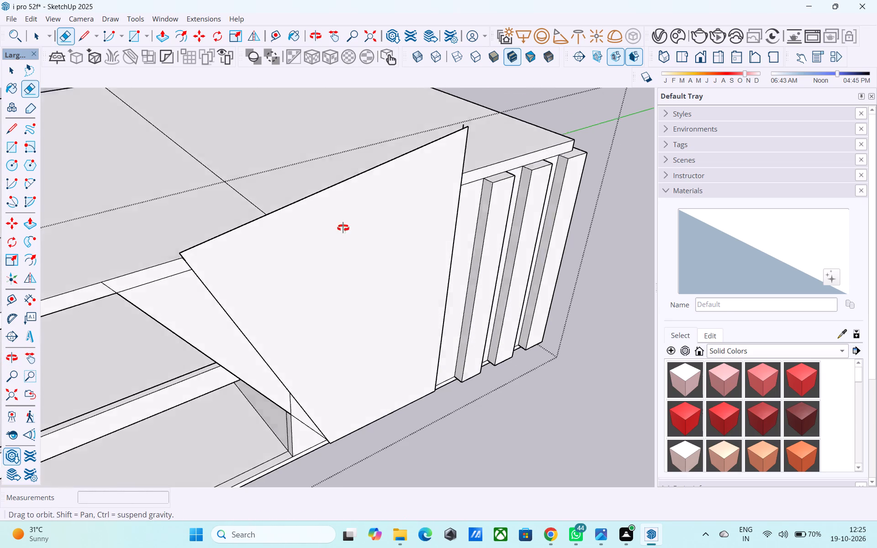
middle_drag(343, 228, 562, 232)
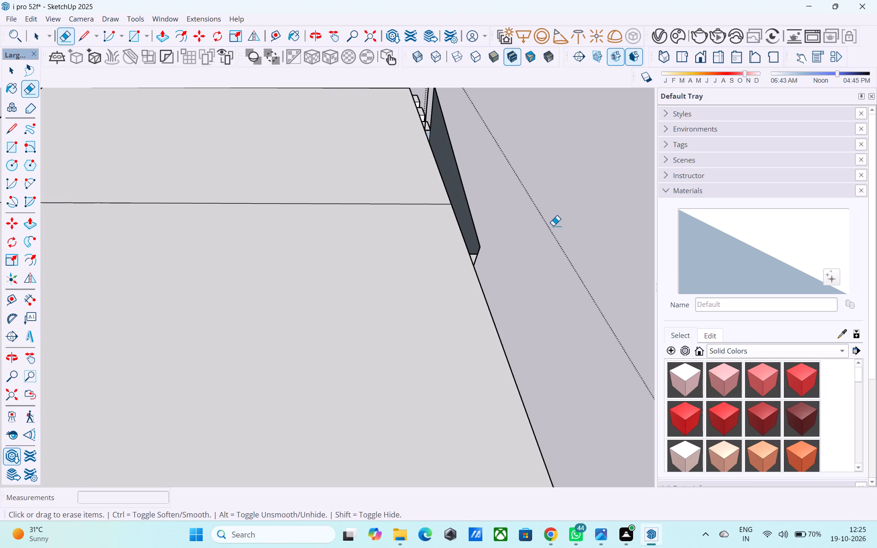
scroll(592, 242, down, 5)
middle_drag(592, 245, 407, 269)
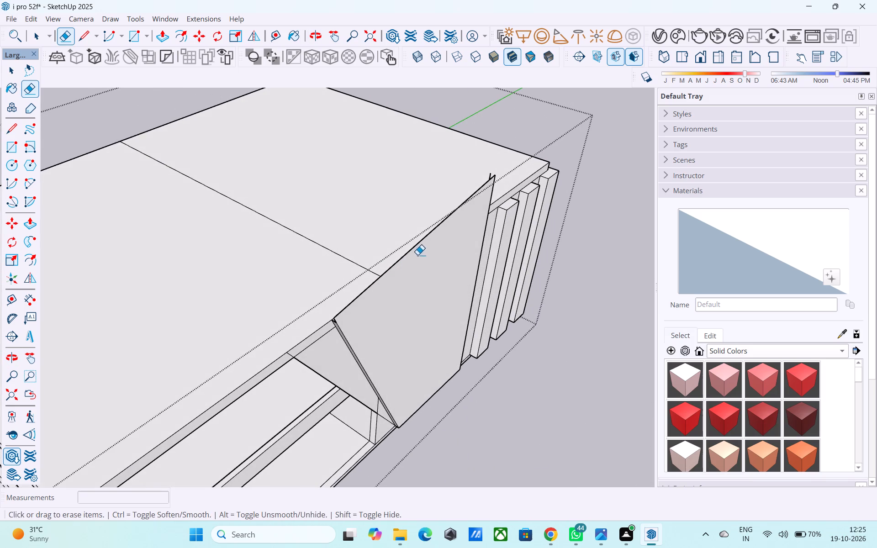
scroll(441, 273, down, 3)
middle_drag(442, 284, 424, 264)
scroll(345, 208, up, 6)
scroll(295, 182, down, 10)
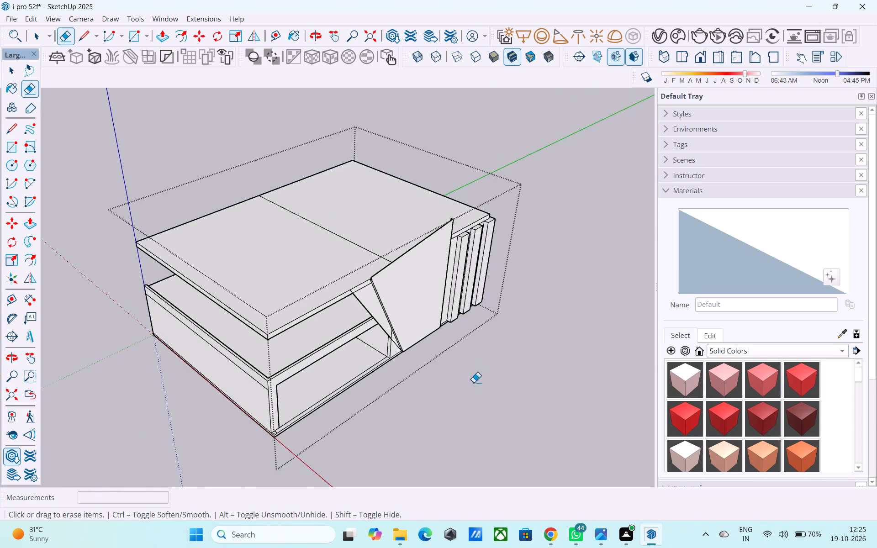
scroll(474, 382, down, 5)
middle_drag(475, 400, 433, 348)
scroll(343, 226, up, 5)
middle_drag(347, 238, 331, 140)
middle_drag(437, 223, 308, 223)
scroll(429, 219, up, 1)
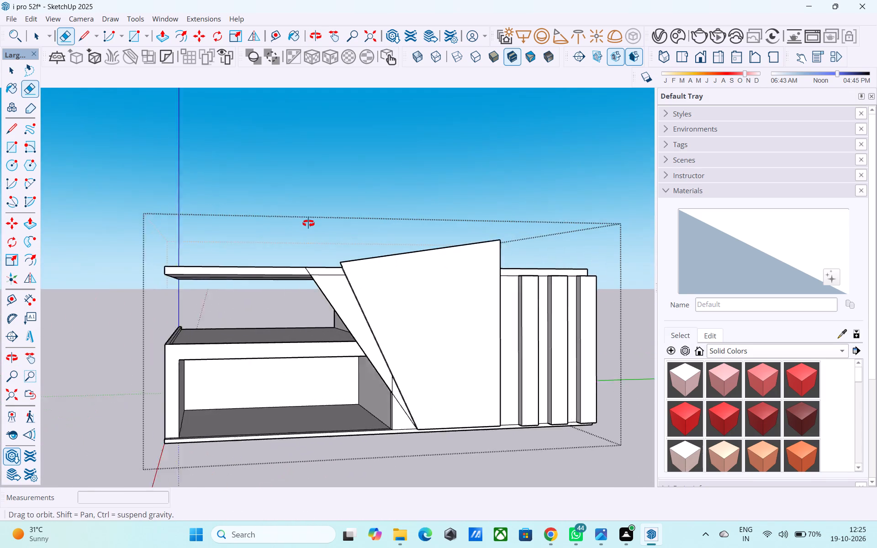
middle_drag(308, 223, 308, 226)
middle_drag(426, 250, 355, 272)
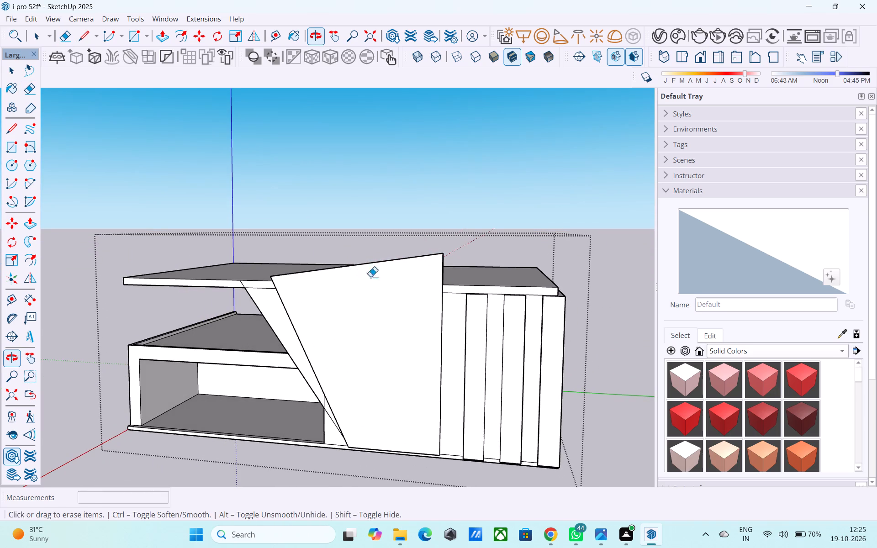
middle_drag(417, 276, 395, 290)
scroll(435, 303, up, 4)
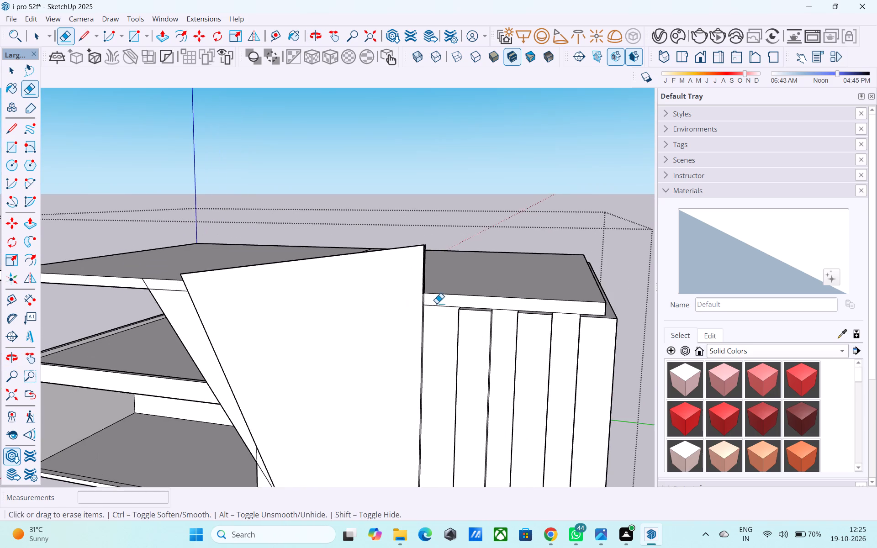
Draw 1' vertical lines upward from the back and front top corners of the diagonal panel's tall end.
scroll(475, 297, down, 4)
middle_drag(516, 303, 428, 340)
scroll(372, 325, up, 9)
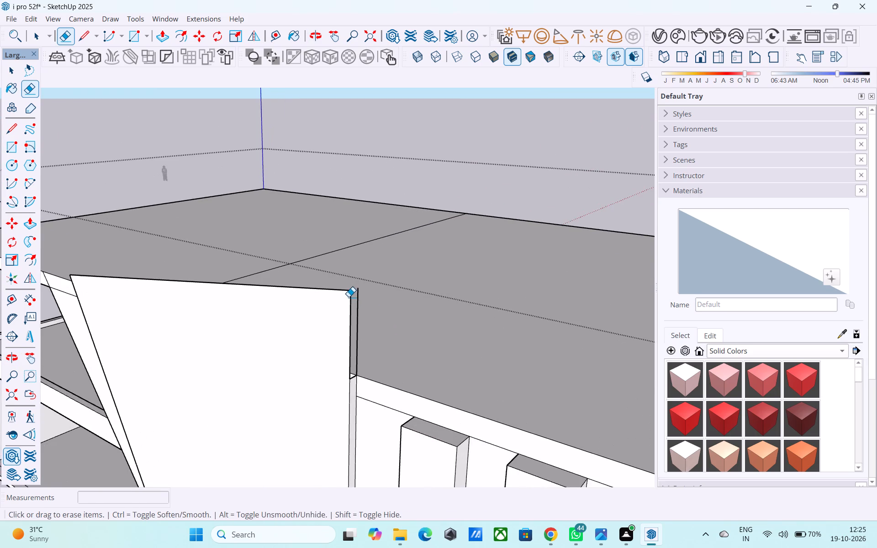
scroll(349, 295, up, 3)
key(l)
click(361, 285)
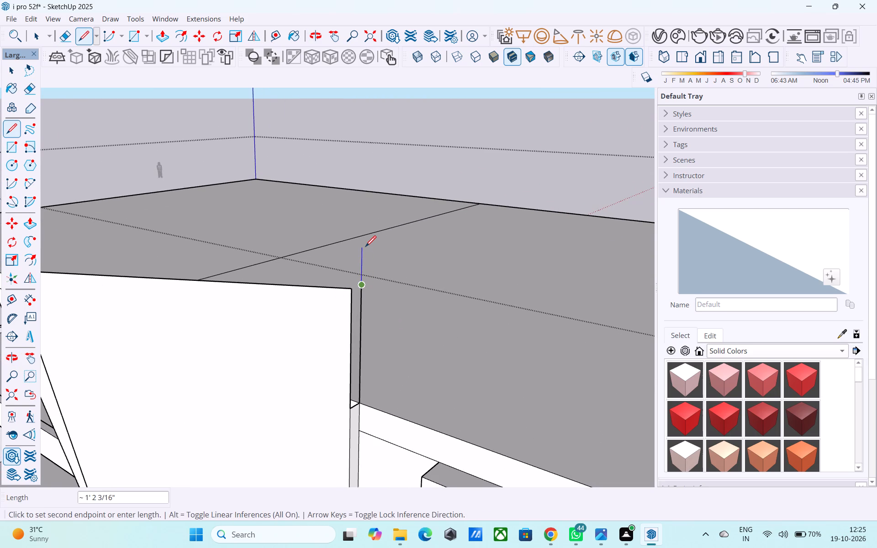
text(1')
key(Return)
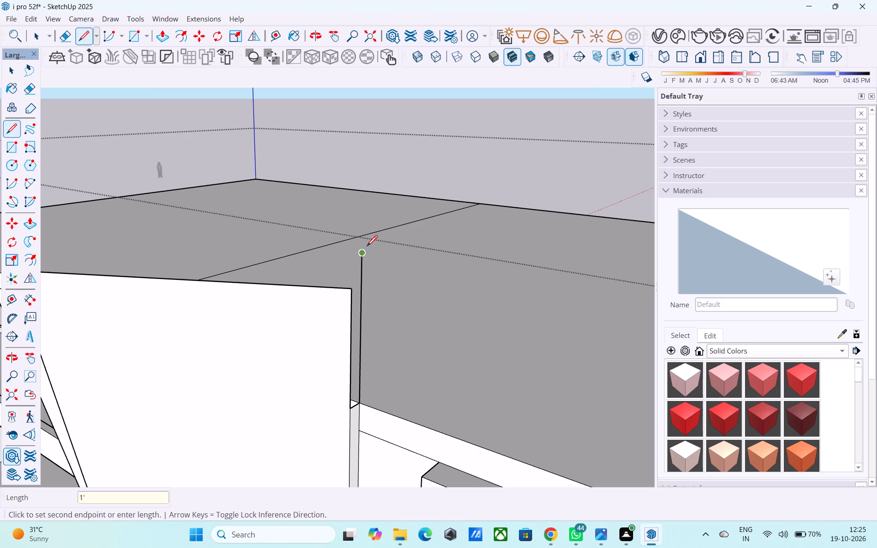
key(l)
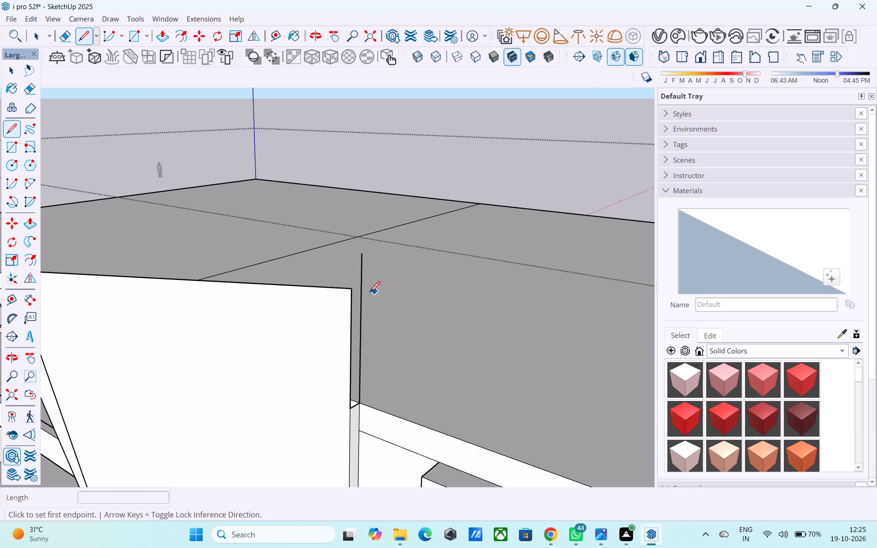
click(350, 289)
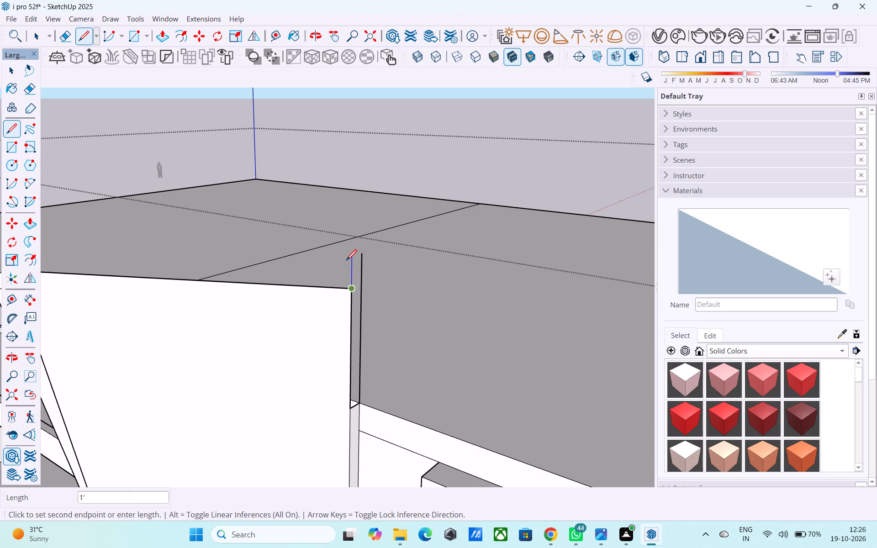
text(1')
key(Return)
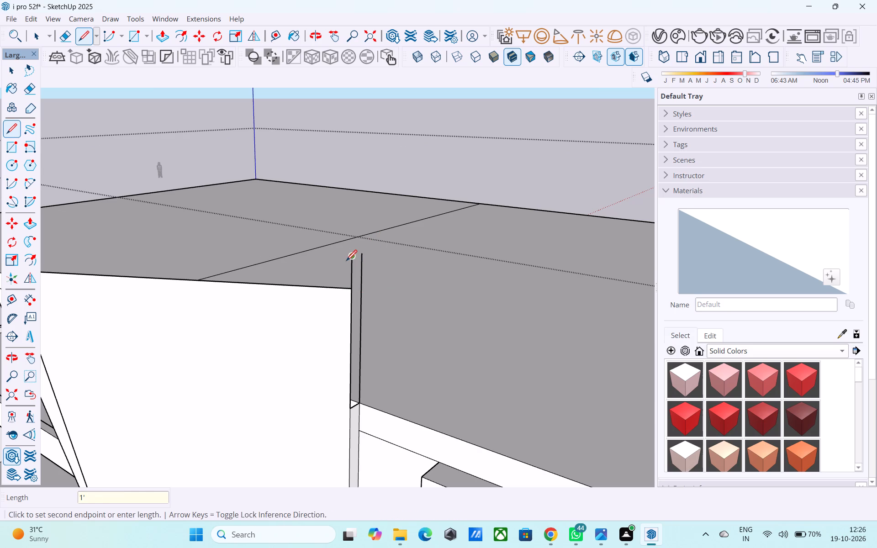
Draw a sloped line from the top of the front 1' vertical line to the panel's low top corner.
key(l)
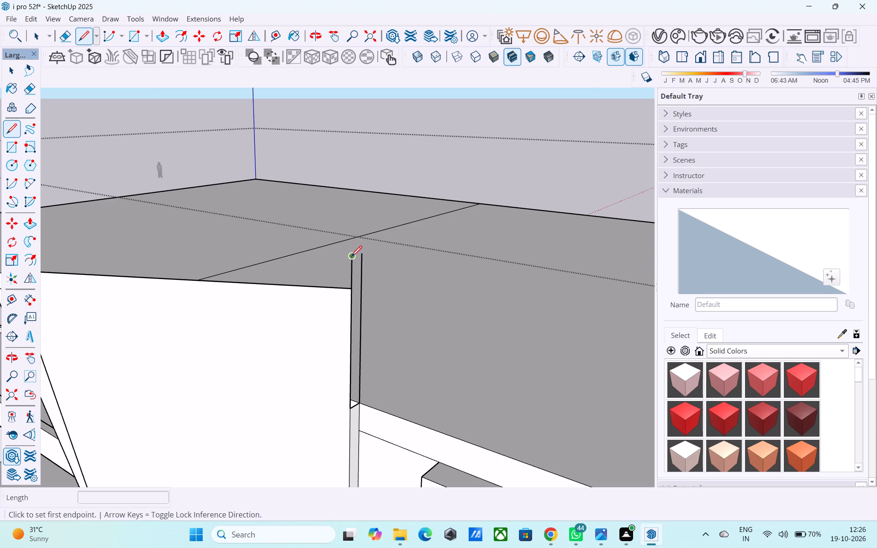
click(351, 257)
scroll(351, 257, down, 4)
shift+middle_drag(159, 254, 310, 285)
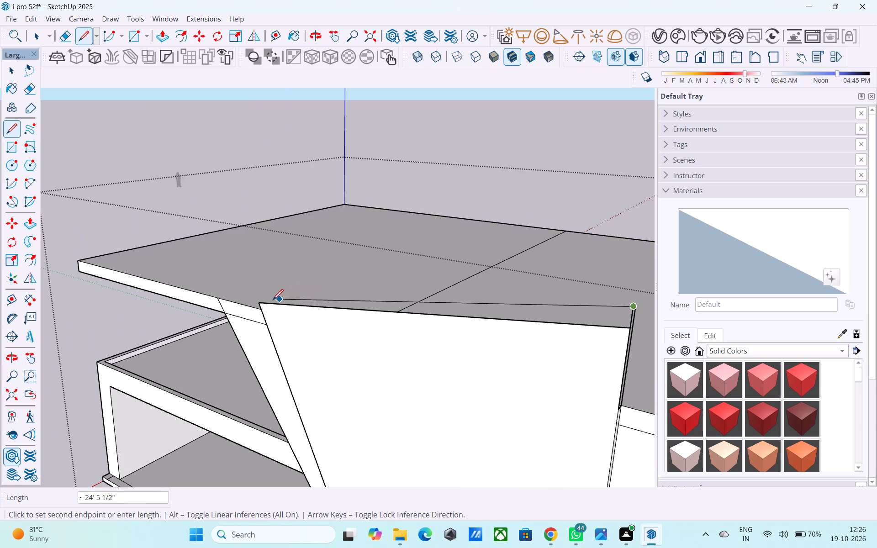
click(261, 303)
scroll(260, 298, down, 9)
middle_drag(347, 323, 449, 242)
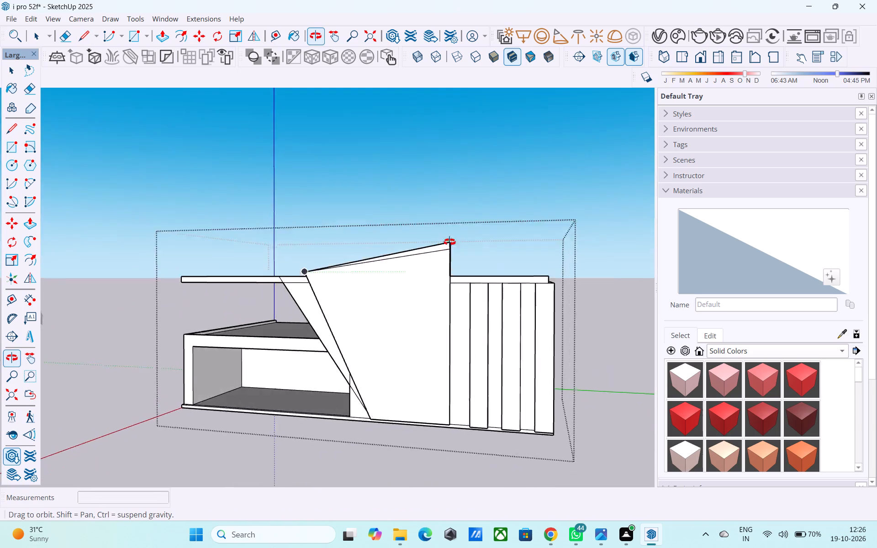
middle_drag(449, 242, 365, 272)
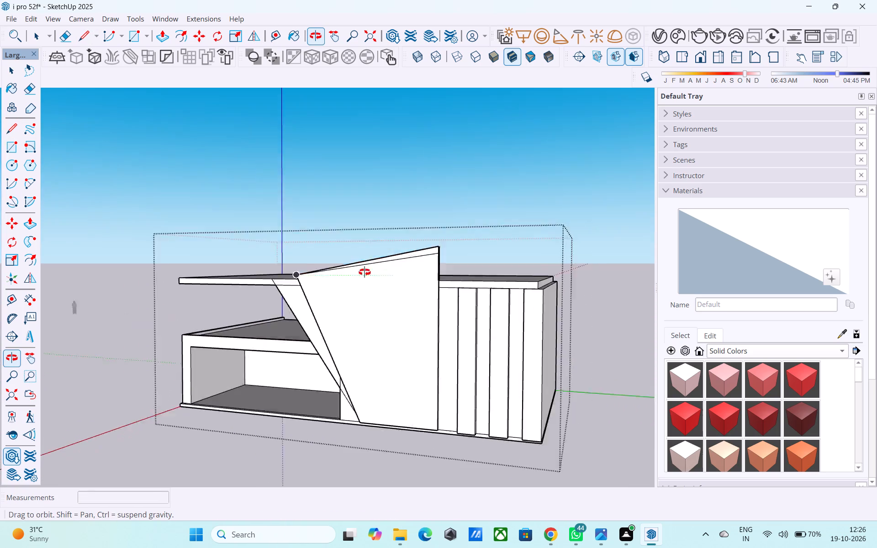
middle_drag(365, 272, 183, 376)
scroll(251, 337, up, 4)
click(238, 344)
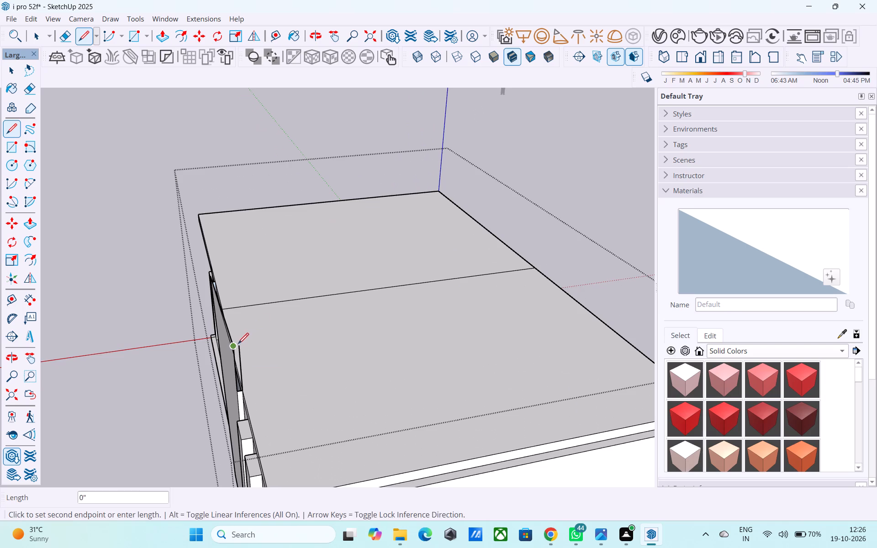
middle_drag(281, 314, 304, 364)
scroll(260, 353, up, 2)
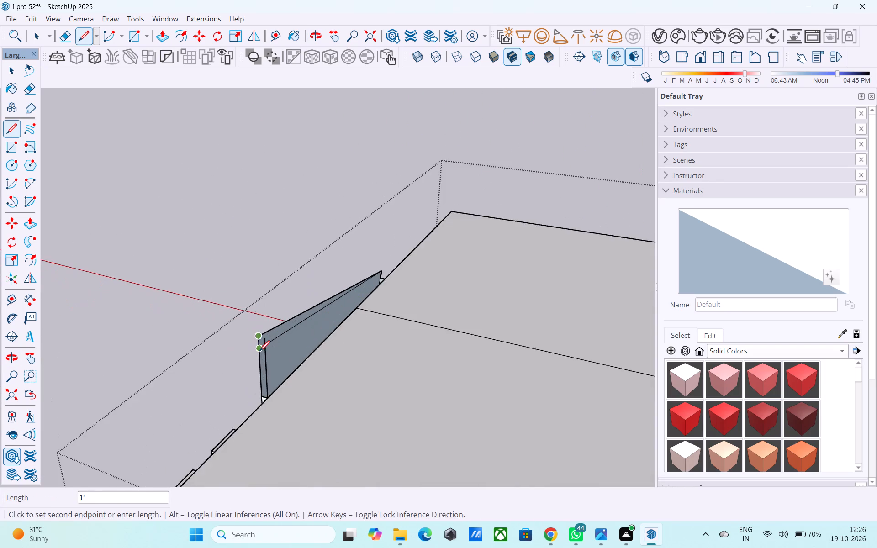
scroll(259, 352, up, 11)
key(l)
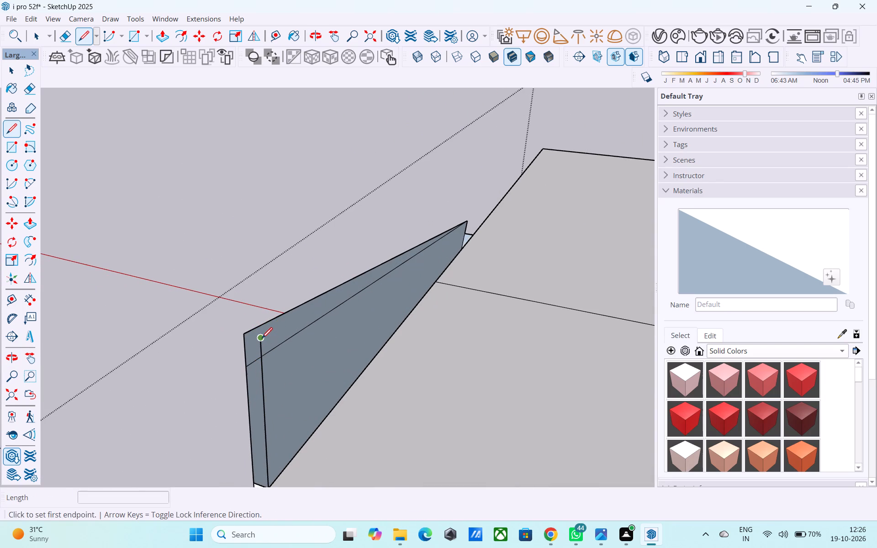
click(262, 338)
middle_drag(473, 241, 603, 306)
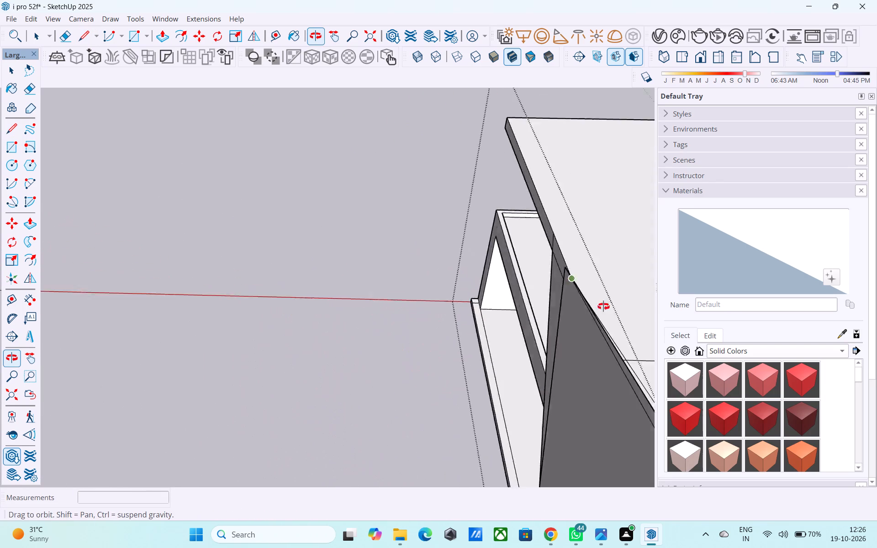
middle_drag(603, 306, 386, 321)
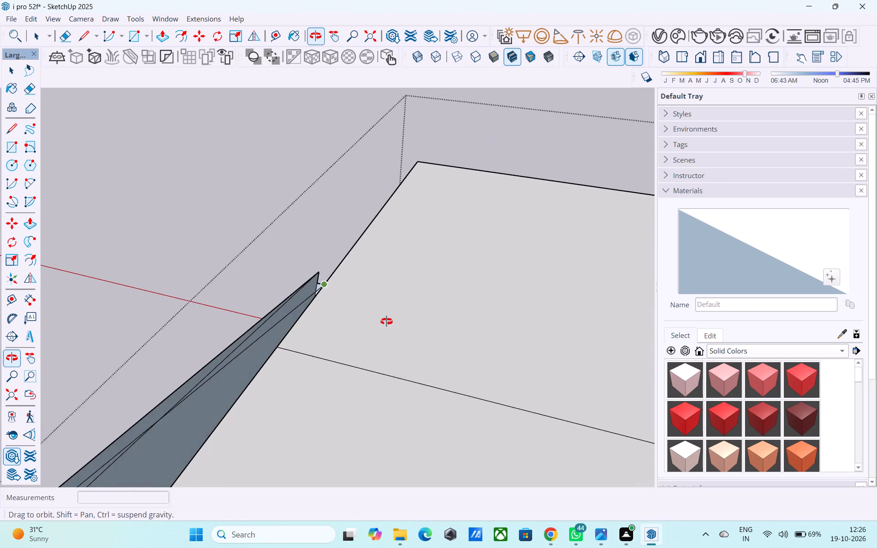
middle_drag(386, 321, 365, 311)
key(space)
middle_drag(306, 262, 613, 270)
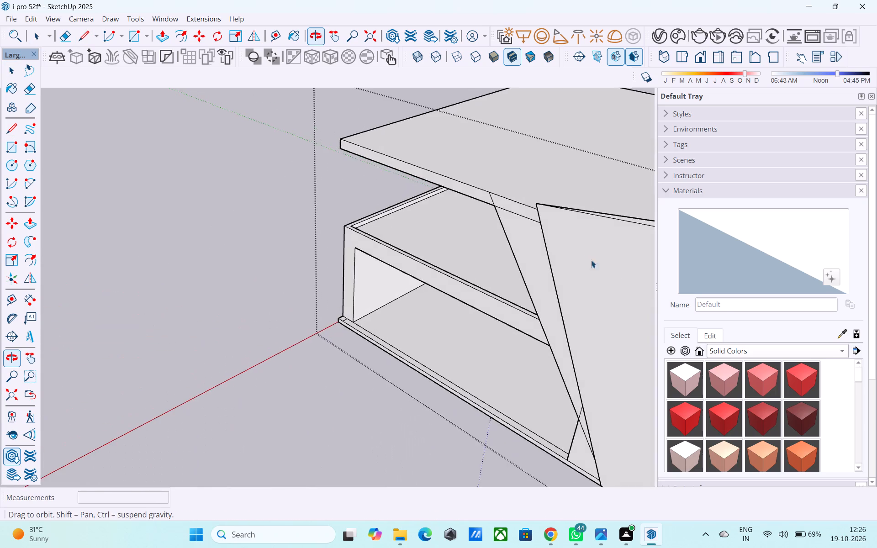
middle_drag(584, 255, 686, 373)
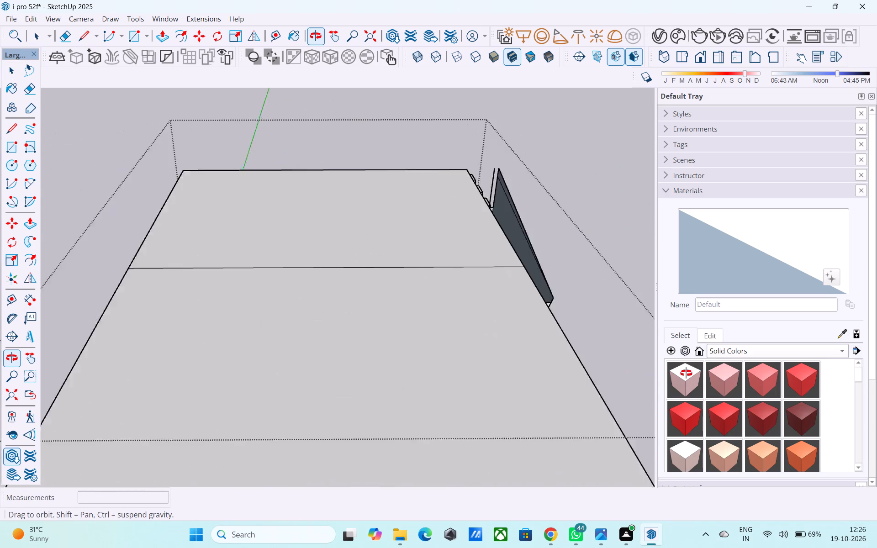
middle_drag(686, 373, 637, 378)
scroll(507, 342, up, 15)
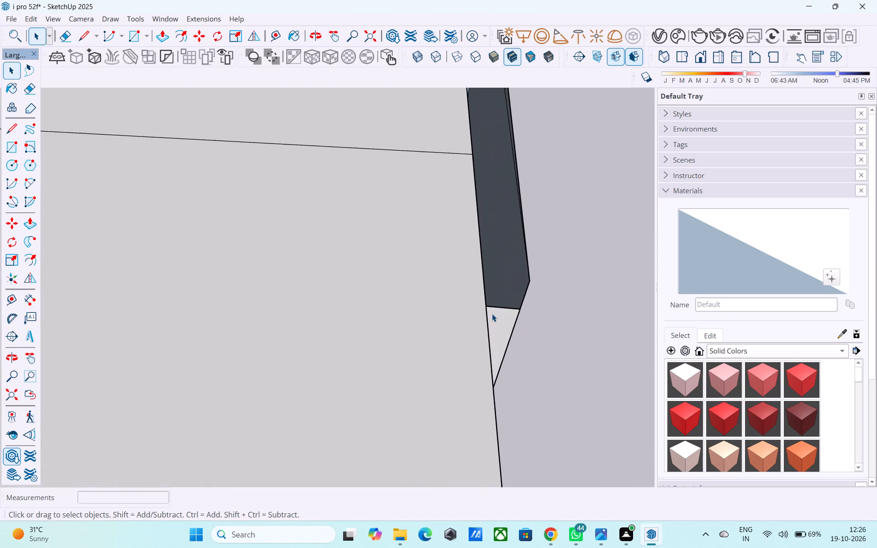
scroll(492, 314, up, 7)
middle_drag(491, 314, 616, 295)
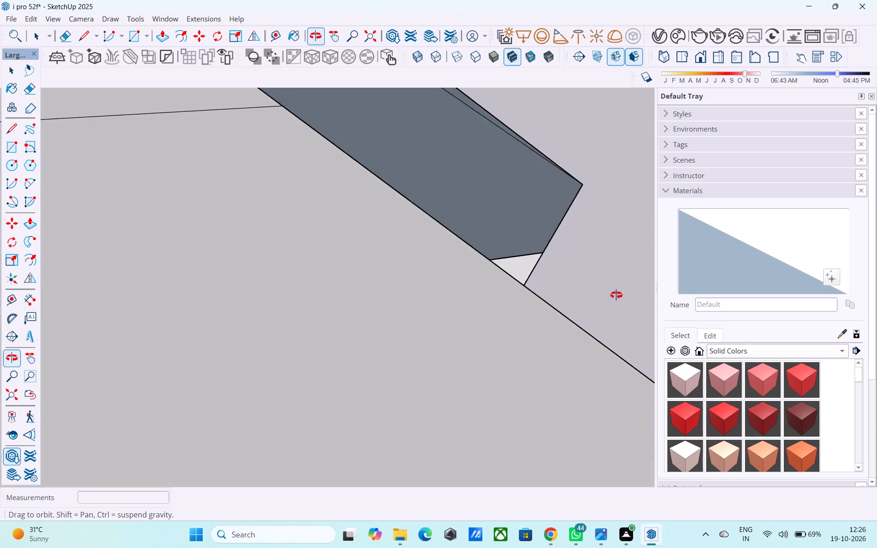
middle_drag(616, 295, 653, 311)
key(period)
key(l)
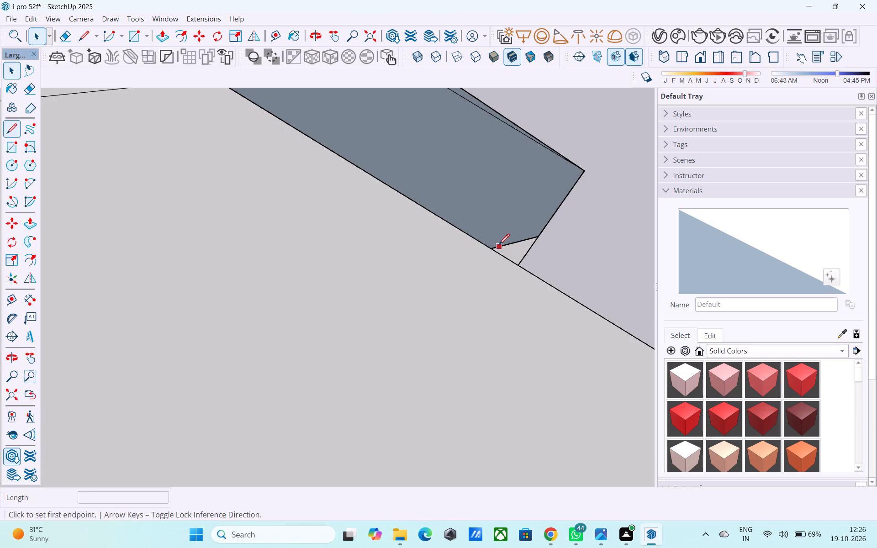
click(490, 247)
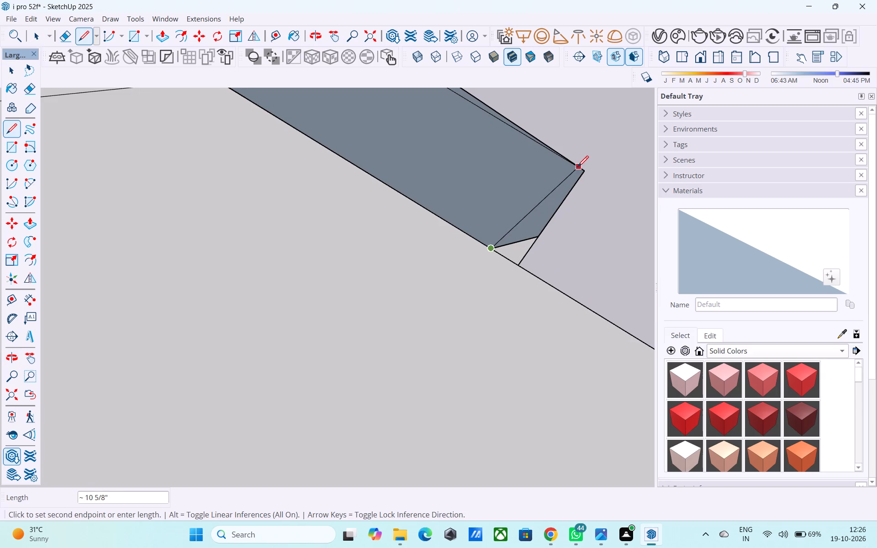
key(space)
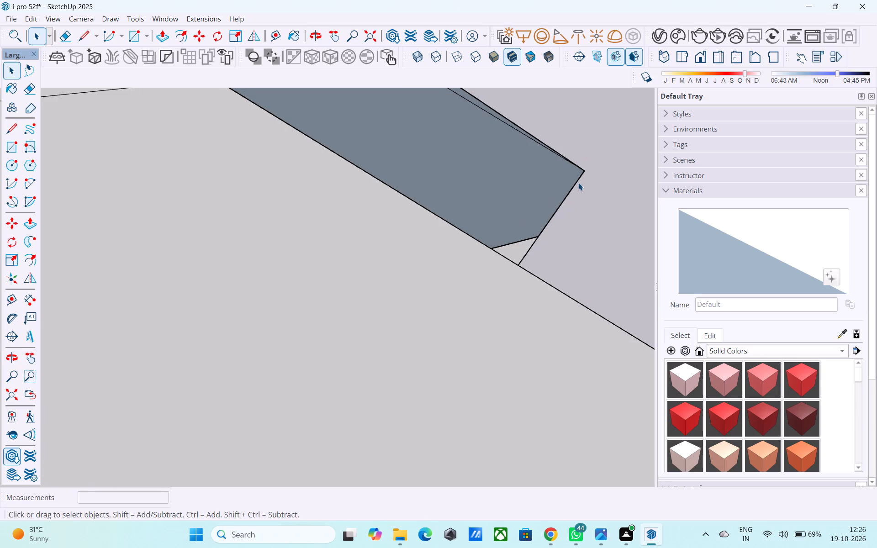
Copy the short vertical line at the diagonal panel's low front corner 6" across to the low back corner.
click(577, 181)
key(m)
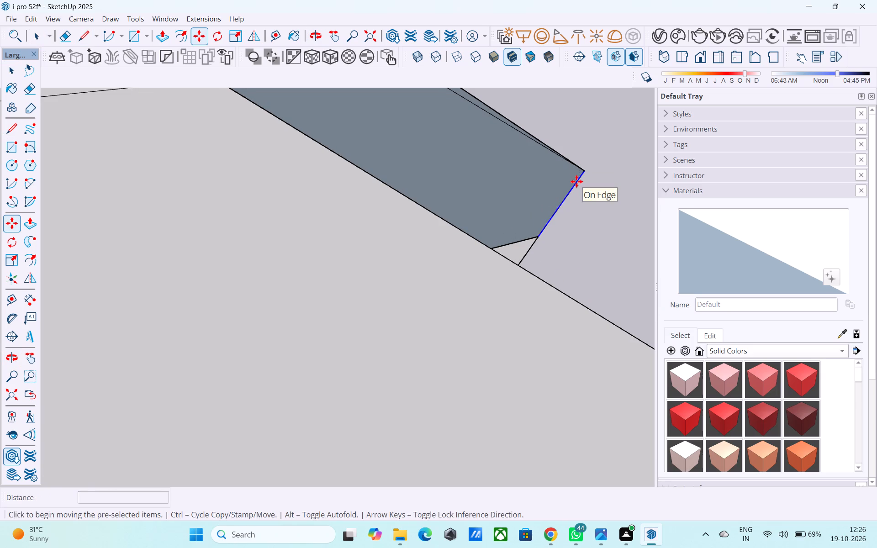
click(539, 239)
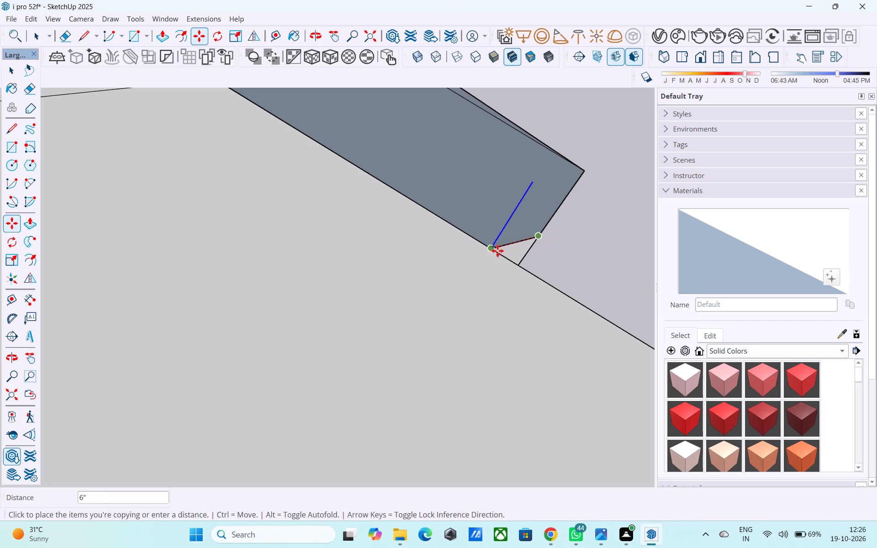
click(495, 249)
Draw a sloped line from the top of the copied vertical line to the top of the tall end's back 1' vertical line.
middle_drag(485, 255, 166, 238)
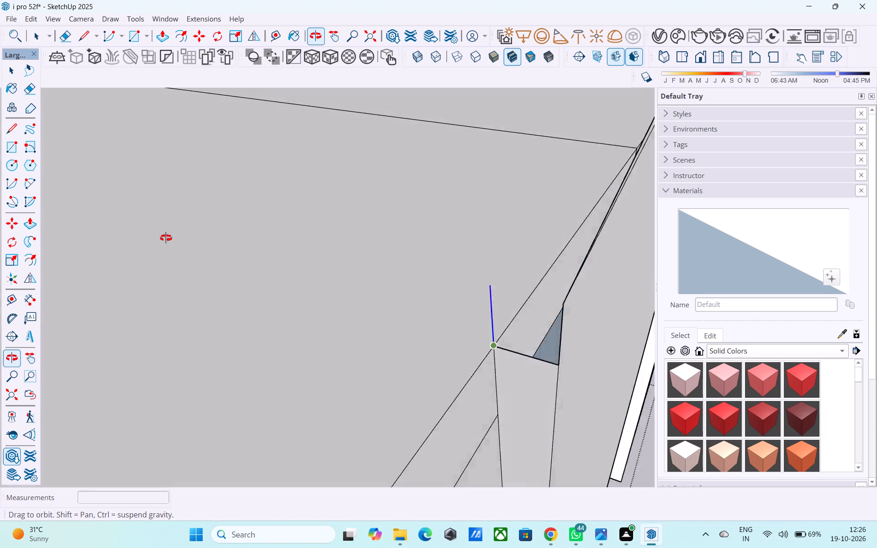
middle_drag(166, 238, 148, 239)
key(l)
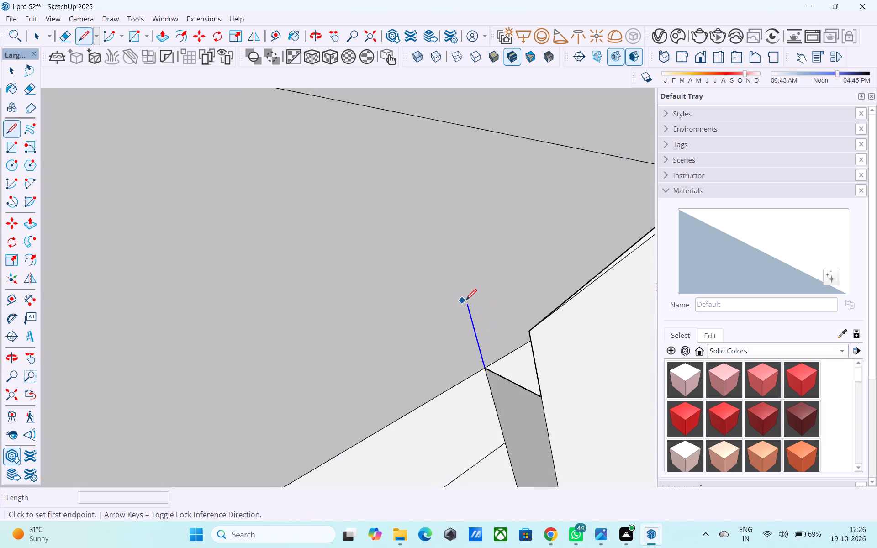
click(470, 300)
scroll(463, 296, down, 4)
scroll(463, 297, up, 9)
key(l)
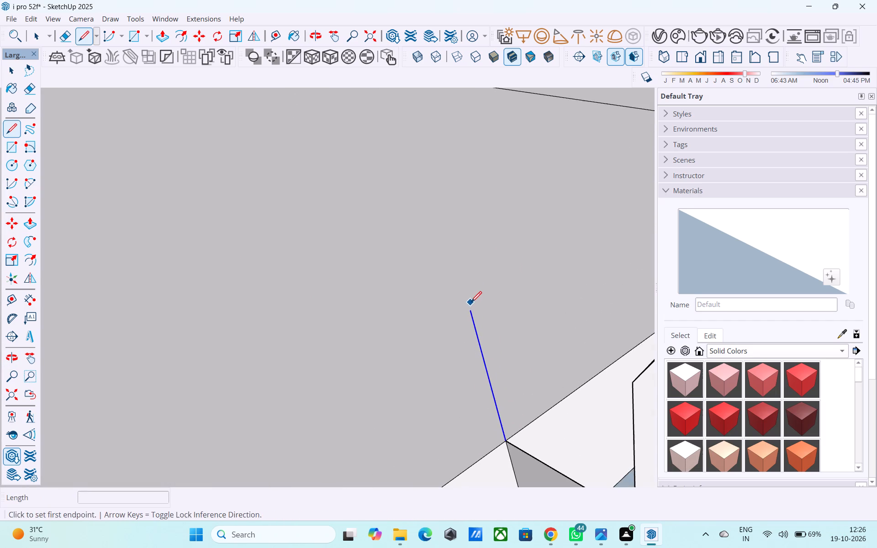
click(472, 310)
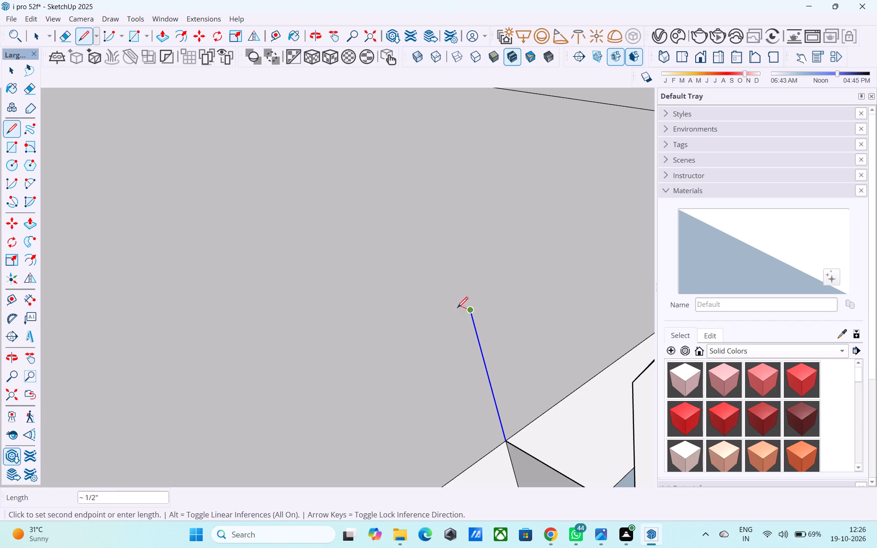
scroll(322, 278, down, 20)
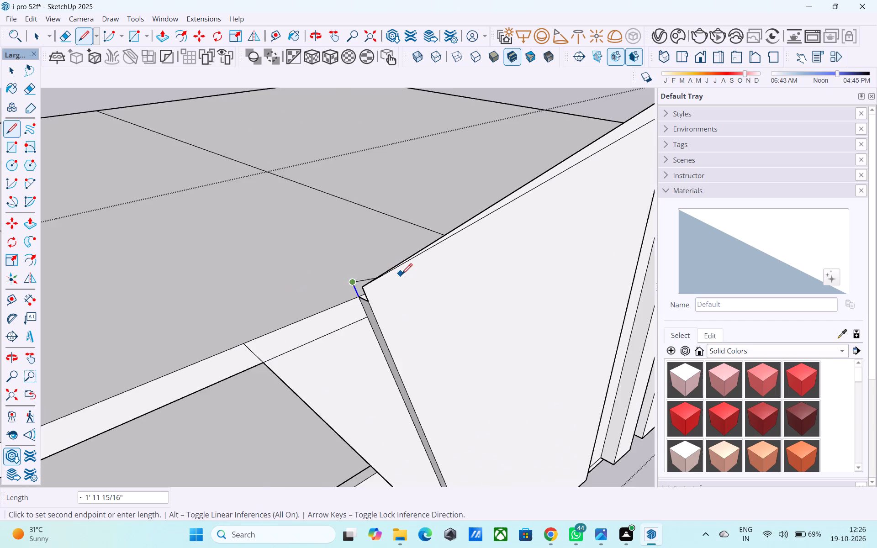
scroll(402, 276, down, 4)
middle_drag(489, 233, 491, 389)
scroll(533, 254, up, 2)
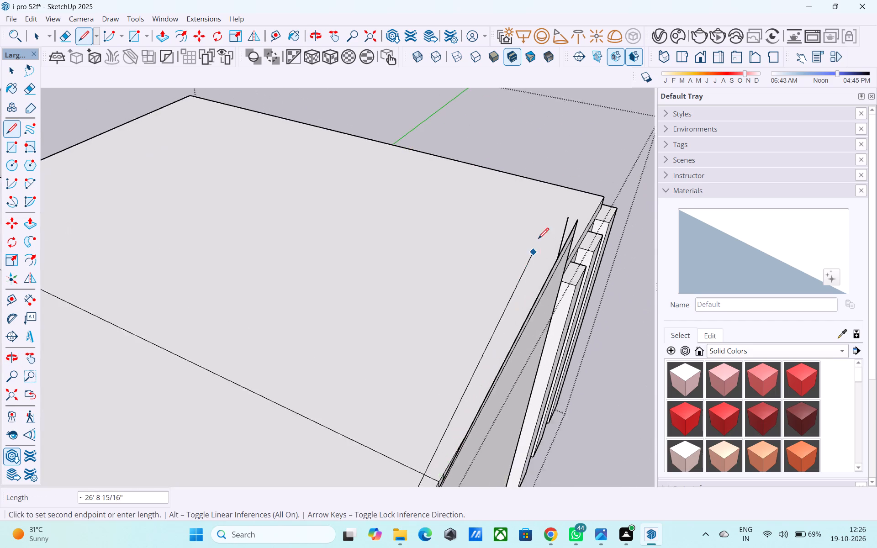
scroll(538, 240, up, 5)
click(570, 213)
Join the front and back sloped edges with cross lines at the panel's tall and low ends, closing its top.
click(570, 213)
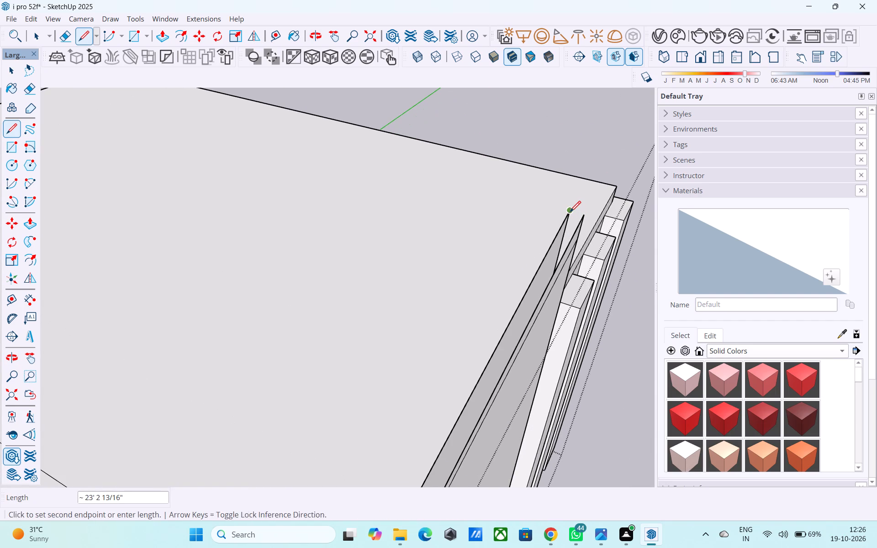
click(580, 216)
middle_drag(579, 217, 491, 168)
scroll(491, 168, down, 6)
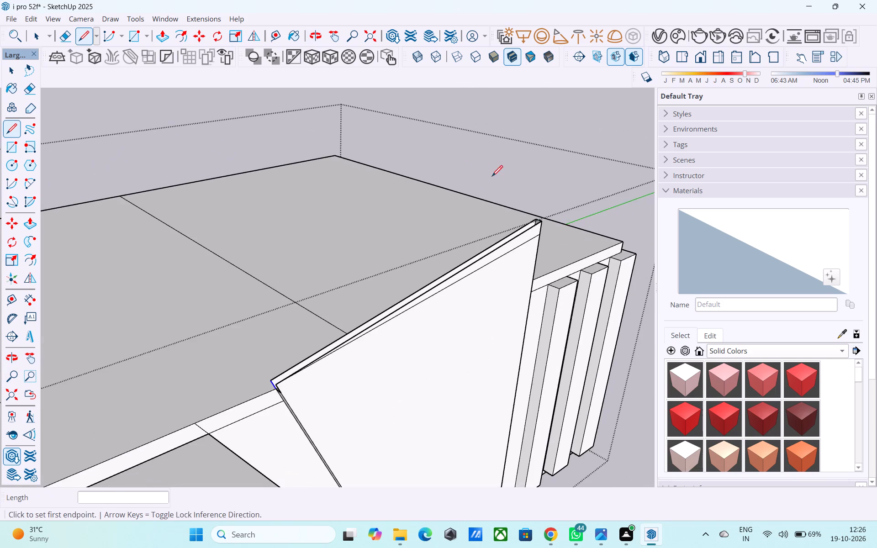
scroll(295, 358, up, 20)
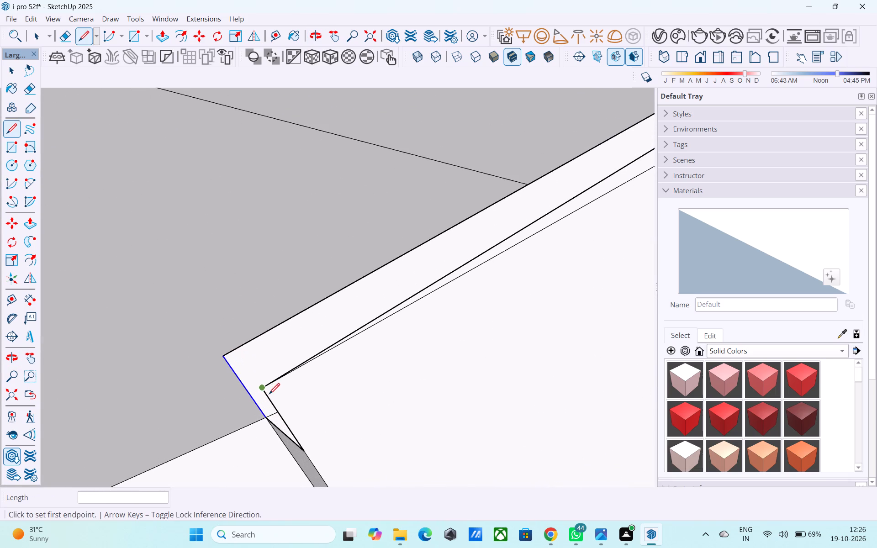
click(264, 390)
click(223, 354)
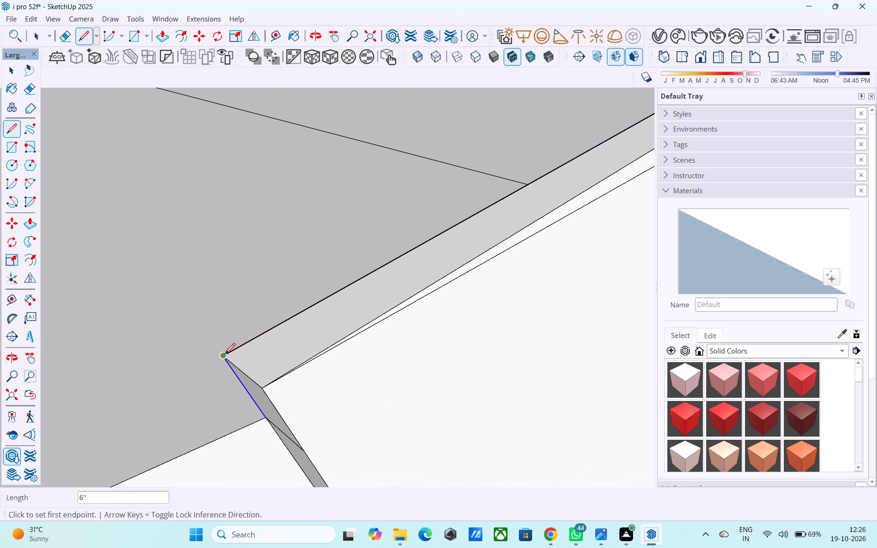
Erase the old top-edge lines left across the panel's low end face and its front face.
scroll(225, 355, down, 6)
middle_drag(227, 380, 347, 319)
key(e)
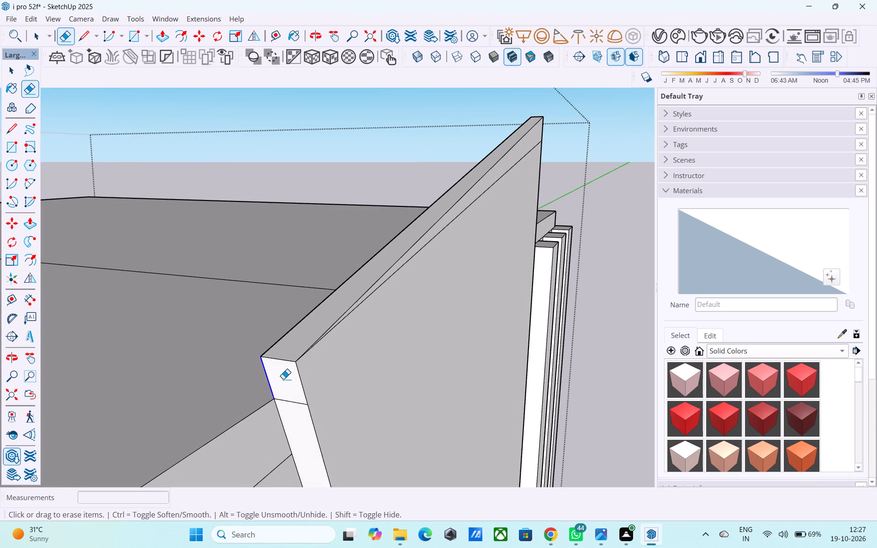
drag(286, 385, 291, 402)
scroll(423, 273, up, 5)
drag(422, 232, 425, 240)
Examine the diagonal panel's raised sloped top and front face from several angles.
scroll(430, 255, up, 1)
middle_drag(430, 255, 327, 308)
scroll(284, 340, down, 9)
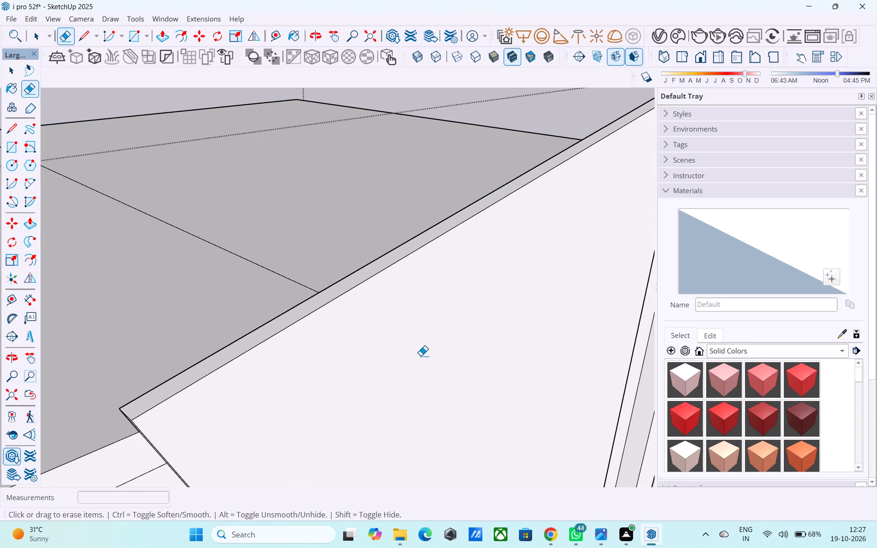
scroll(421, 356, down, 4)
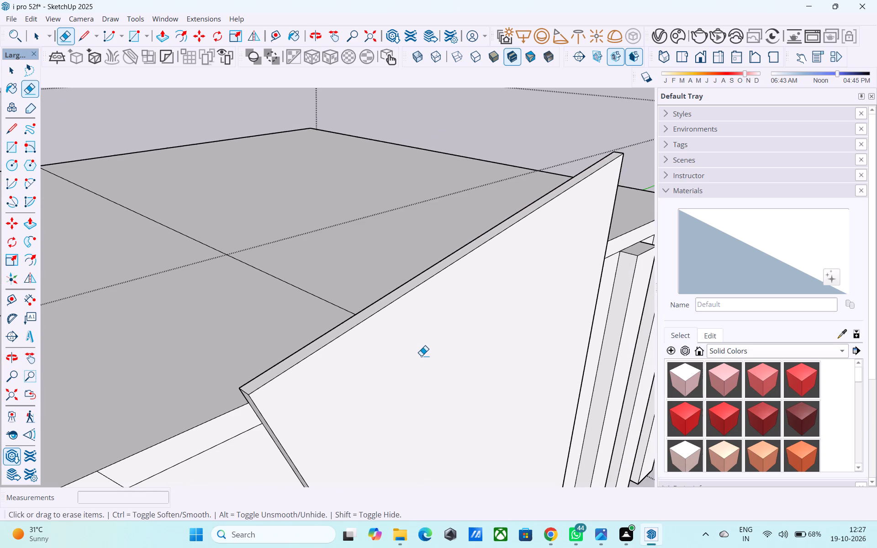
scroll(510, 283, down, 5)
middle_drag(512, 281, 421, 233)
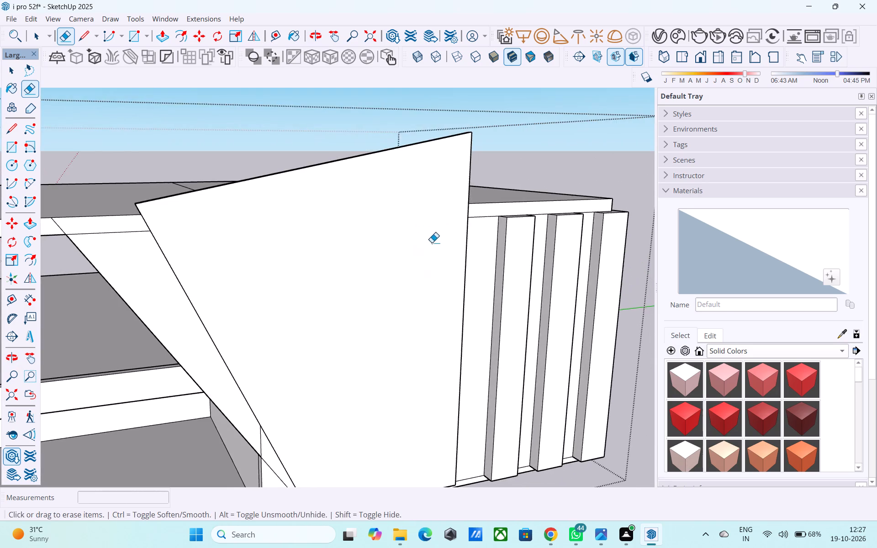
scroll(445, 261, down, 8)
middle_drag(484, 289, 438, 303)
Erase the leftover diagonal edge beside the panel and the diagonal line crossing the top slab's front edge.
scroll(391, 285, up, 6)
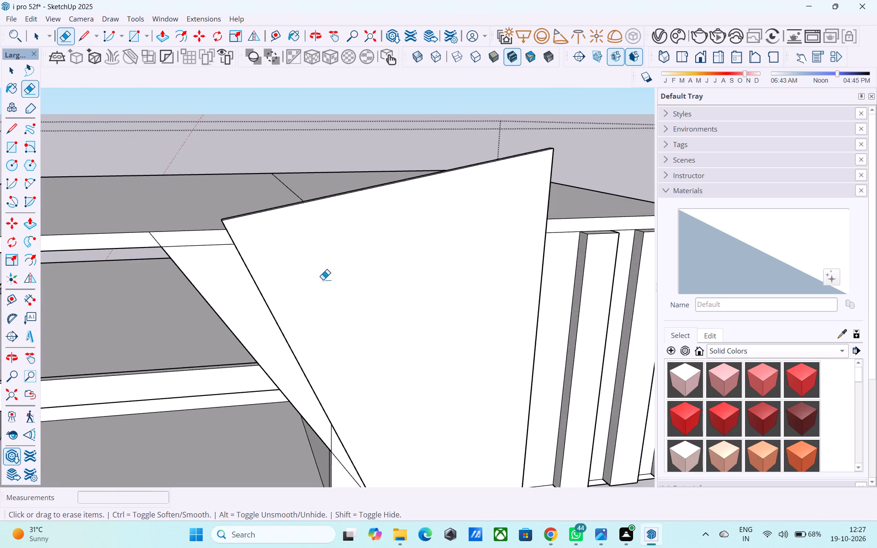
scroll(323, 279, up, 4)
middle_drag(314, 275, 583, 210)
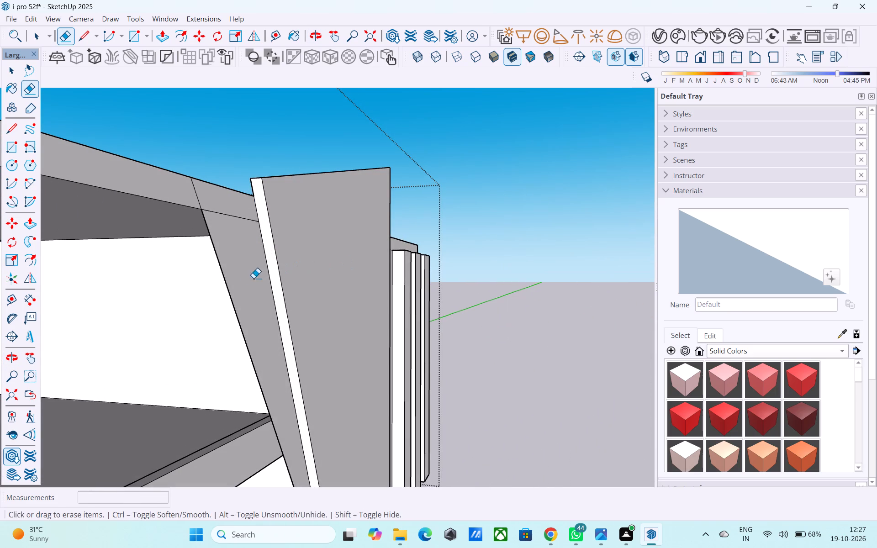
drag(236, 288, 196, 290)
scroll(204, 292, down, 6)
scroll(215, 268, up, 8)
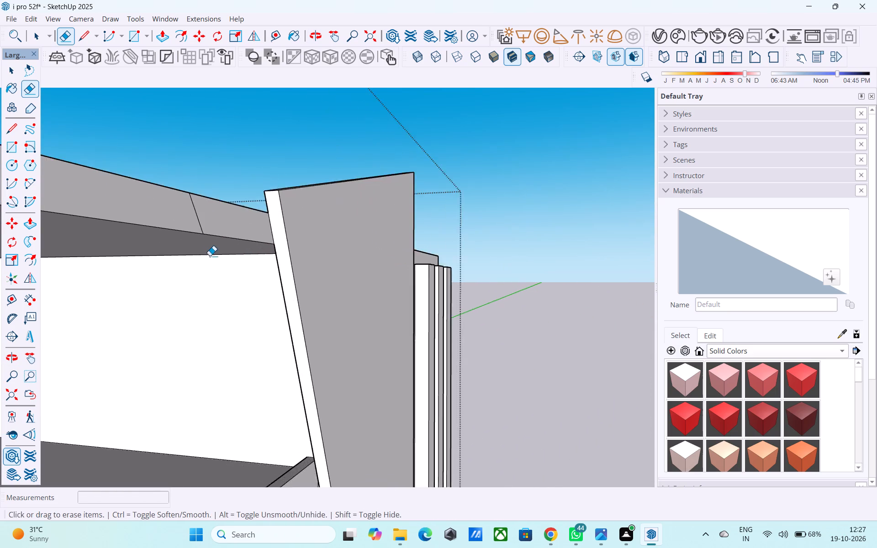
scroll(210, 256, up, 3)
drag(191, 182, 171, 176)
Examine the cleaned-up diagonal panel against the slabs and lower floor from the front and side.
scroll(259, 177, down, 15)
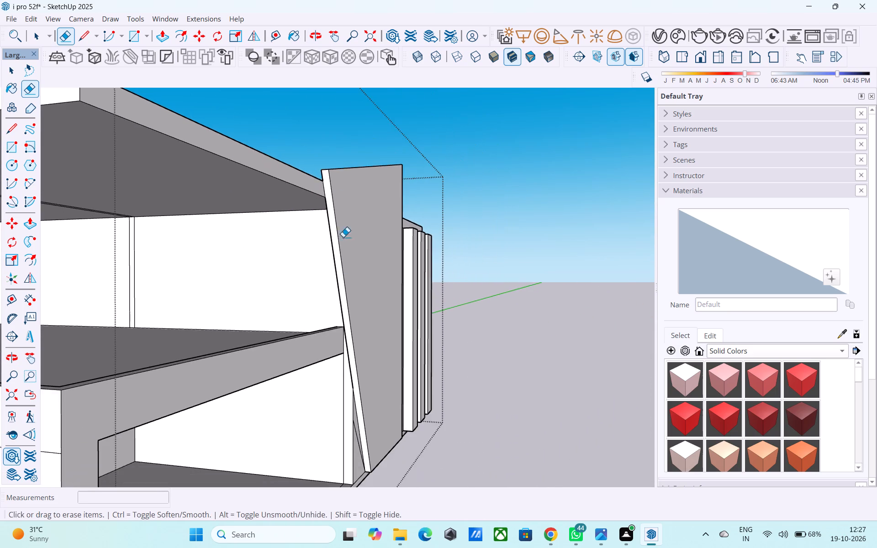
middle_drag(347, 332, 282, 322)
scroll(304, 317, down, 3)
middle_drag(302, 318, 516, 272)
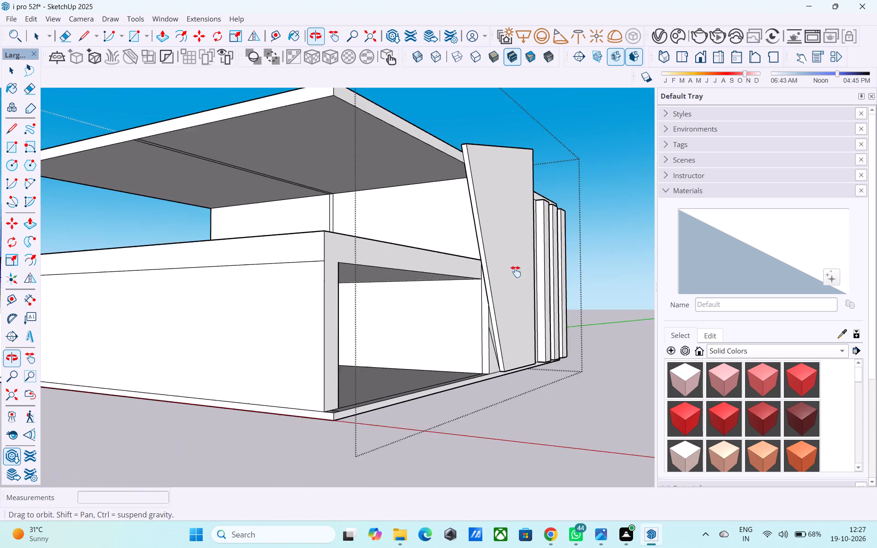
middle_drag(516, 272, 351, 312)
middle_drag(389, 339, 372, 332)
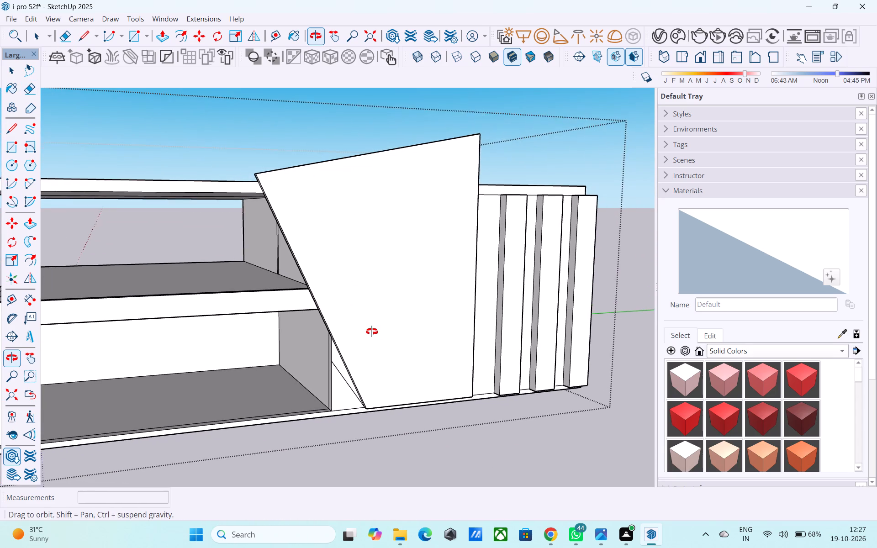
middle_drag(372, 332, 364, 350)
shift+middle_drag(376, 345, 465, 332)
Erase the leftover diagonal line on the ground-floor wall beside the panel's foot.
scroll(438, 333, up, 9)
middle_drag(418, 332, 400, 244)
key(space)
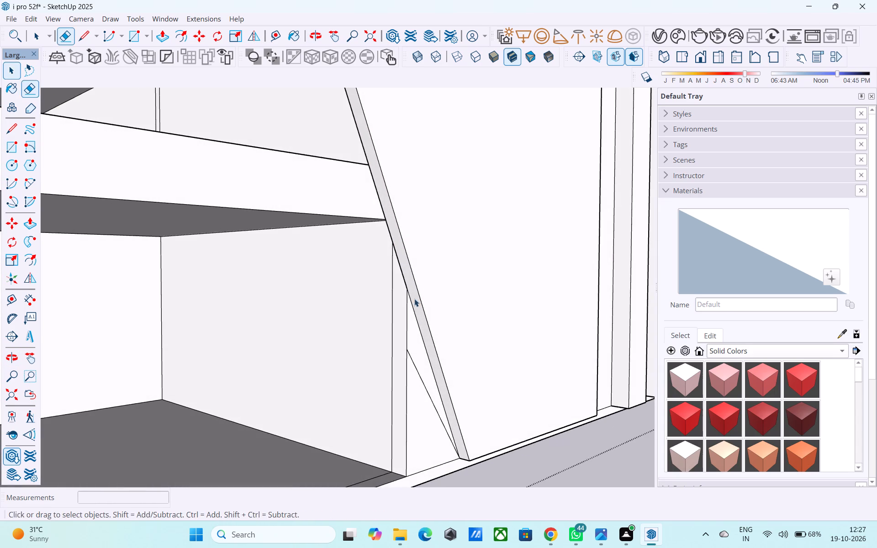
scroll(411, 308, up, 1)
key(l)
key(space)
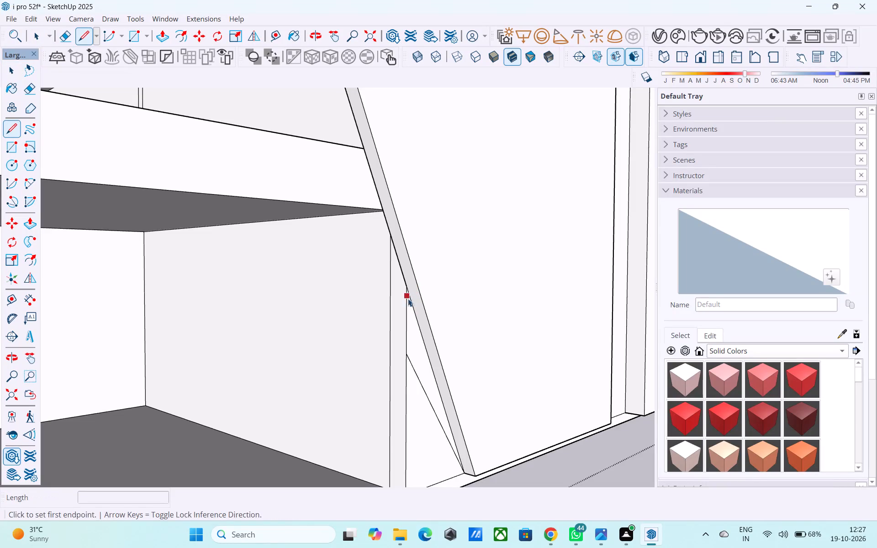
key(e)
drag(422, 371, 420, 386)
key(space)
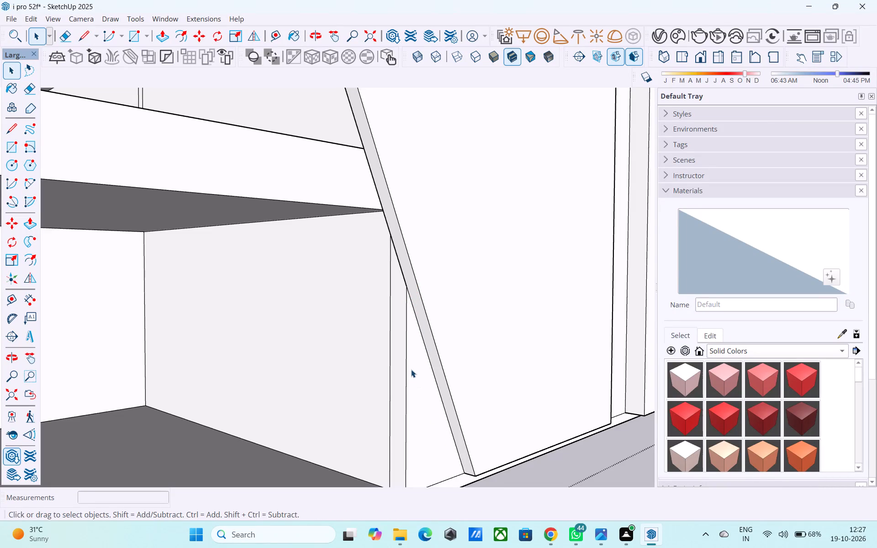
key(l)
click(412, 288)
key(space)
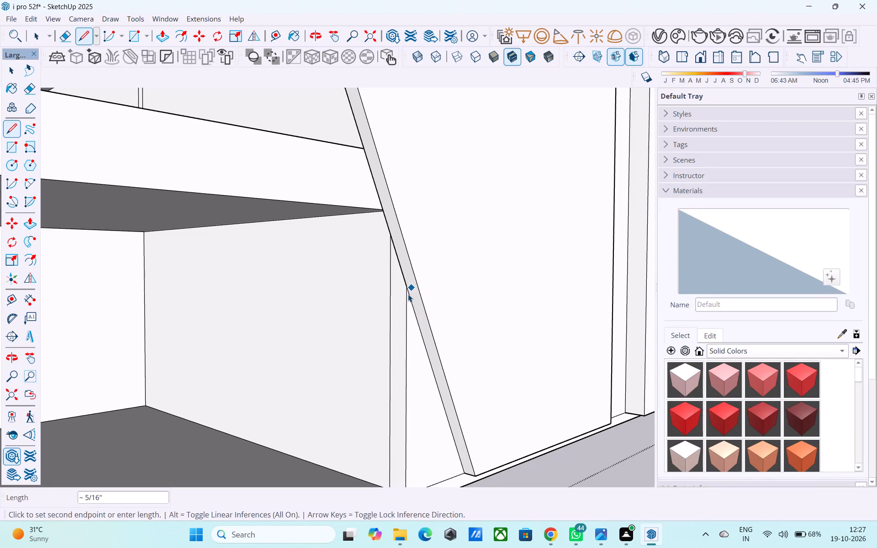
Examine the junction between the diagonal panel's lower end and the ground-floor side wall.
scroll(408, 294, up, 3)
middle_drag(408, 293, 452, 318)
scroll(410, 294, up, 1)
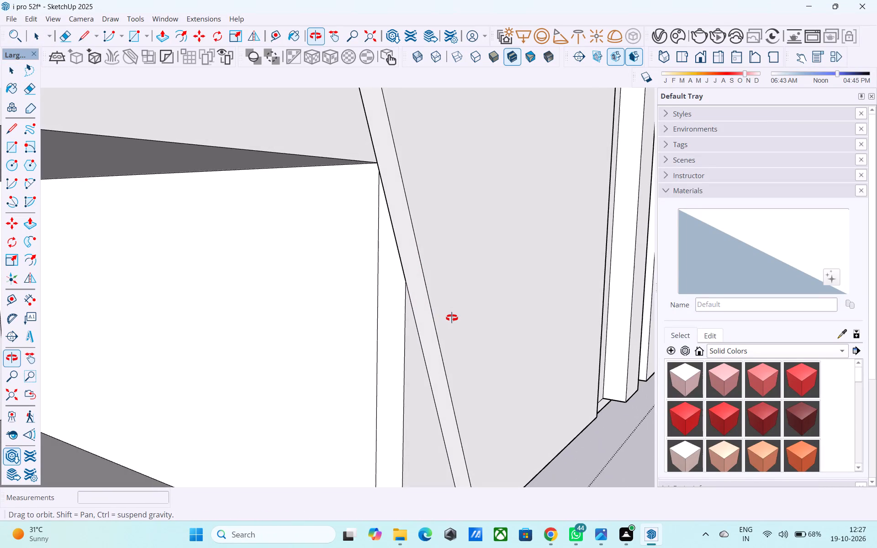
middle_drag(452, 318, 461, 318)
scroll(468, 295, down, 6)
middle_drag(488, 311, 375, 326)
scroll(580, 283, down, 2)
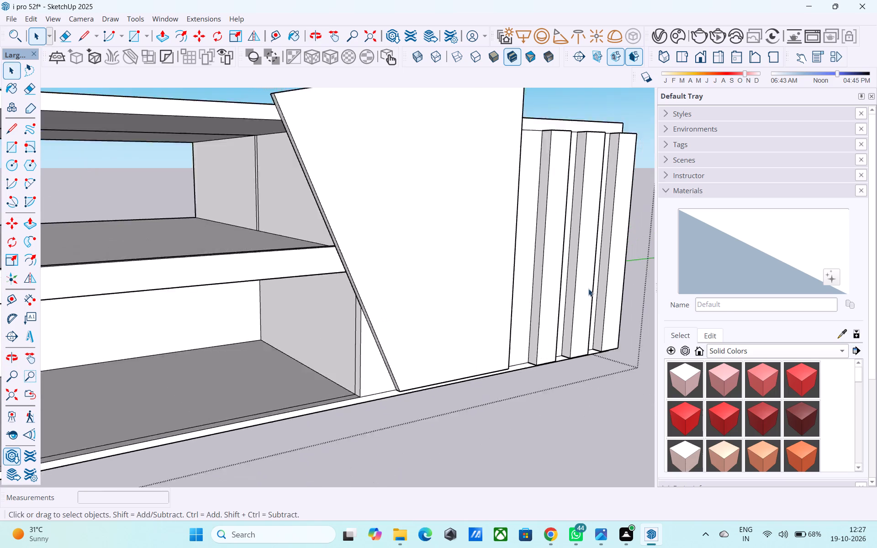
scroll(588, 289, down, 9)
middle_drag(578, 323, 562, 327)
scroll(445, 335, up, 11)
middle_drag(465, 322, 523, 321)
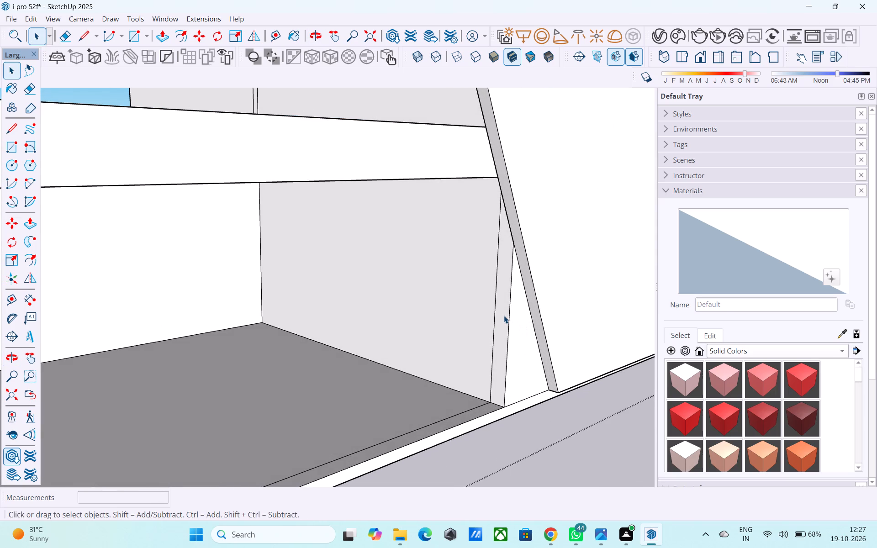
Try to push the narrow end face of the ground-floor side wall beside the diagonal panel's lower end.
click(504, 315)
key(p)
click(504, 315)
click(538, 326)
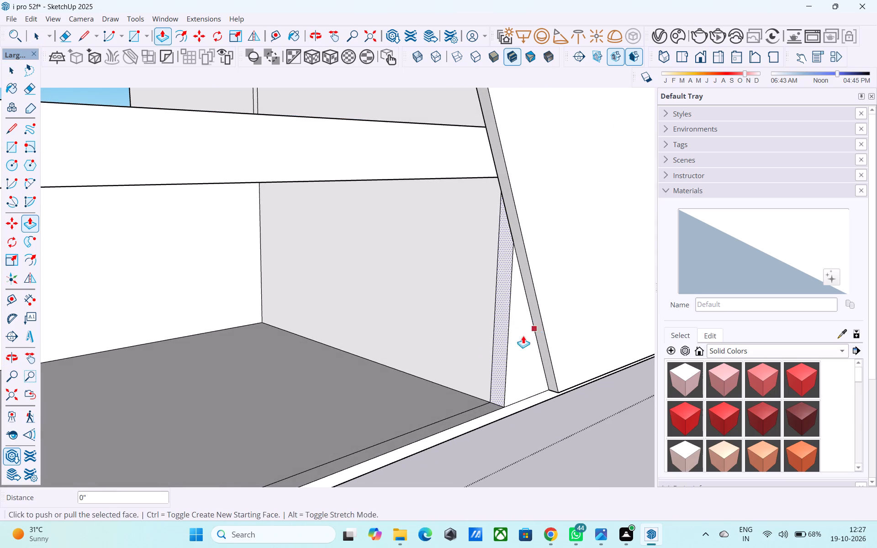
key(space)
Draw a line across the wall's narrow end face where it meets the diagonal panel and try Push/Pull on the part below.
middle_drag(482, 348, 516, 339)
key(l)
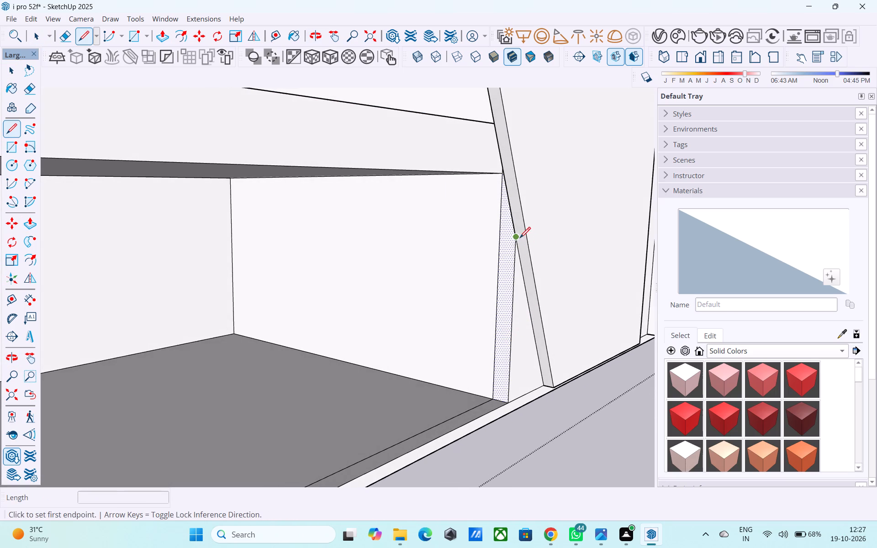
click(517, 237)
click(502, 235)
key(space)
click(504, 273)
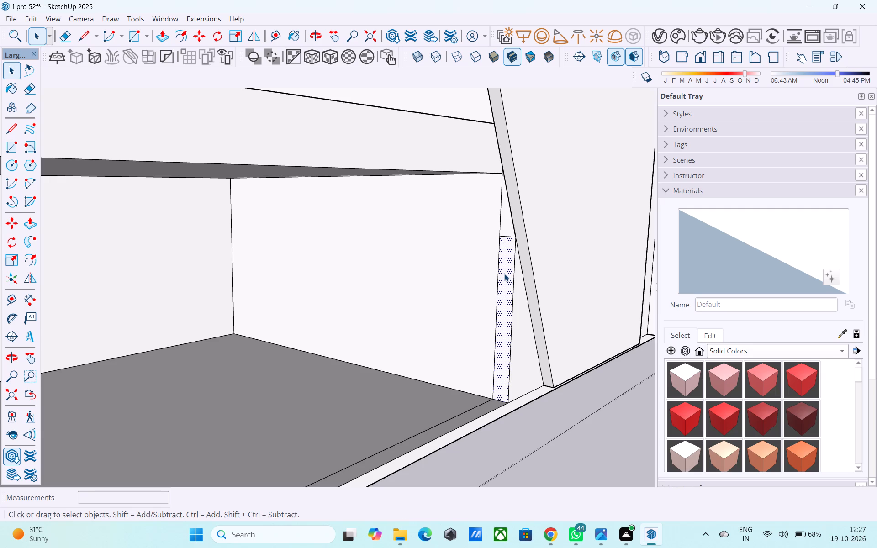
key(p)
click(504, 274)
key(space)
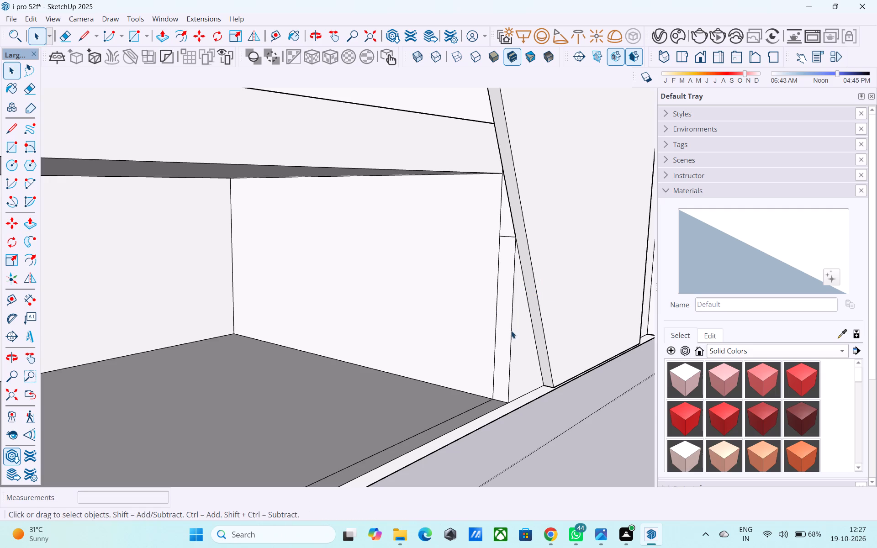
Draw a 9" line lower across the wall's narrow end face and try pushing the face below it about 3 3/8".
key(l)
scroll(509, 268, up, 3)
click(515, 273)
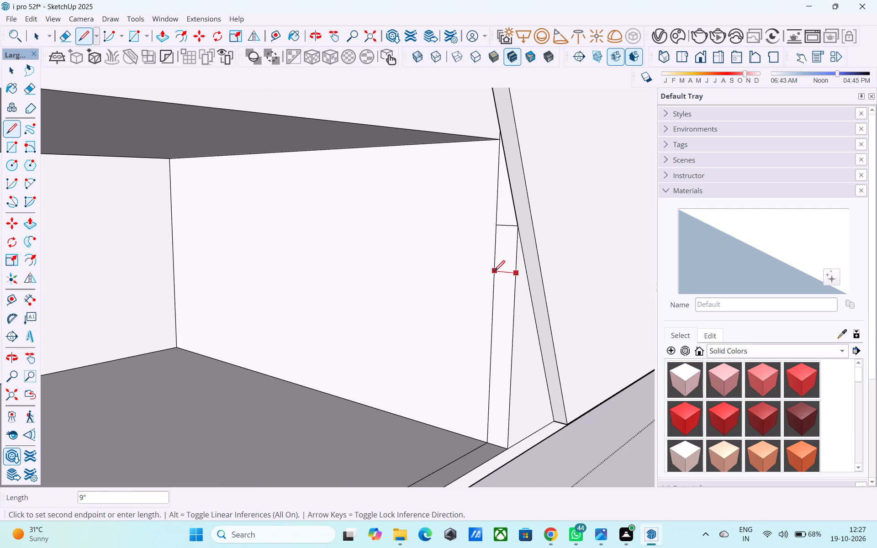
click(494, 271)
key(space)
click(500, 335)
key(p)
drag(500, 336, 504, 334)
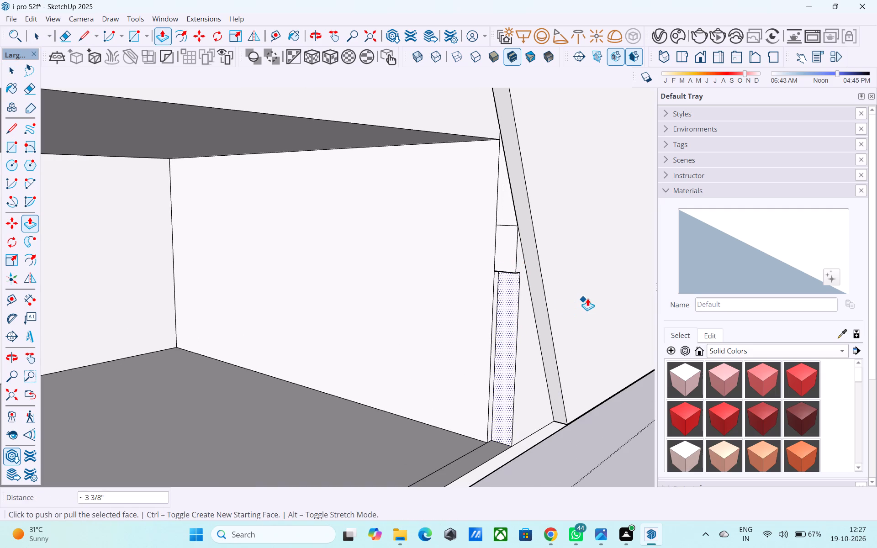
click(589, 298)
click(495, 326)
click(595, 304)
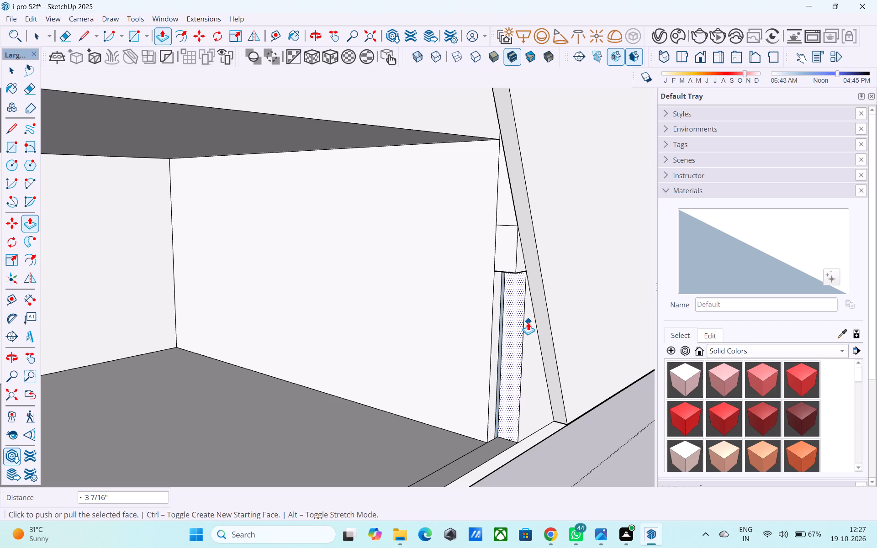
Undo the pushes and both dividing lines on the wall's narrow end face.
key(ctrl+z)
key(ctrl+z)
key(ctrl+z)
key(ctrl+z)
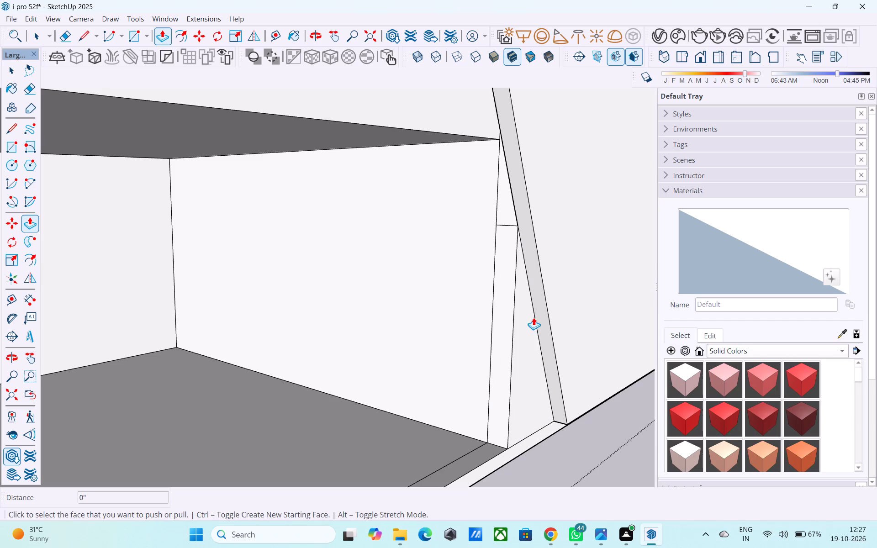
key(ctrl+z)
Draw an edge along the diagonal panel from the wall end's upper corner to the panel's foot, closing off a triangular face.
key(space)
scroll(537, 316, down, 9)
middle_drag(529, 340, 499, 333)
scroll(486, 342, up, 3)
key(l)
middle_drag(486, 340, 507, 331)
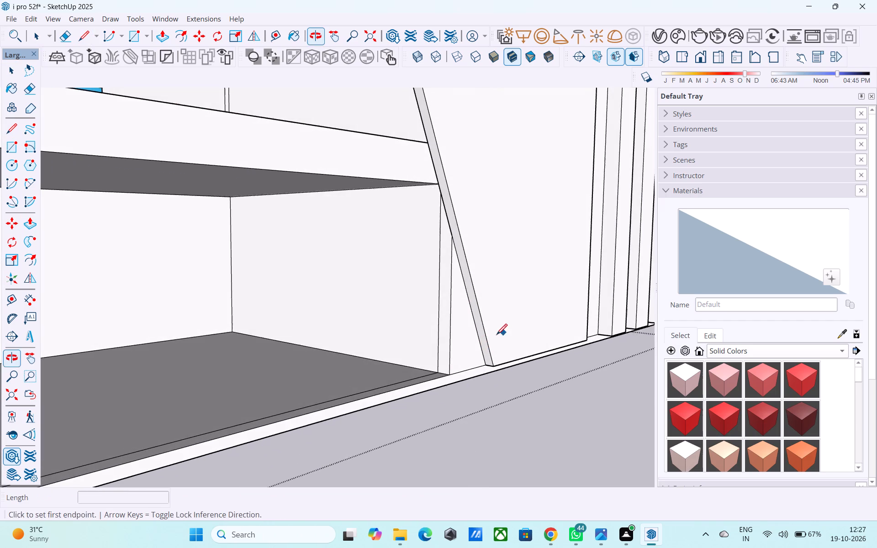
scroll(462, 288, up, 3)
click(450, 220)
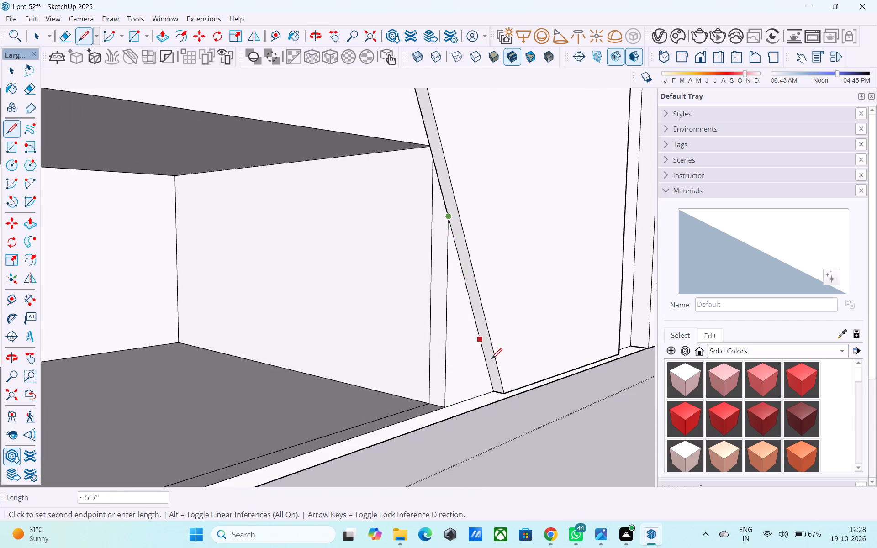
click(495, 389)
key(space)
Push the triangular face between the wall end and the diagonal panel inward to the wall's edge.
click(470, 370)
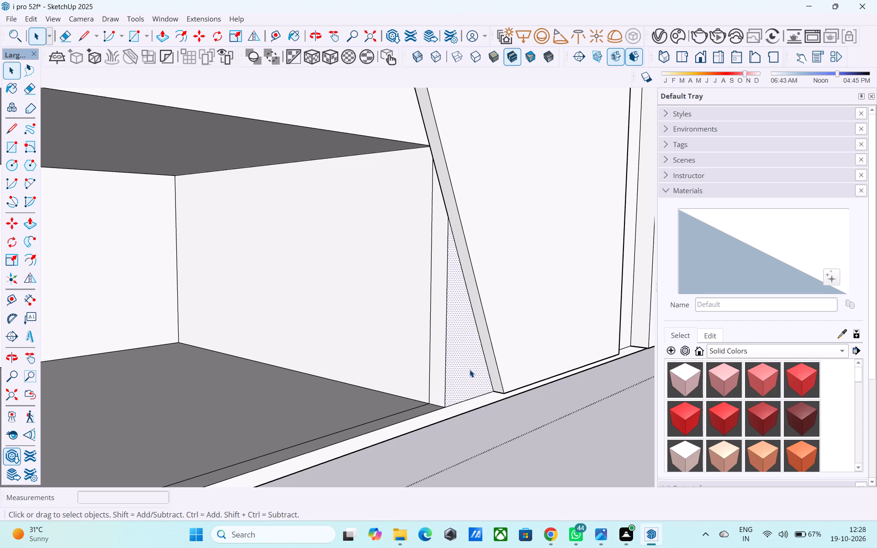
key(p)
click(470, 369)
click(448, 352)
key(space)
Delete the blue triangular face in the recess behind the diagonal panel's foot.
middle_drag(446, 352, 407, 337)
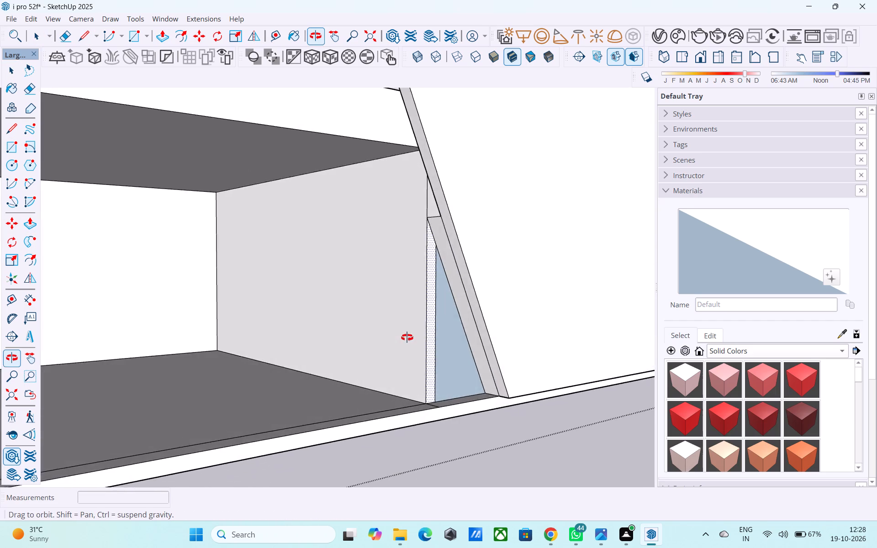
middle_drag(407, 337, 383, 361)
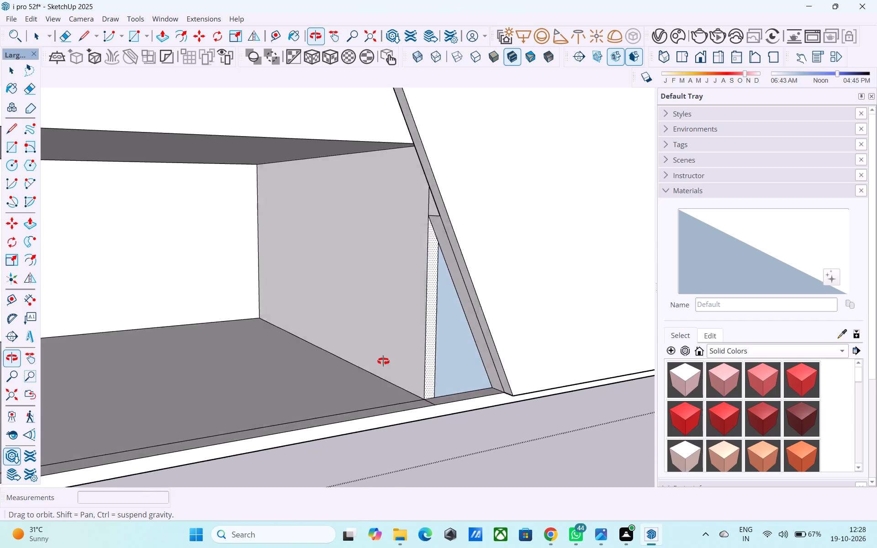
middle_drag(383, 361, 386, 361)
scroll(450, 333, up, 4)
key(space)
click(420, 323)
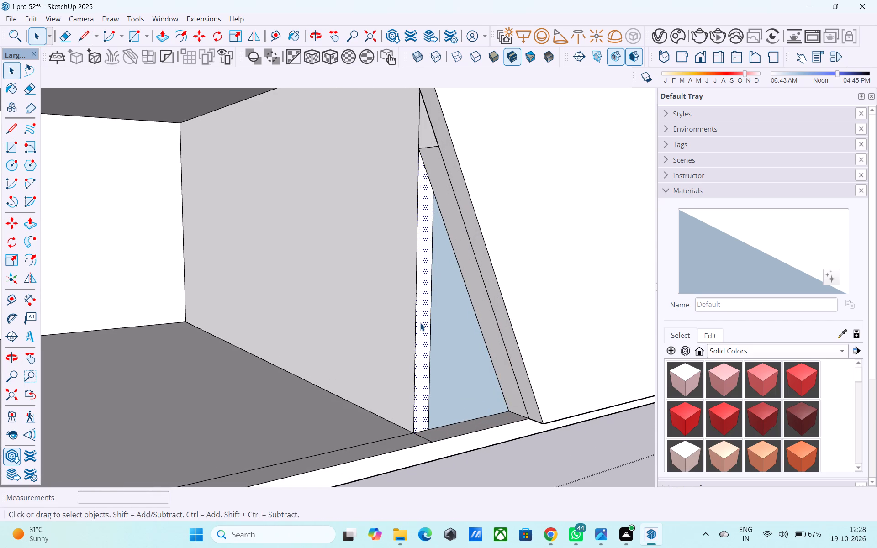
click(465, 368)
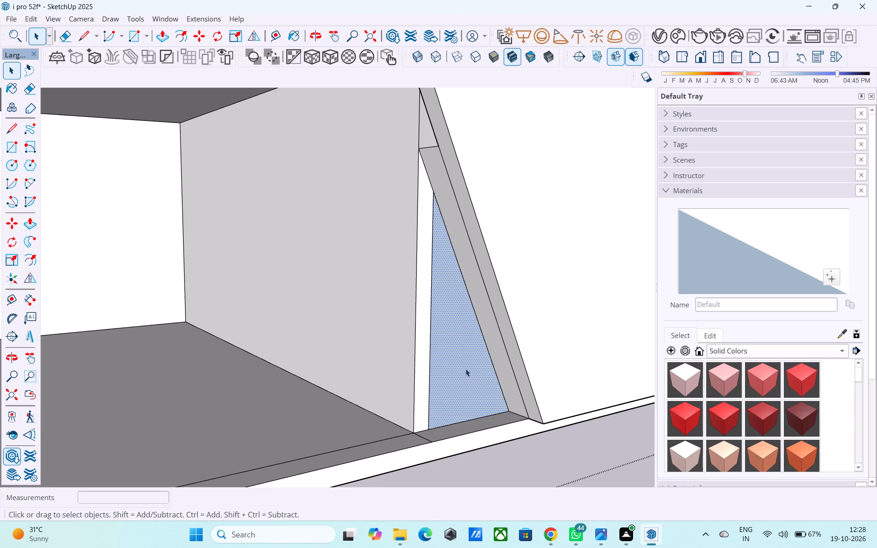
key(Delete)
Examine the triangular opening beside the diagonal panel from the side, the front and the whole building.
middle_drag(460, 369, 454, 381)
scroll(449, 383, down, 5)
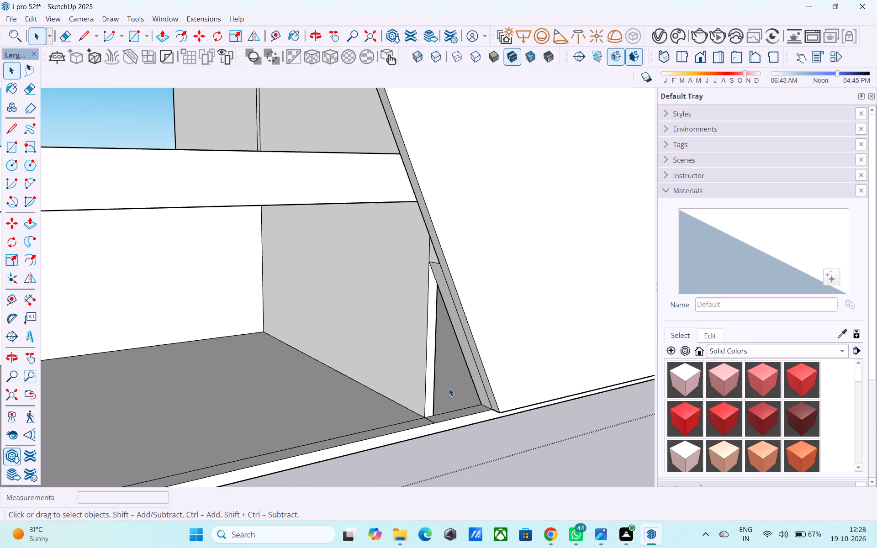
scroll(449, 388, down, 2)
middle_drag(449, 389, 612, 352)
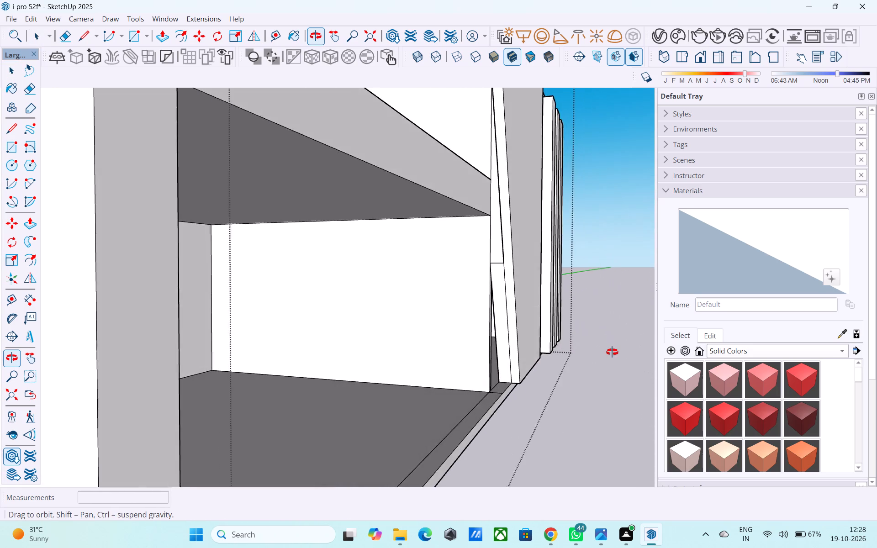
middle_drag(612, 352, 324, 401)
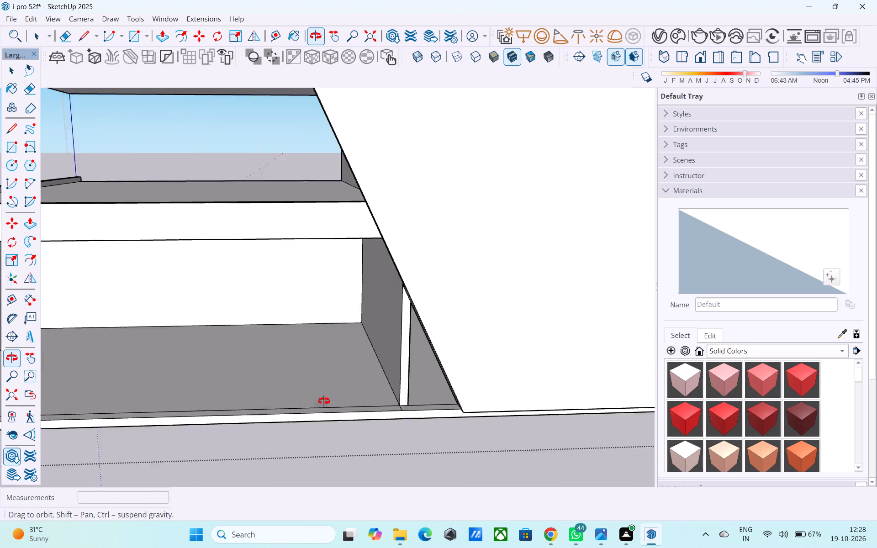
middle_drag(324, 401, 326, 400)
scroll(365, 390, down, 12)
middle_drag(430, 429, 438, 430)
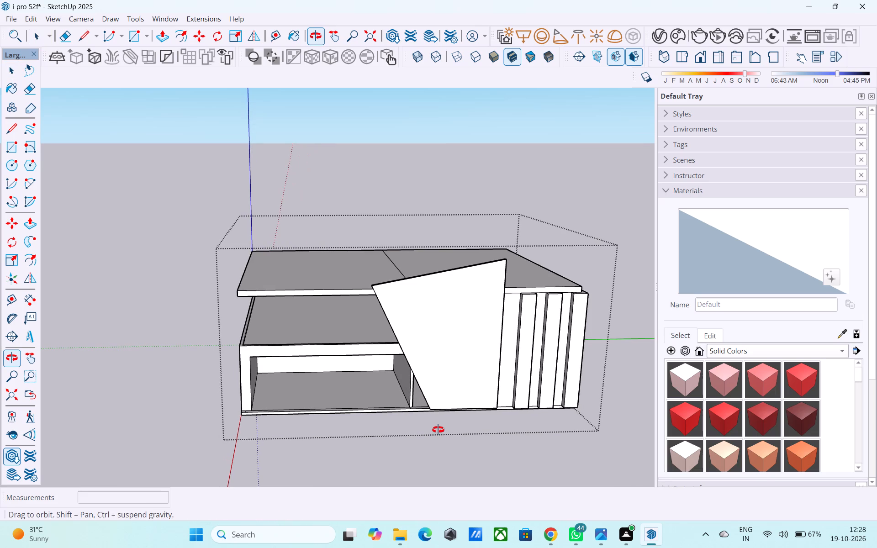
middle_drag(438, 430, 441, 405)
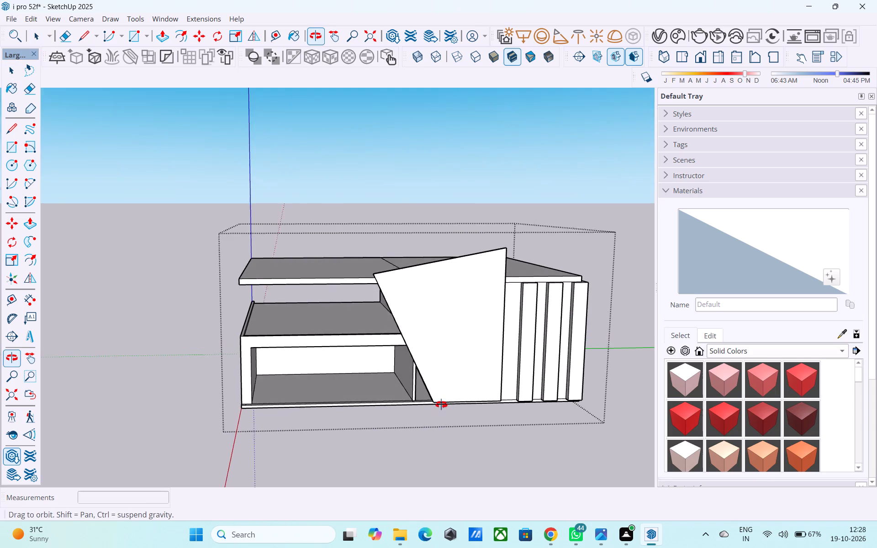
Push the narrow wall end face beside the triangular opening back into the side wall by about 14' 11 9/16".
middle_drag(441, 405, 558, 401)
scroll(521, 385, up, 3)
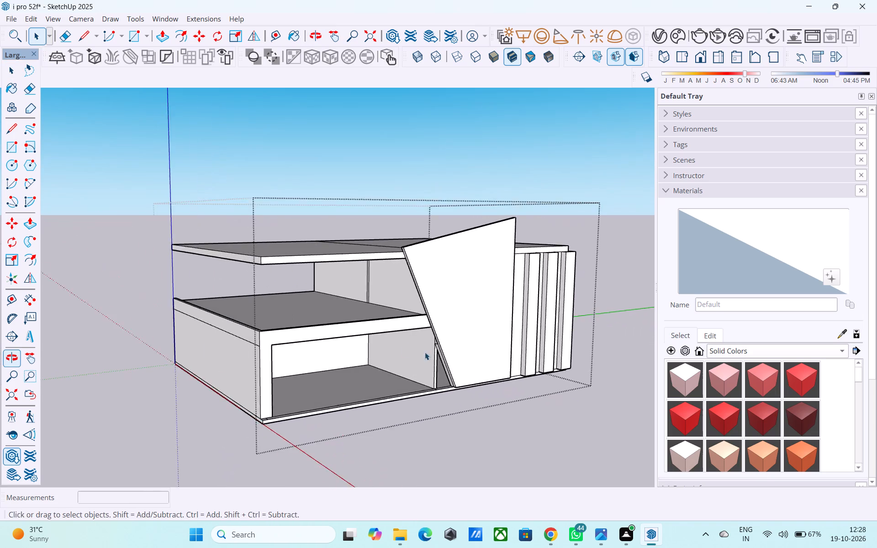
scroll(425, 352, up, 13)
click(493, 381)
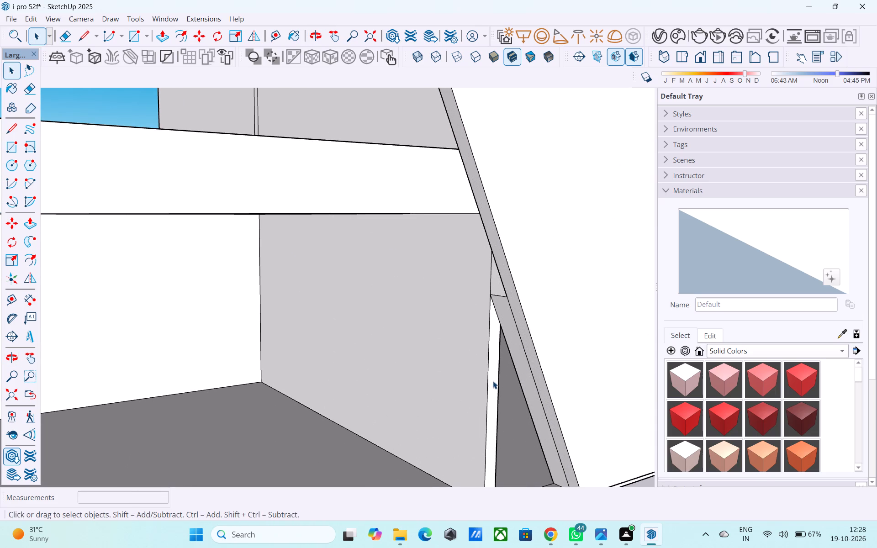
key(p)
click(493, 382)
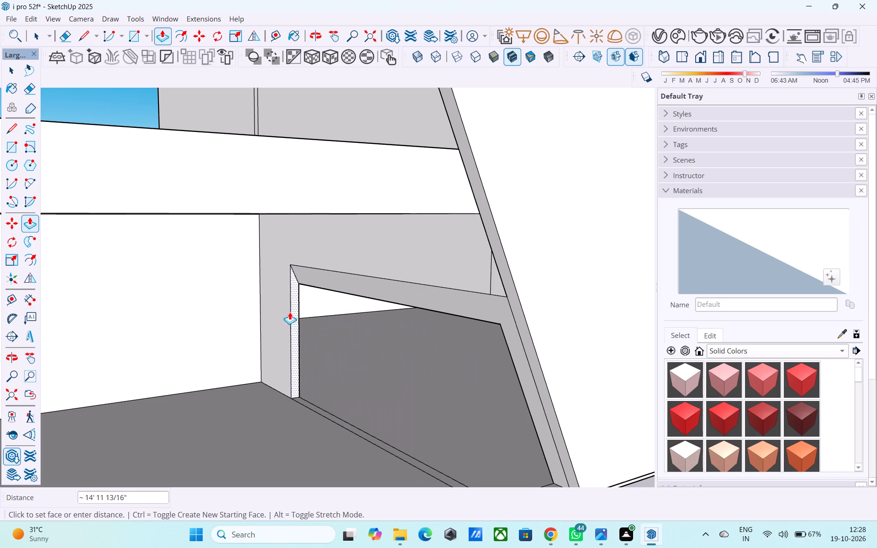
click(293, 317)
Examine the enlarged side-wall opening, its junction with the diagonal panel and slab, and the overall front.
middle_drag(350, 334, 321, 336)
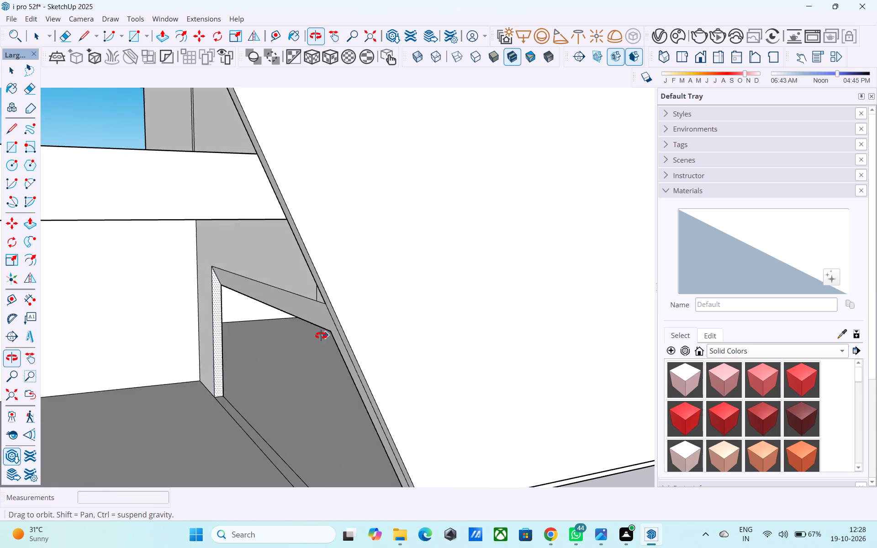
middle_drag(321, 336, 321, 336)
scroll(448, 308, down, 2)
scroll(462, 311, up, 1)
scroll(462, 311, down, 6)
middle_drag(471, 332, 341, 311)
scroll(402, 314, down, 3)
shift+middle_drag(414, 317, 535, 307)
scroll(535, 307, up, 9)
middle_click(534, 307)
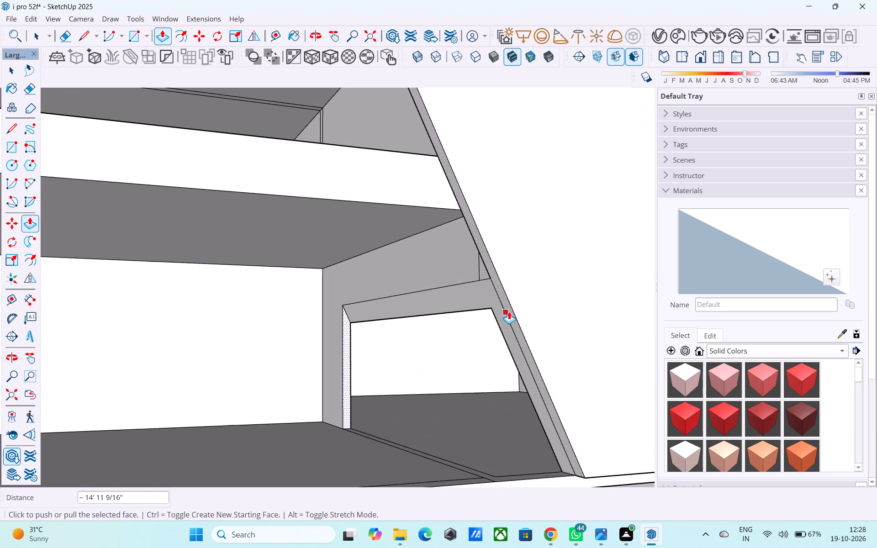
scroll(509, 311, up, 2)
middle_drag(505, 314, 360, 252)
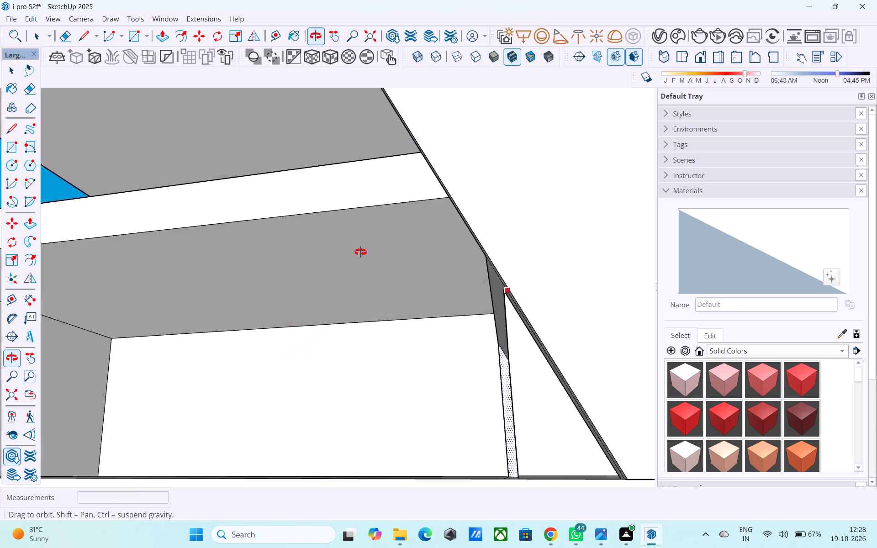
middle_drag(360, 252, 365, 252)
scroll(424, 273, up, 6)
middle_drag(497, 312, 452, 285)
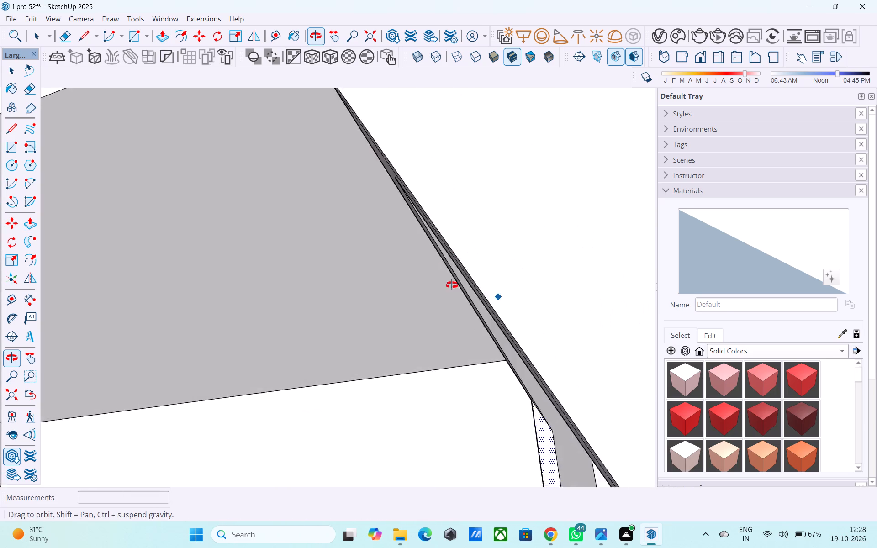
middle_drag(452, 285, 470, 279)
scroll(467, 280, up, 4)
middle_drag(467, 285, 439, 295)
scroll(457, 281, up, 3)
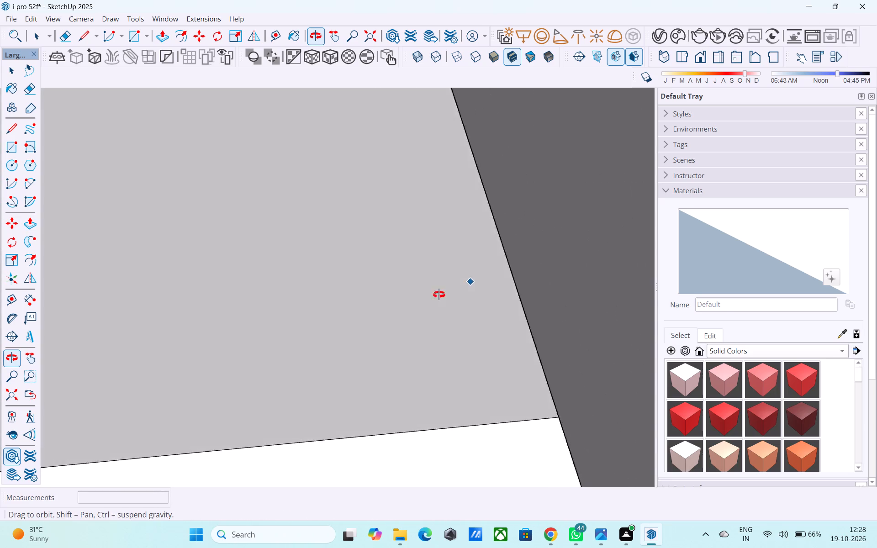
middle_drag(439, 295, 410, 308)
scroll(410, 308, down, 7)
middle_drag(361, 318, 222, 411)
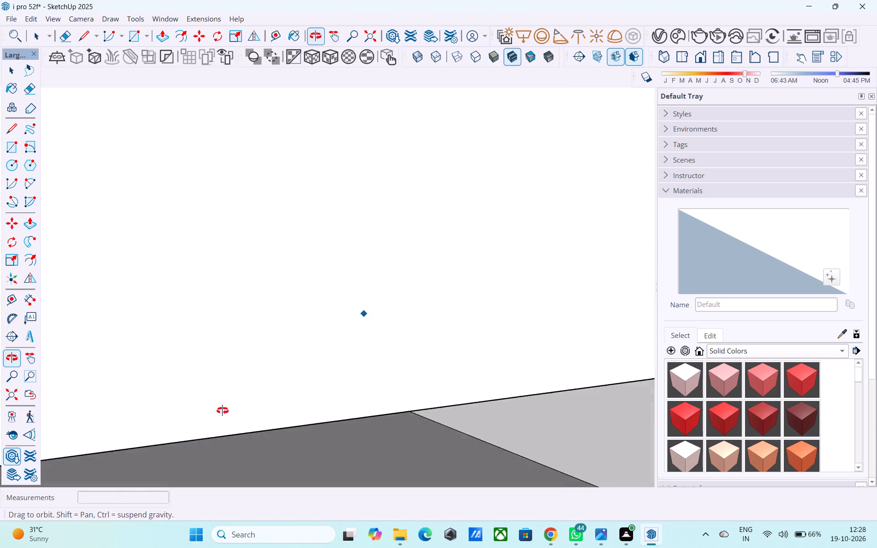
middle_drag(222, 411, 605, 301)
scroll(557, 264, down, 2)
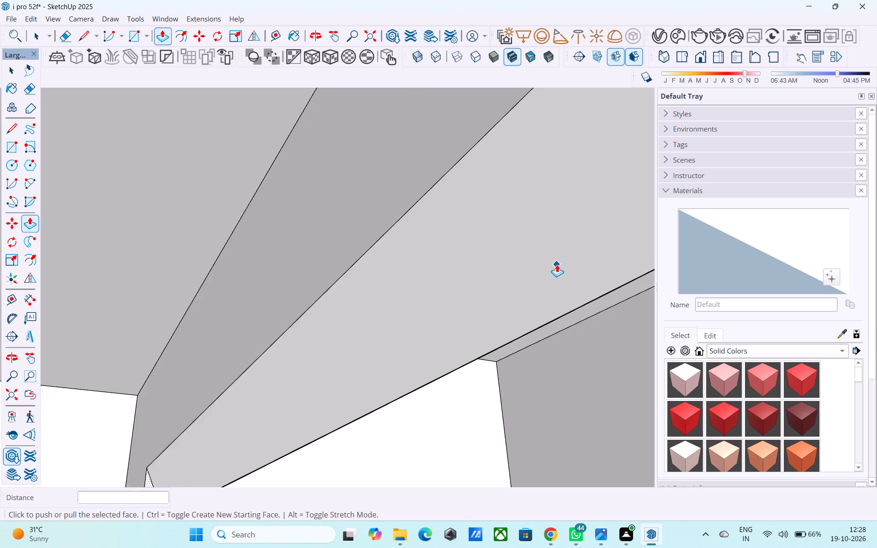
scroll(557, 264, down, 20)
scroll(557, 264, down, 1)
shift+middle_drag(440, 296, 396, 339)
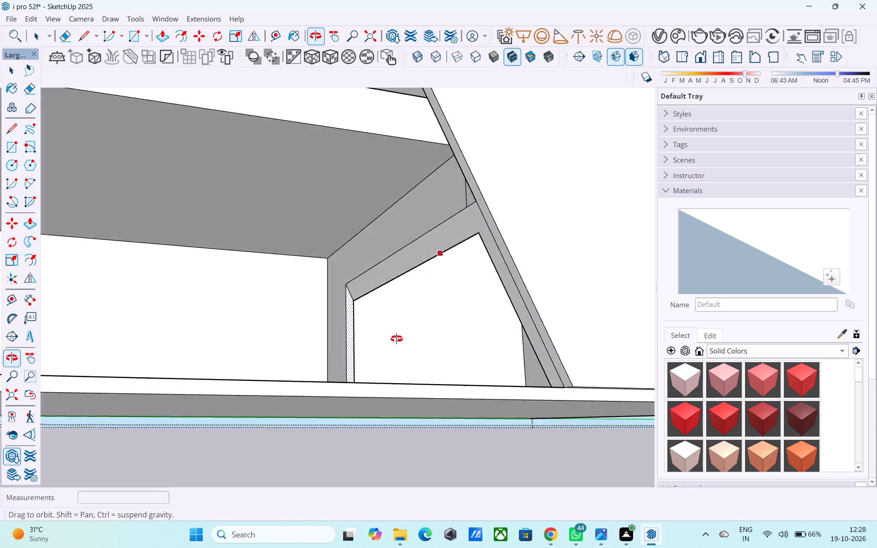
shift+middle_drag(396, 339, 373, 387)
key(space)
scroll(371, 368, down, 2)
middle_drag(371, 368, 335, 369)
scroll(344, 376, down, 8)
middle_drag(351, 379, 382, 378)
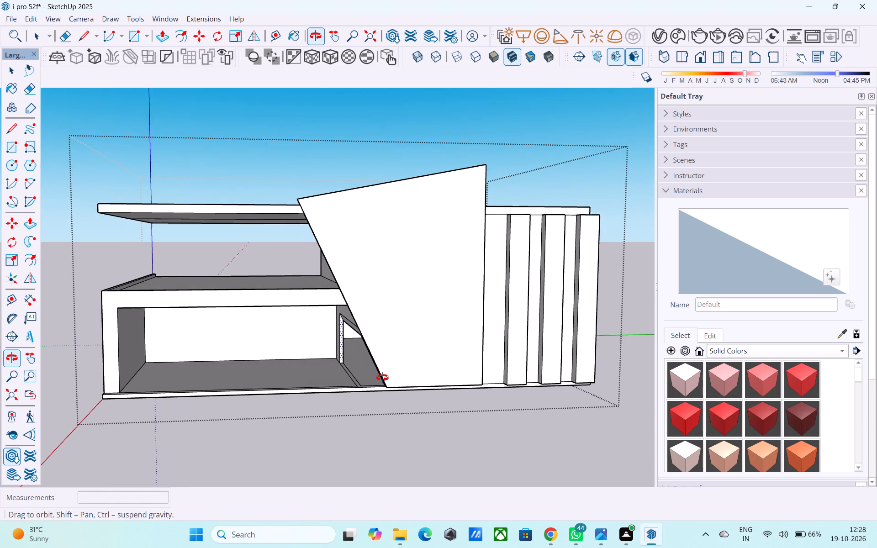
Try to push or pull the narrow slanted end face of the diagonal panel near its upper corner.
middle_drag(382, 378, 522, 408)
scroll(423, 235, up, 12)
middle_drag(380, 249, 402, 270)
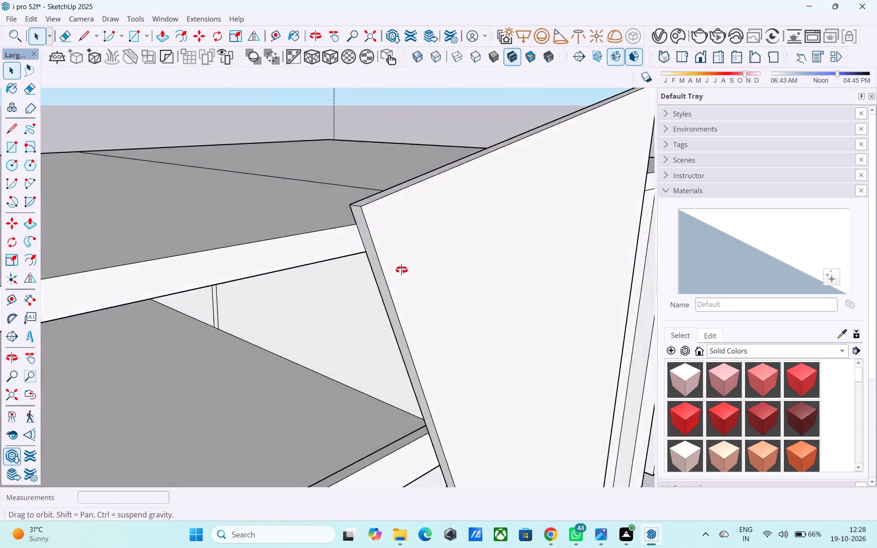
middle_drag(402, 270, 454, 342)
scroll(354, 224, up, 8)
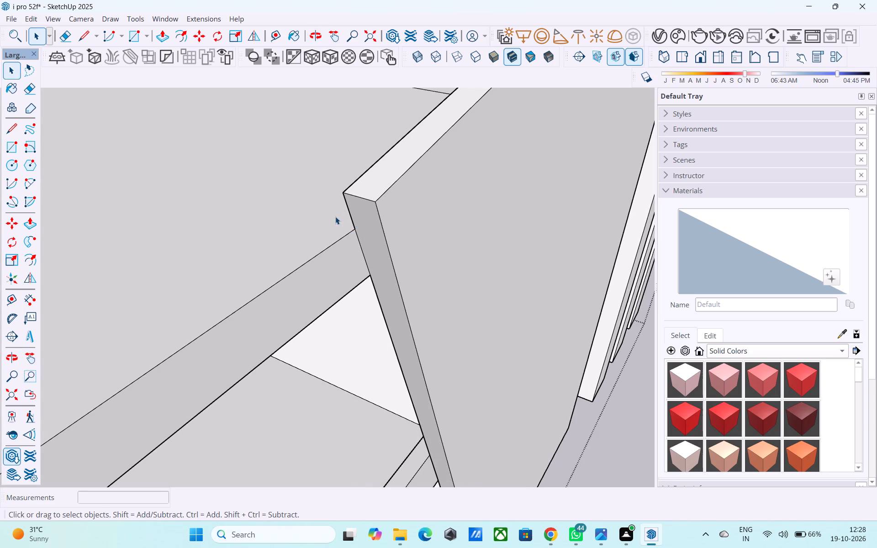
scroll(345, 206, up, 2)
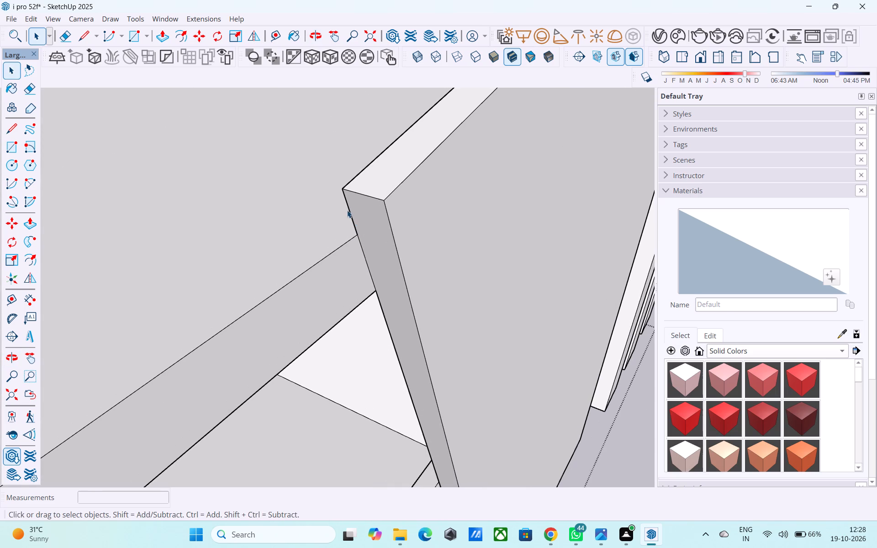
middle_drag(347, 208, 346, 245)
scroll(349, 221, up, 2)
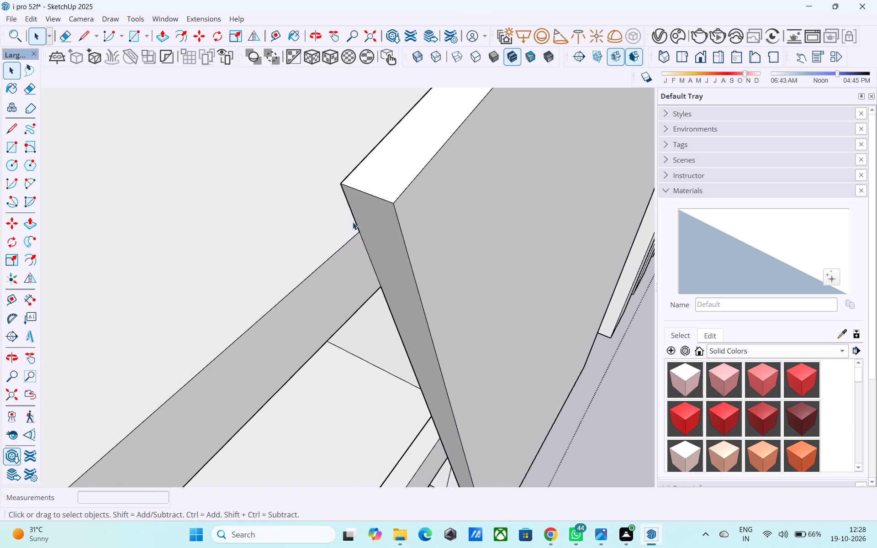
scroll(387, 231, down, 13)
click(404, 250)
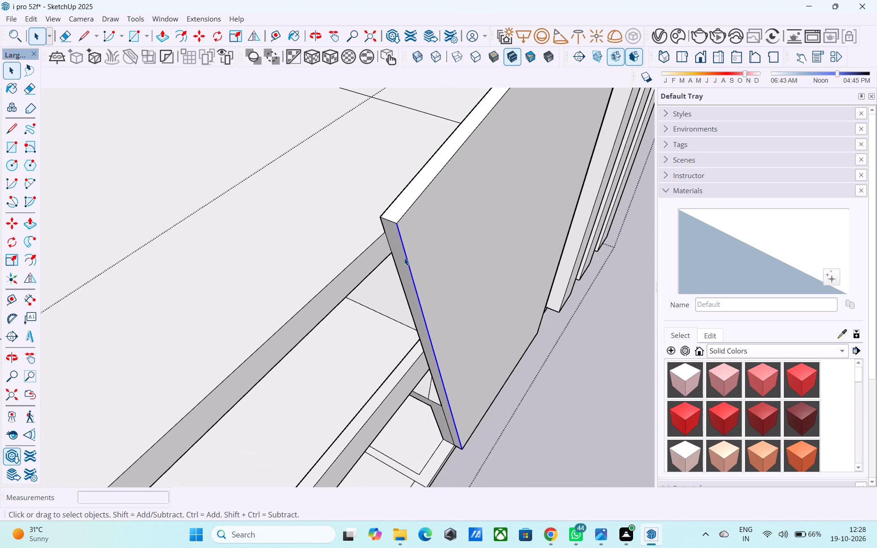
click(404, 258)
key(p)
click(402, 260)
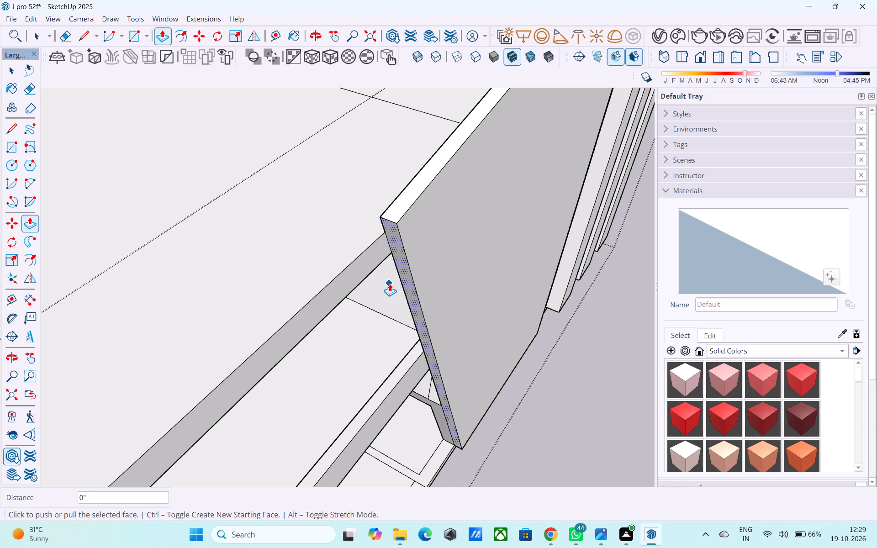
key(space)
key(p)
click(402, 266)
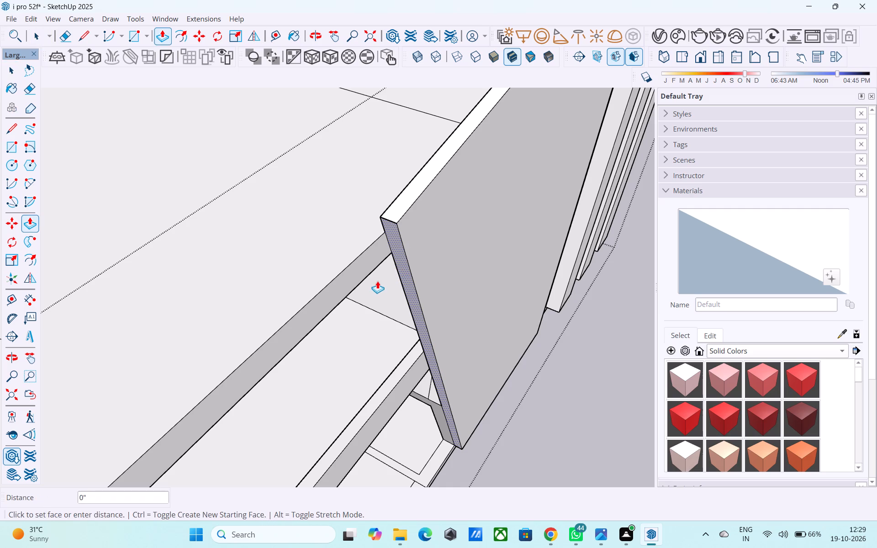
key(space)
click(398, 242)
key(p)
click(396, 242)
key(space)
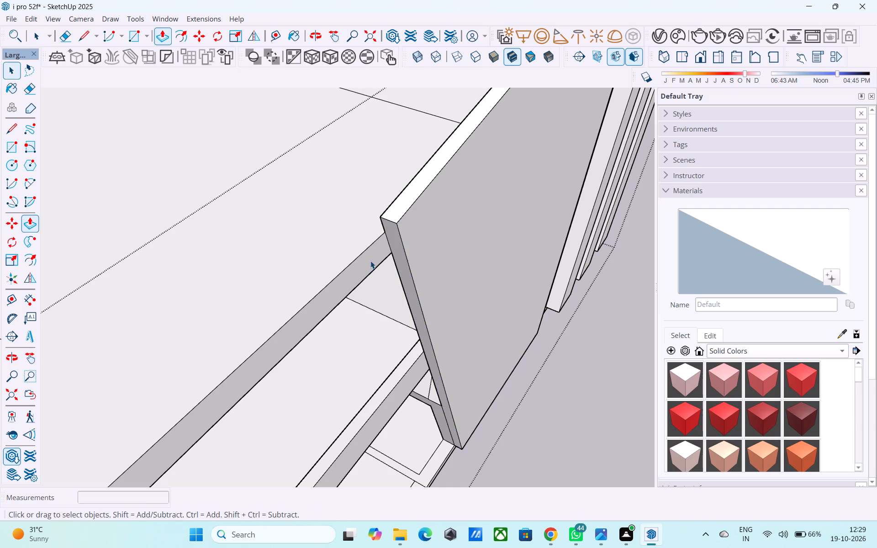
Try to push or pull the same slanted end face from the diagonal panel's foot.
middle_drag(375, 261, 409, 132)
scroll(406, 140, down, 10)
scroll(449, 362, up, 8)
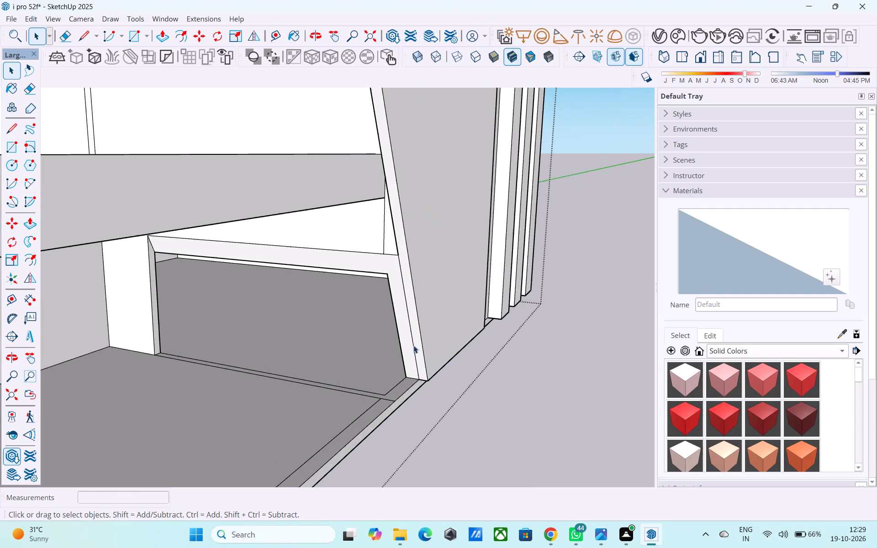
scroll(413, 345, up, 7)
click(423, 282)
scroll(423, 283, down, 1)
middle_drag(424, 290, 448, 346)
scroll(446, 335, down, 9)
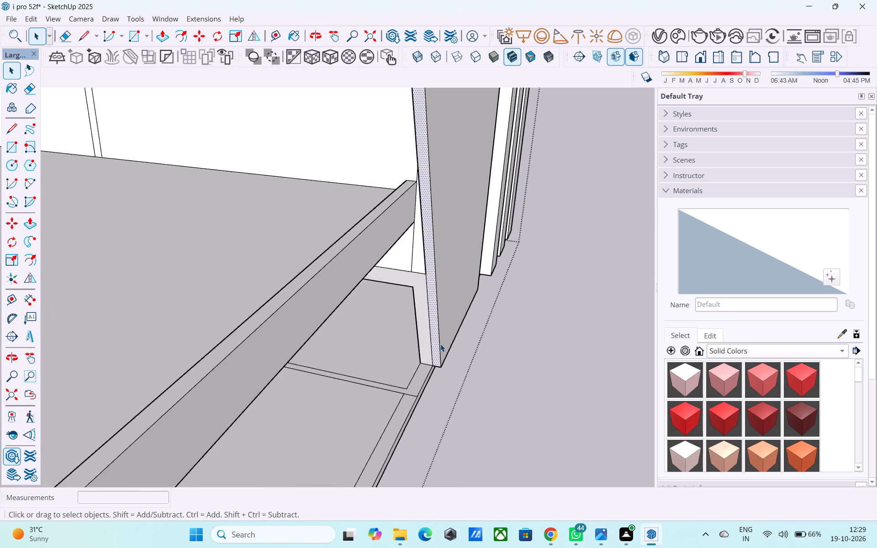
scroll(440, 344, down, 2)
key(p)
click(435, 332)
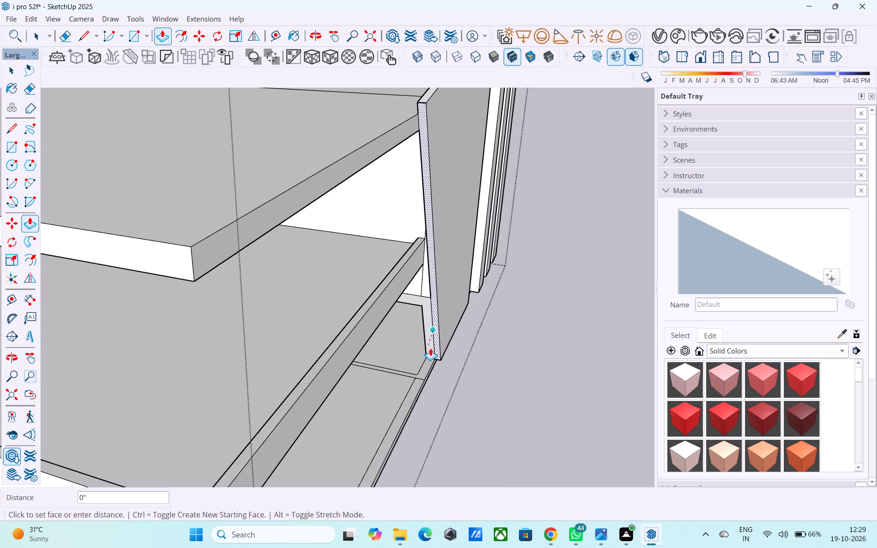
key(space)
Examine the diagonal panel's slanted edge and its relation to the slabs and front strips from around the building.
middle_drag(421, 156, 379, 178)
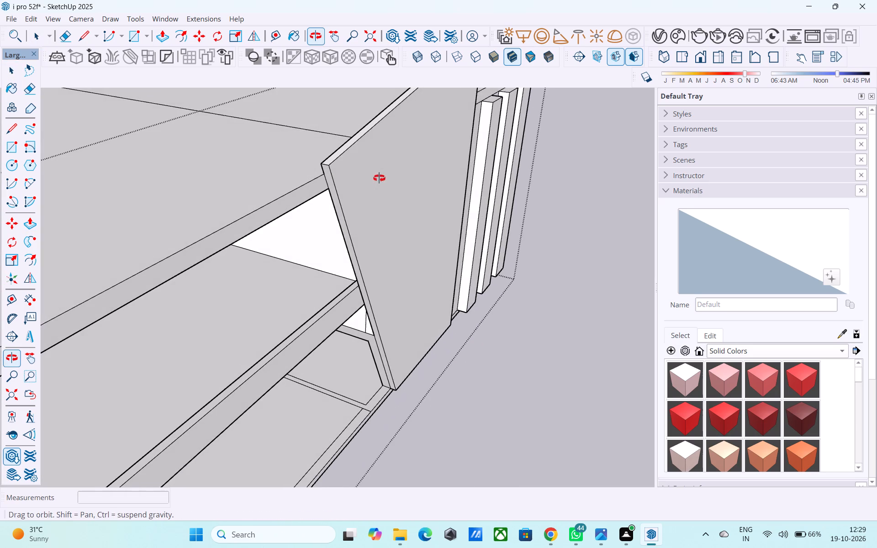
middle_drag(379, 178, 379, 179)
scroll(343, 177, down, 13)
middle_drag(449, 247, 343, 242)
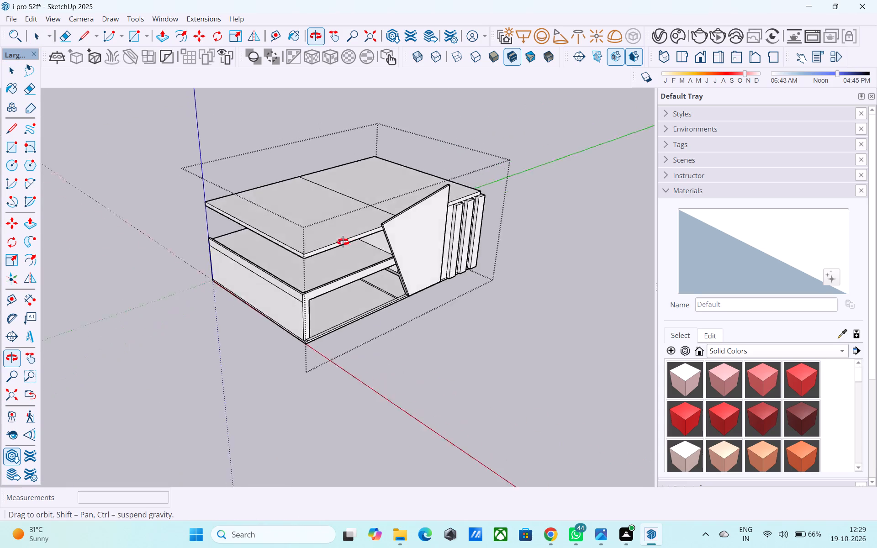
middle_drag(343, 242, 381, 212)
scroll(391, 207, up, 7)
middle_drag(391, 205, 305, 210)
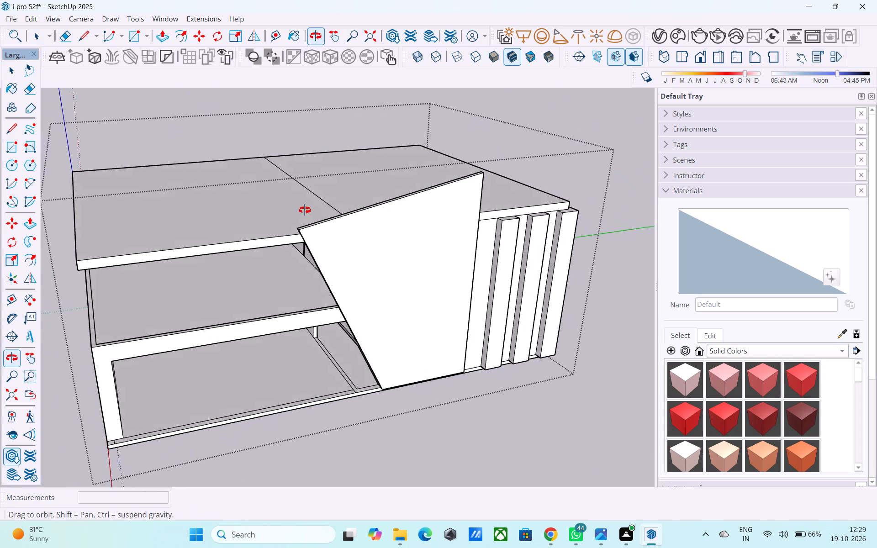
middle_drag(305, 210, 330, 200)
scroll(330, 200, up, 3)
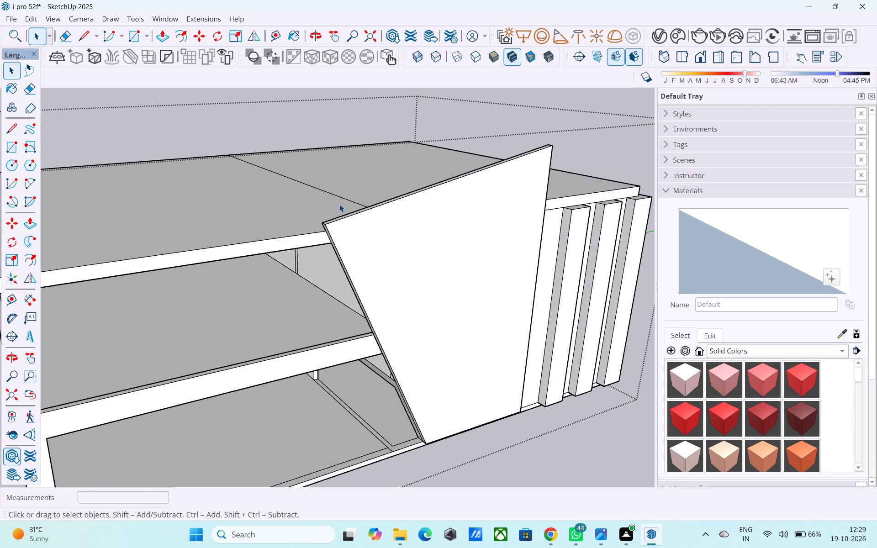
middle_drag(455, 157, 440, 166)
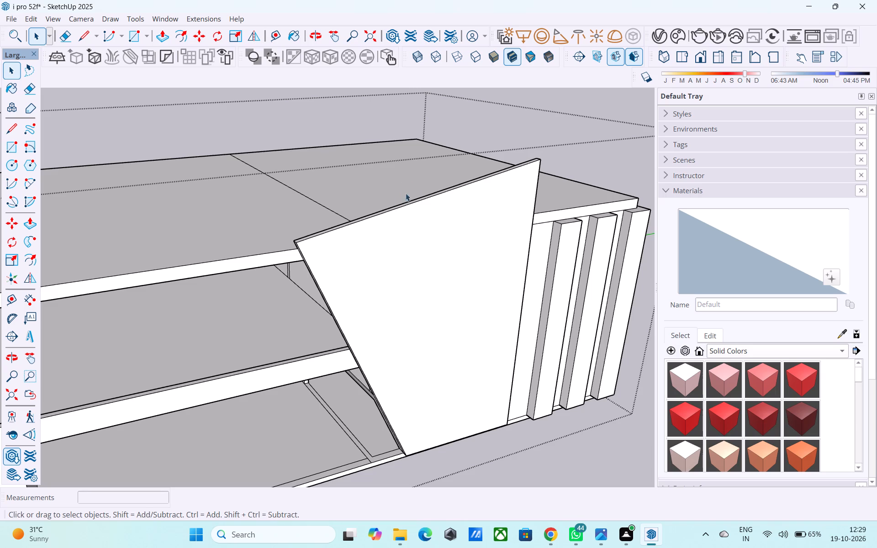
Draw a line about 10' 9" long down the slanted end face, from its top edge's midpoint to its bottom edge's midpoint.
middle_drag(298, 203, 324, 202)
scroll(329, 235, up, 8)
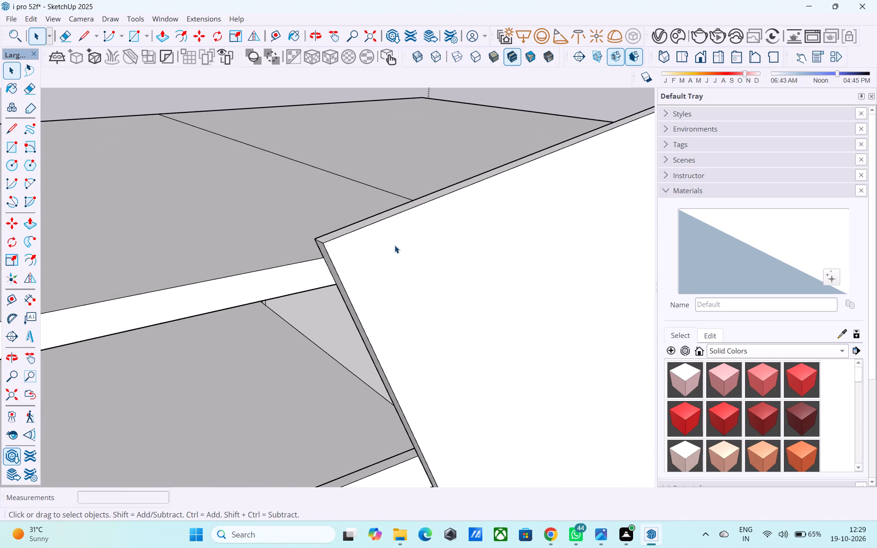
middle_drag(395, 245, 464, 265)
scroll(314, 236, up, 6)
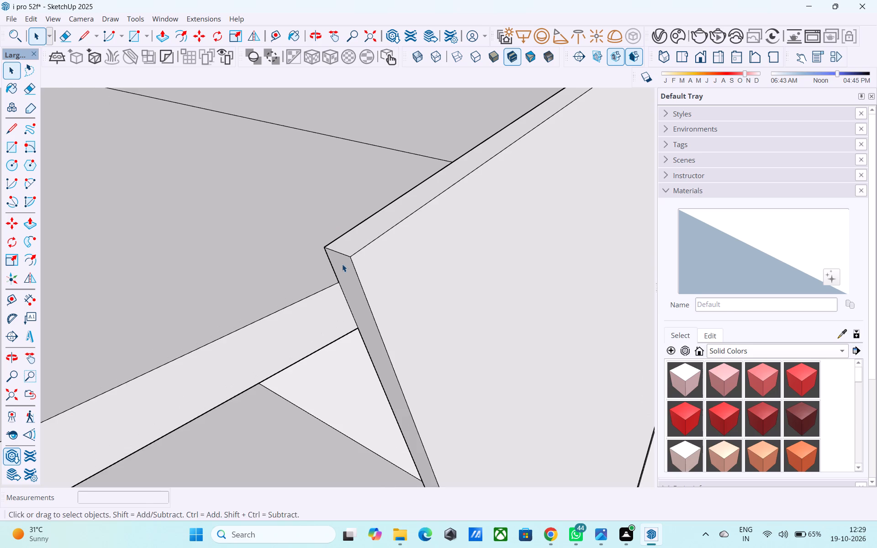
middle_drag(342, 263, 400, 271)
scroll(355, 250, up, 1)
scroll(391, 259, down, 6)
scroll(379, 269, up, 4)
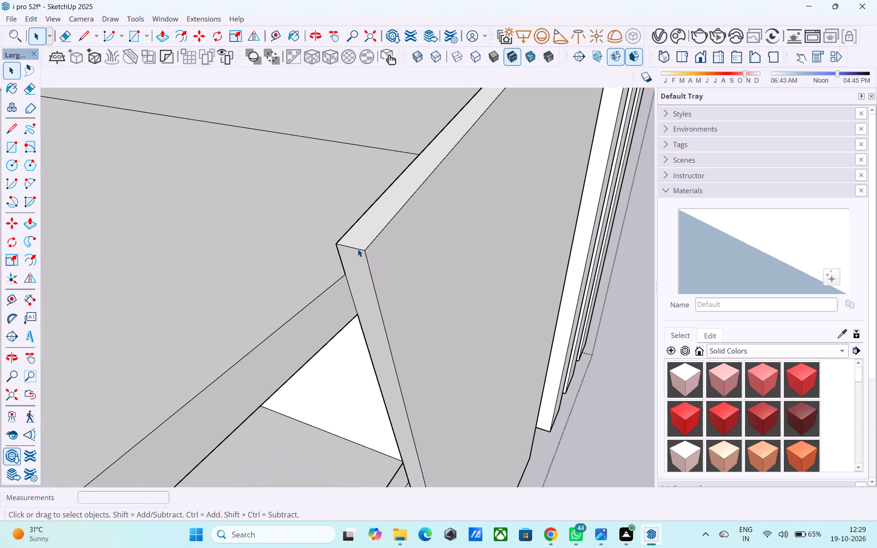
key(l)
click(355, 247)
scroll(354, 245, down, 11)
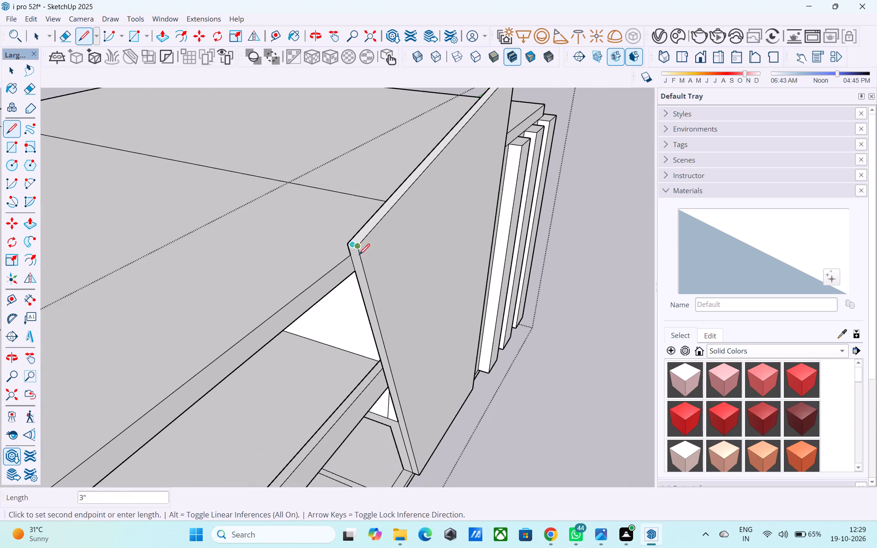
scroll(418, 486, up, 8)
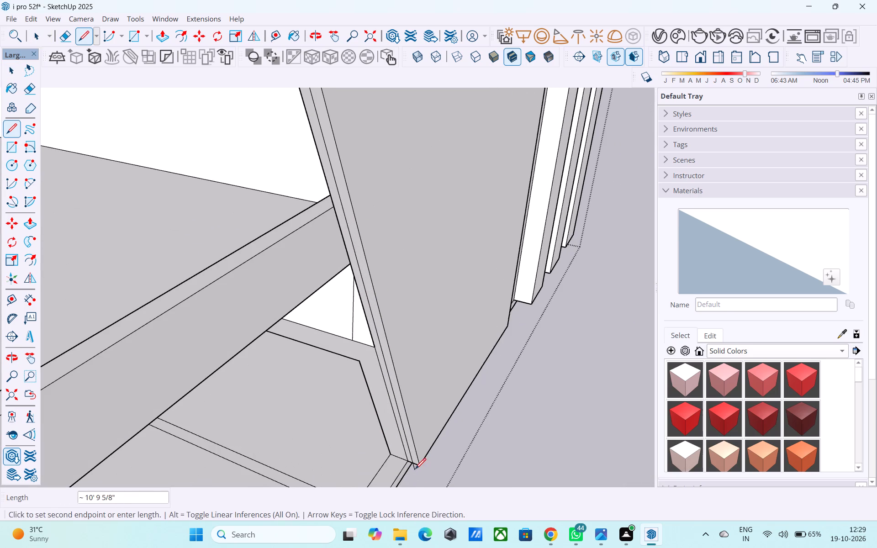
scroll(413, 468, up, 10)
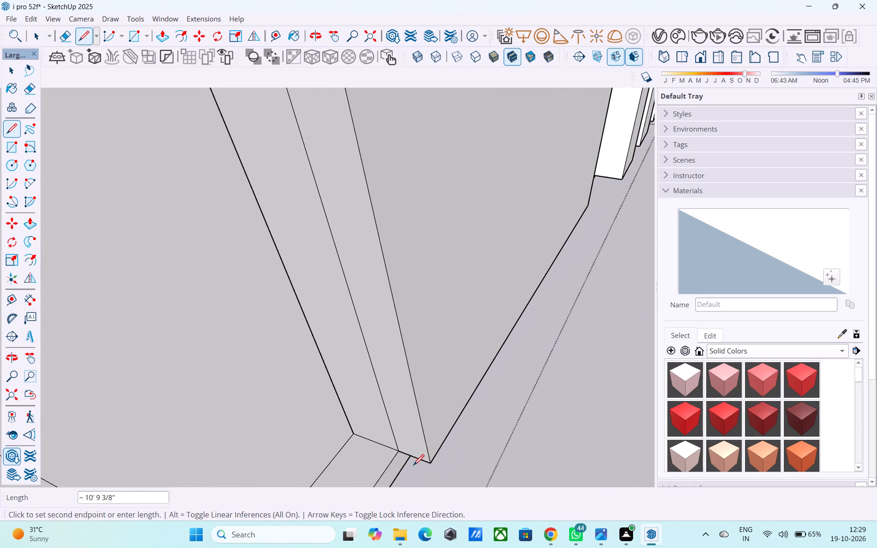
click(410, 457)
scroll(413, 454, down, 12)
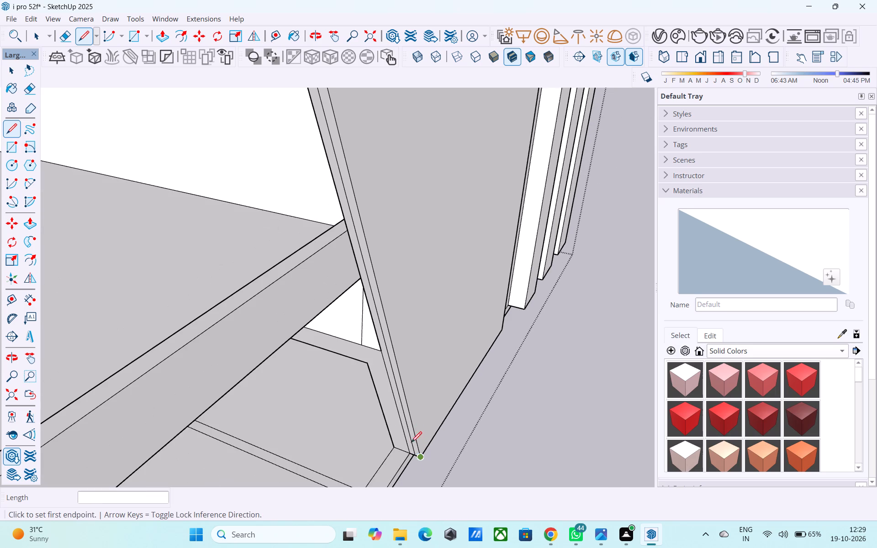
key(space)
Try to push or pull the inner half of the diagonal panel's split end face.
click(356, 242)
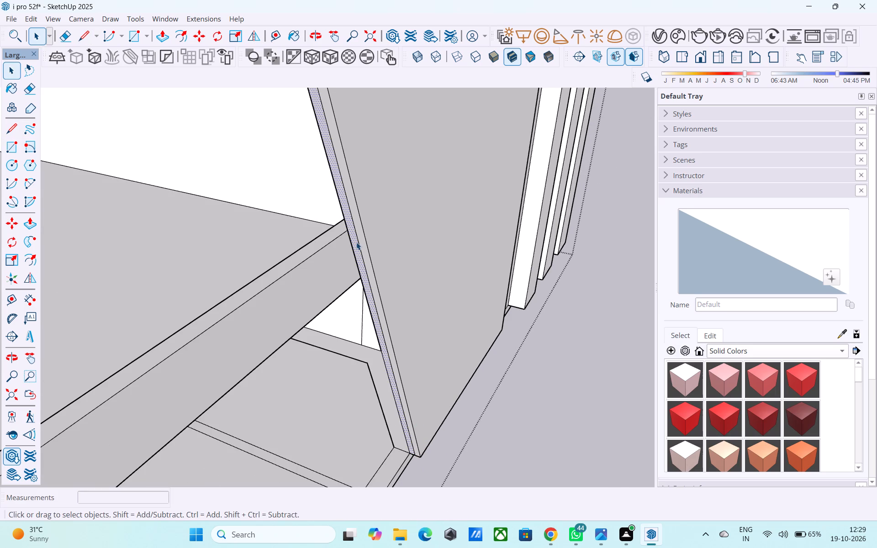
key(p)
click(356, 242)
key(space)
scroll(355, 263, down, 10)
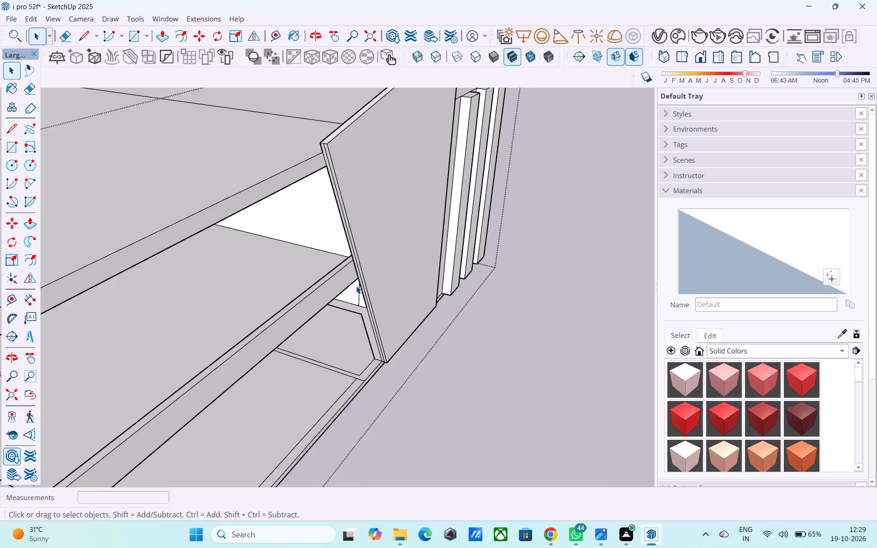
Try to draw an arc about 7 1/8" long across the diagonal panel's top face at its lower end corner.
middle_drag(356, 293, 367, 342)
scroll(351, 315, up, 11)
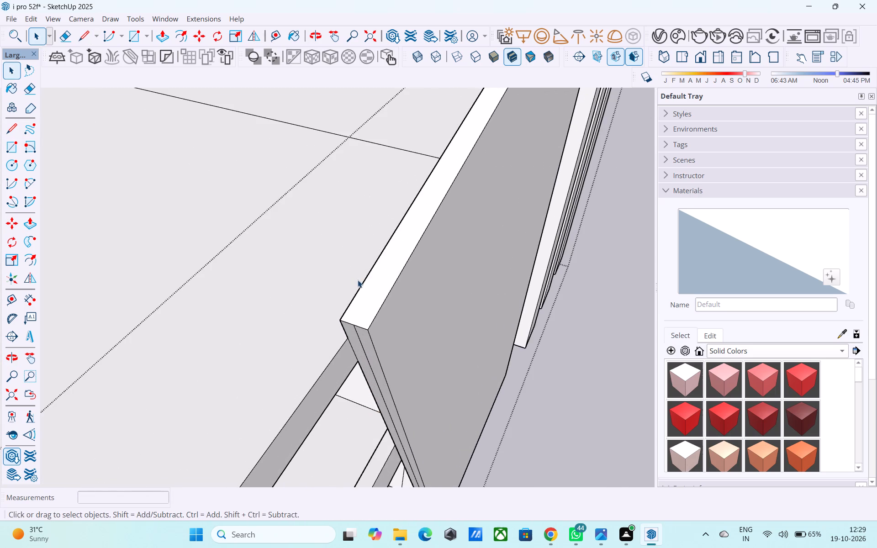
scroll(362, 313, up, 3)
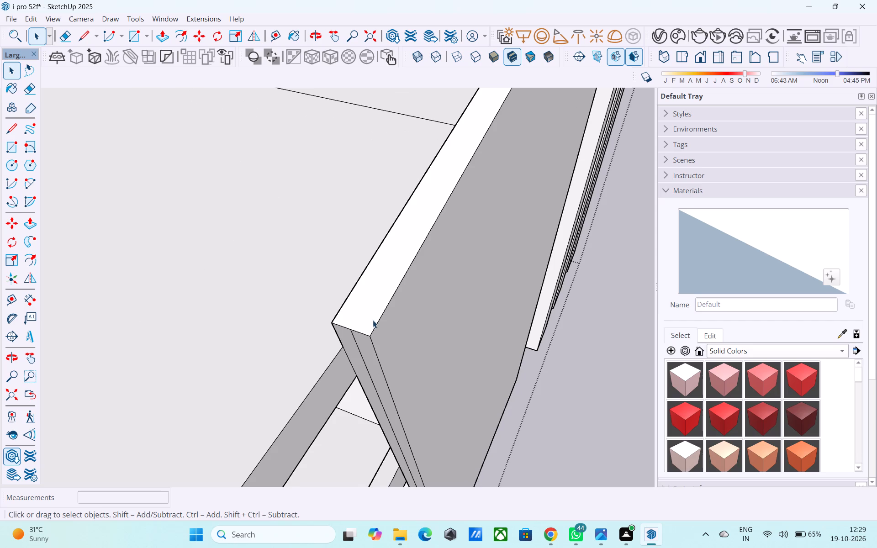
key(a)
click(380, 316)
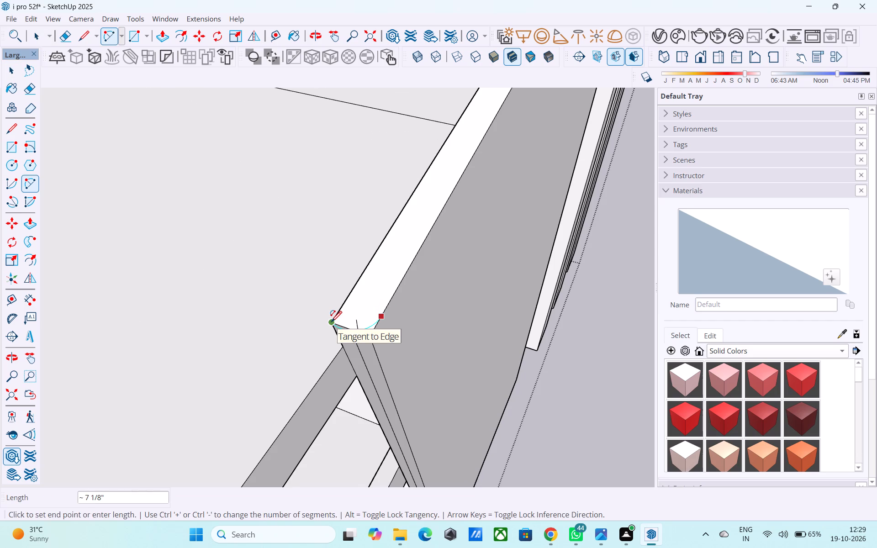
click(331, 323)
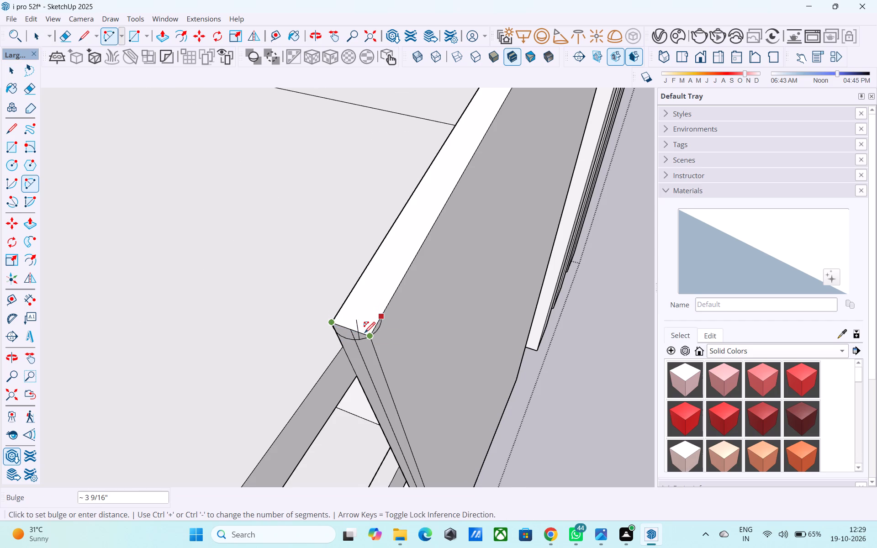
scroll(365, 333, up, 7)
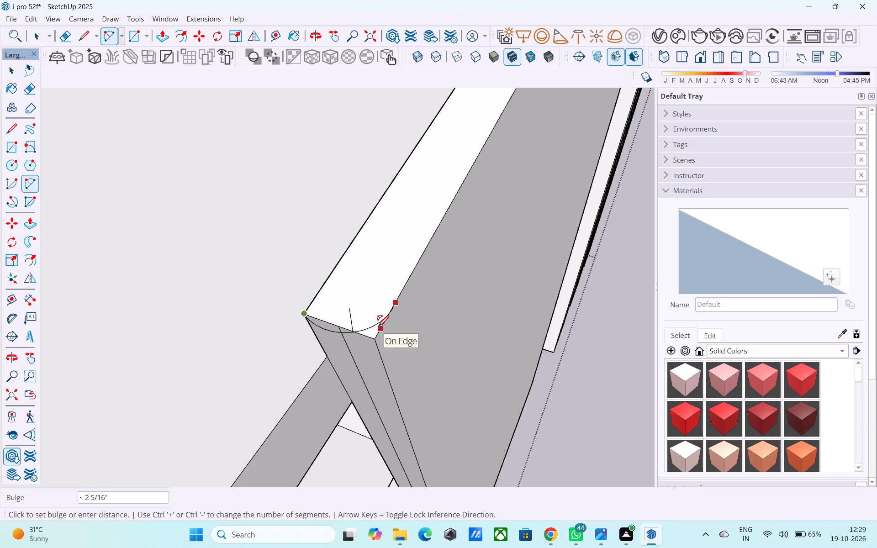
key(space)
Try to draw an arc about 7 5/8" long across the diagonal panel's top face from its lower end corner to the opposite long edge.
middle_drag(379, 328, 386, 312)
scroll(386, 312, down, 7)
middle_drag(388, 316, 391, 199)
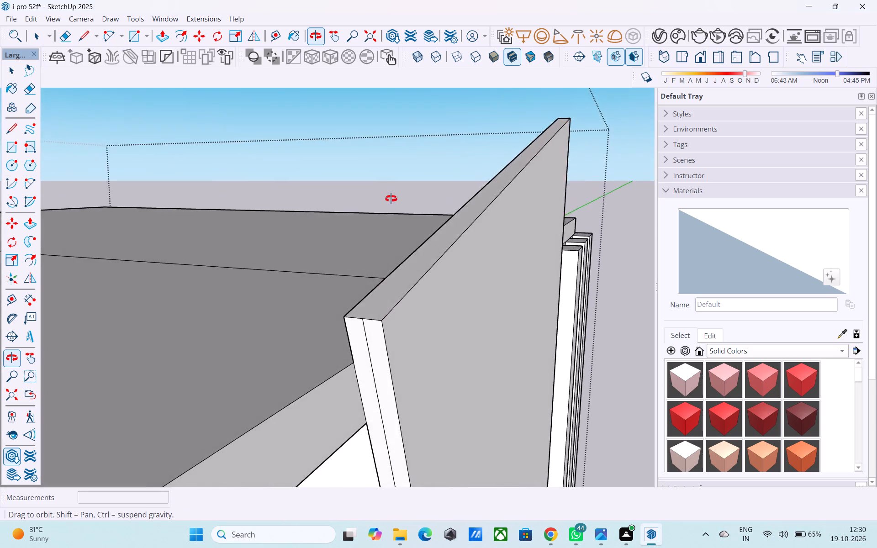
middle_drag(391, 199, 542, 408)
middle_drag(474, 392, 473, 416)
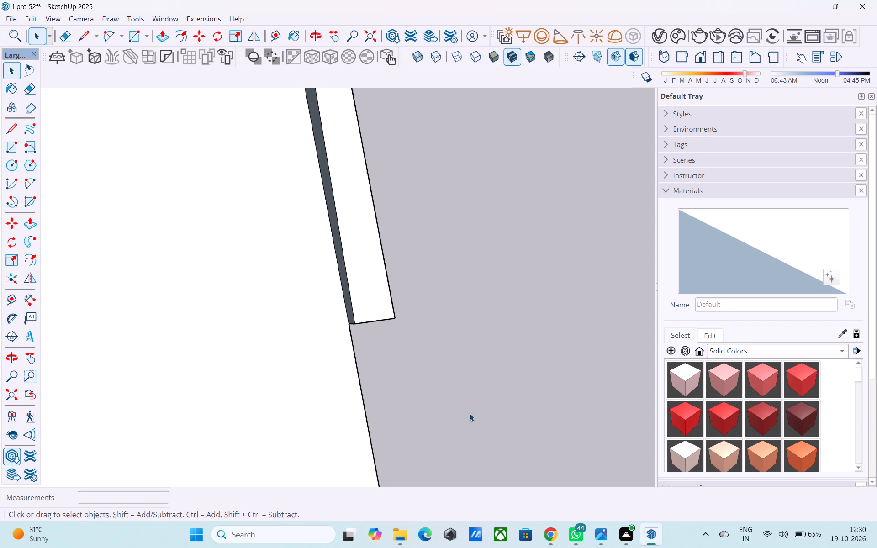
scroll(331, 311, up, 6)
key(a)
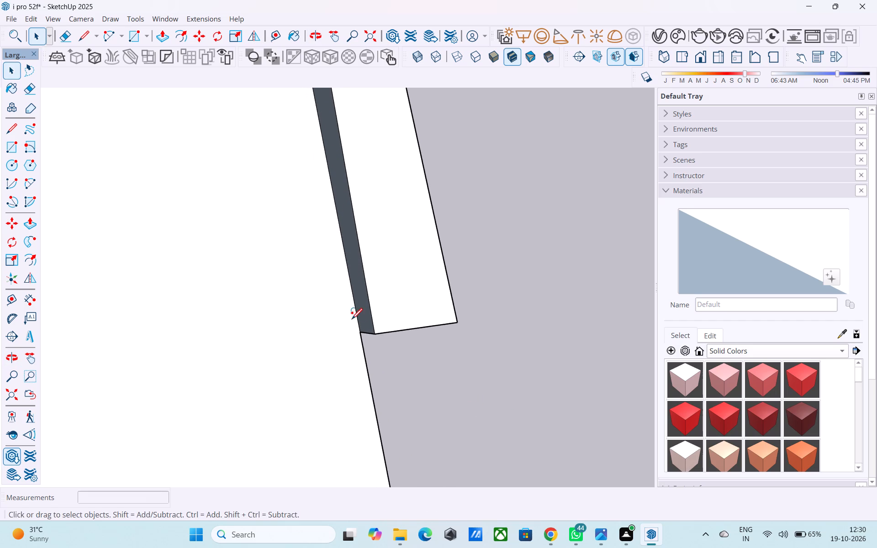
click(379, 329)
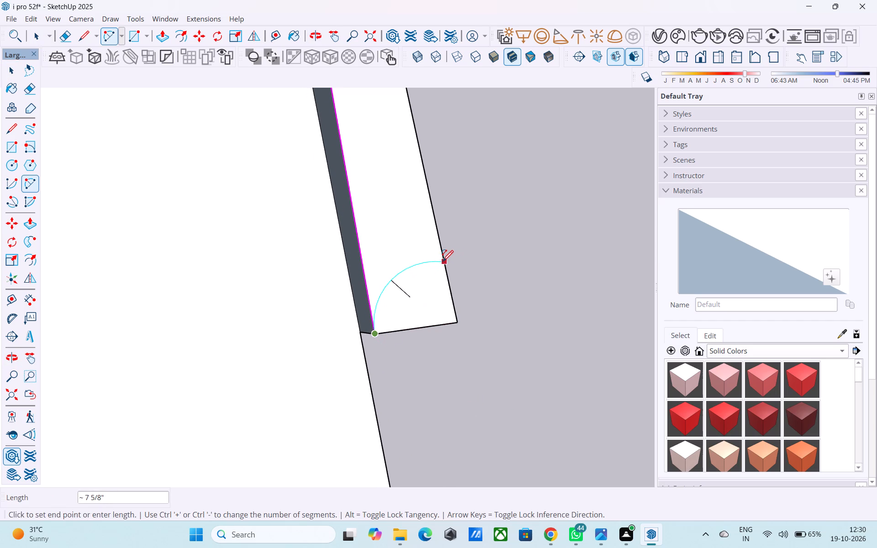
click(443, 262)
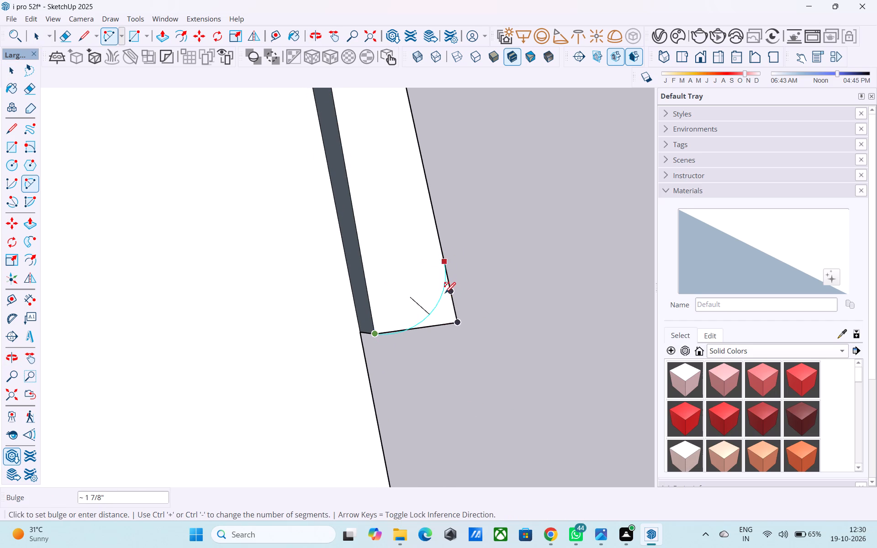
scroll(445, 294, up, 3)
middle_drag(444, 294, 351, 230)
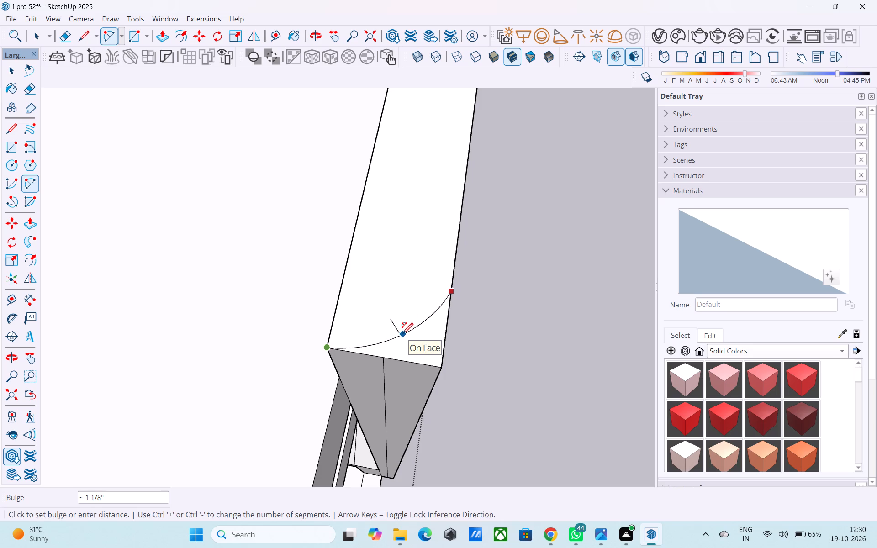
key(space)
Set the Arc tool to 50 segments for the diagonal panel's end.
middle_drag(402, 335, 371, 335)
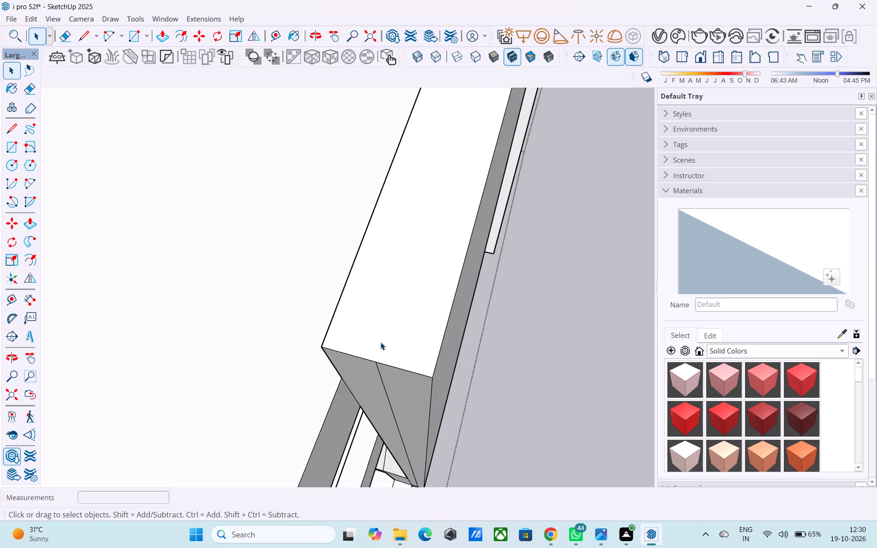
middle_drag(427, 339, 406, 358)
key(a)
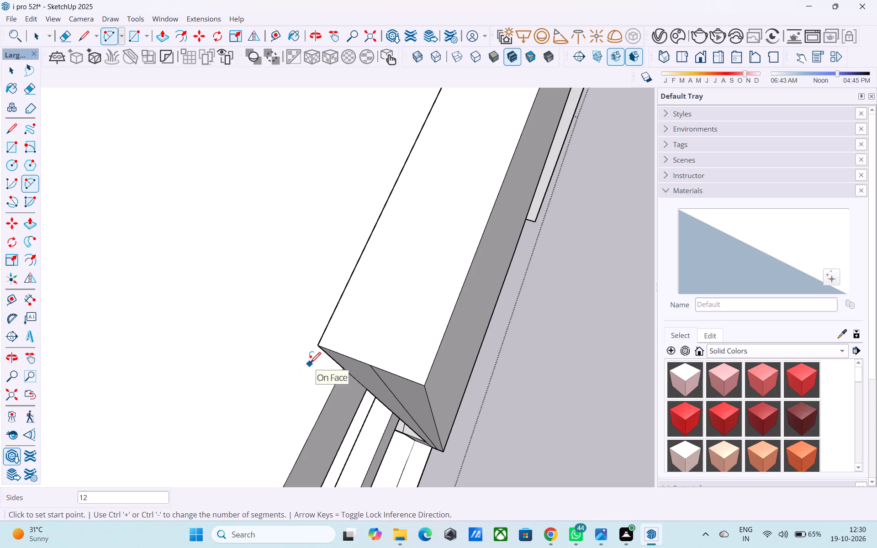
key(5)
key(0)
key(Return)
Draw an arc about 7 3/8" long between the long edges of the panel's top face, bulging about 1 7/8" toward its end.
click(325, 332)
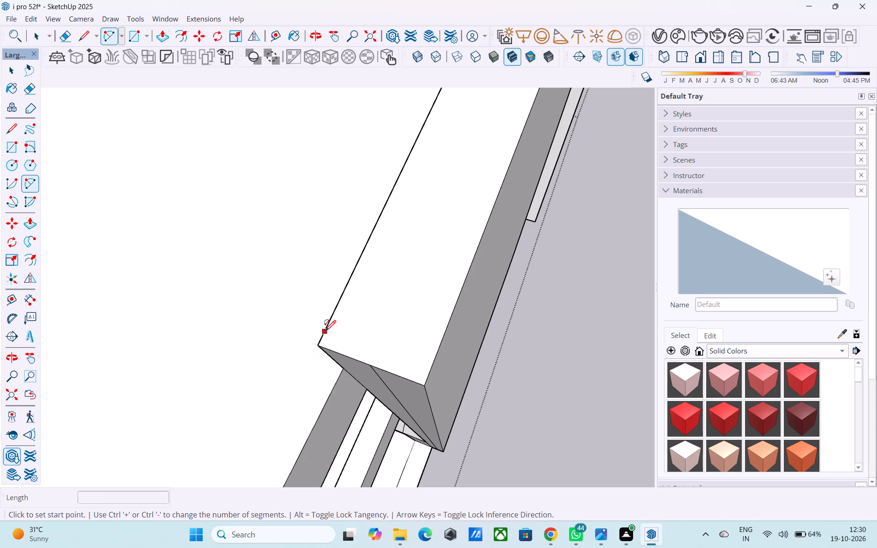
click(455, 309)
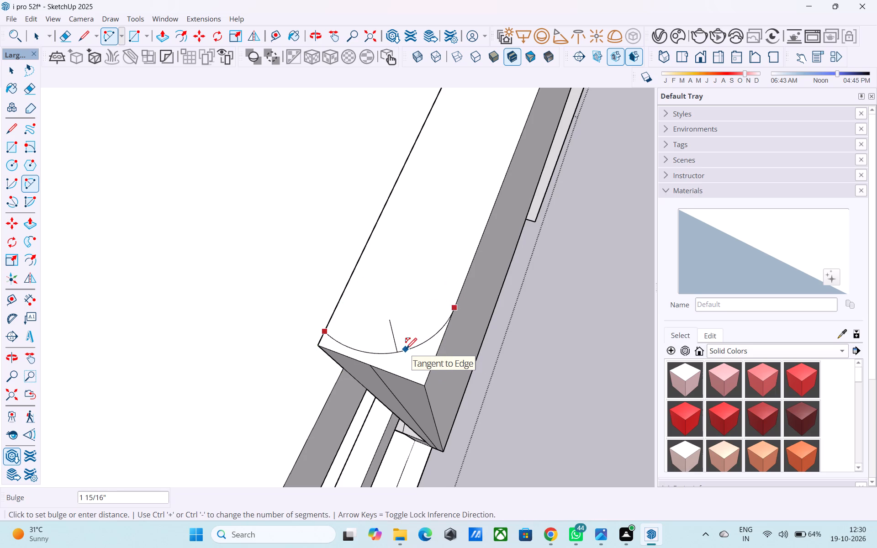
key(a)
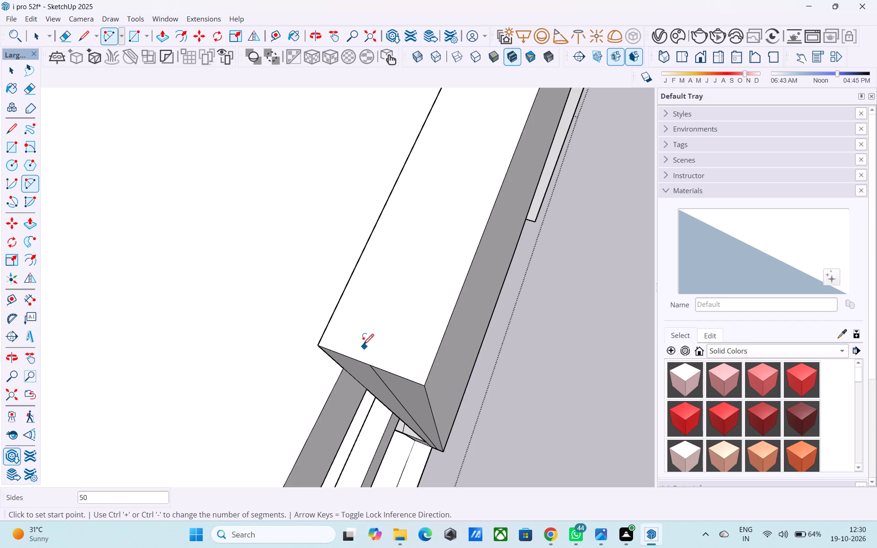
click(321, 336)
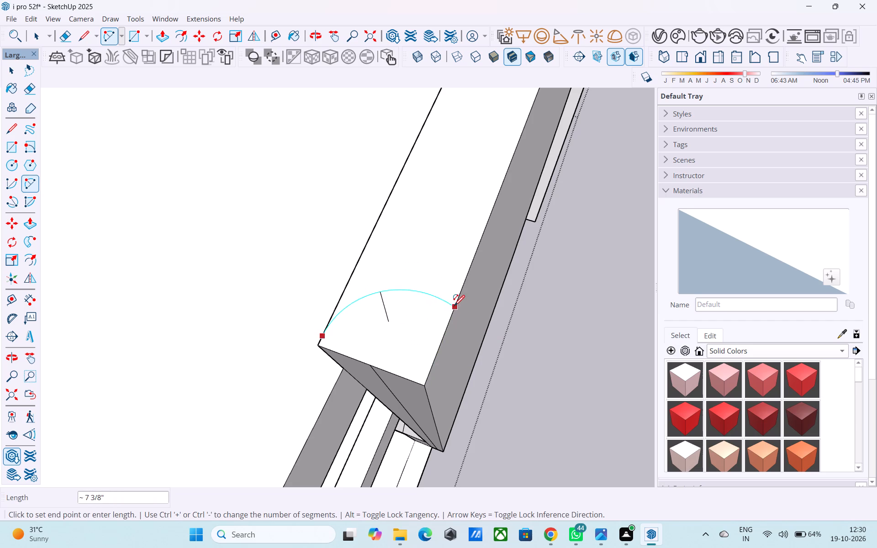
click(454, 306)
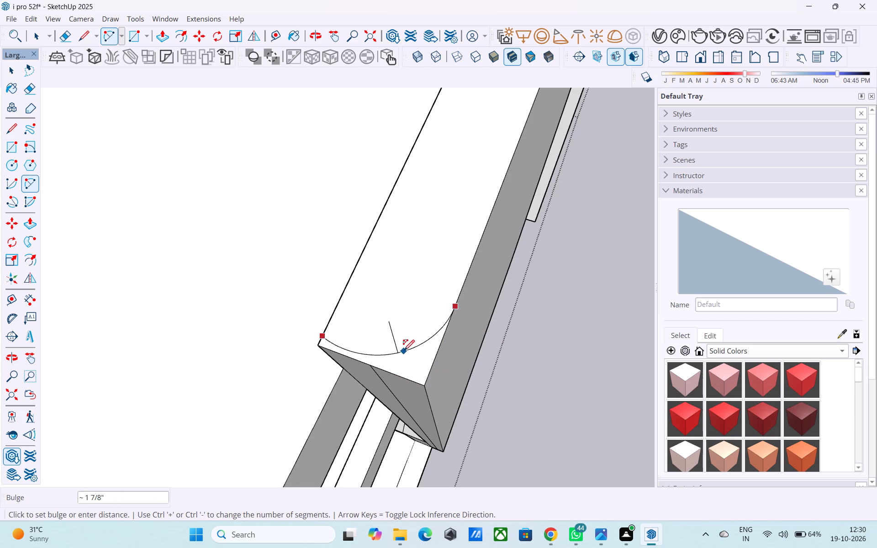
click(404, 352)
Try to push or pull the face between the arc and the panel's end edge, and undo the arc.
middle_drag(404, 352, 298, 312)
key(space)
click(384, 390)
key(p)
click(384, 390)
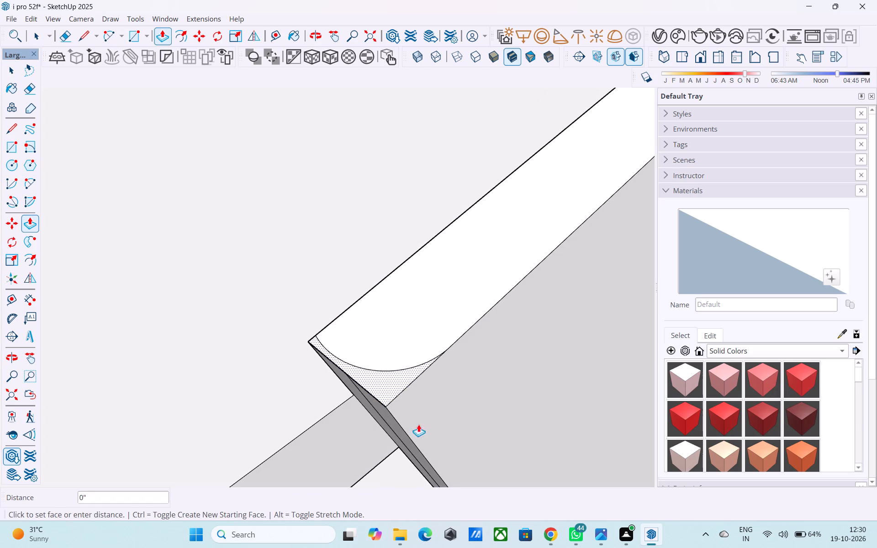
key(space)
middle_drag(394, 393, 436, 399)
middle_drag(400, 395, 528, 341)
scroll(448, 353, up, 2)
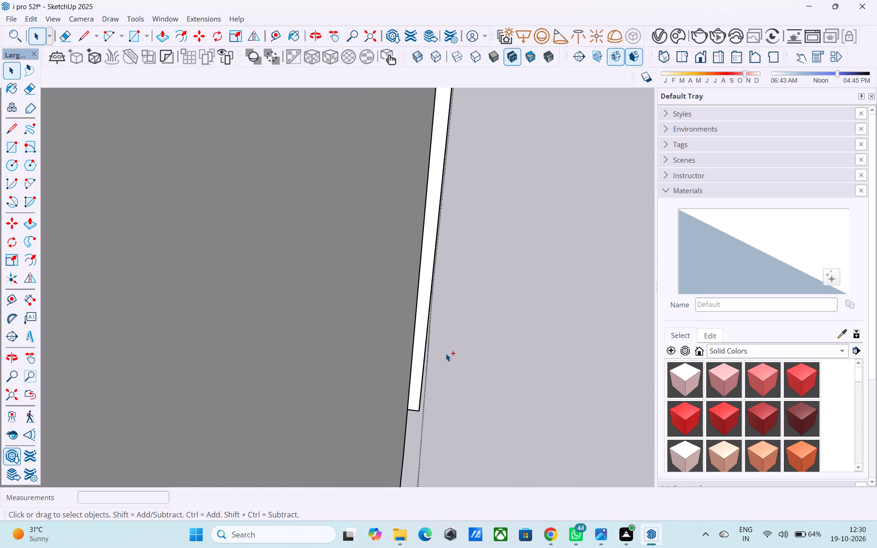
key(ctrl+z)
Draw an arc of about 3 15/16" radius on the panel's top face, from its end edge to its outer long edge, around the corner.
scroll(444, 346, down, 7)
middle_drag(440, 340, 400, 358)
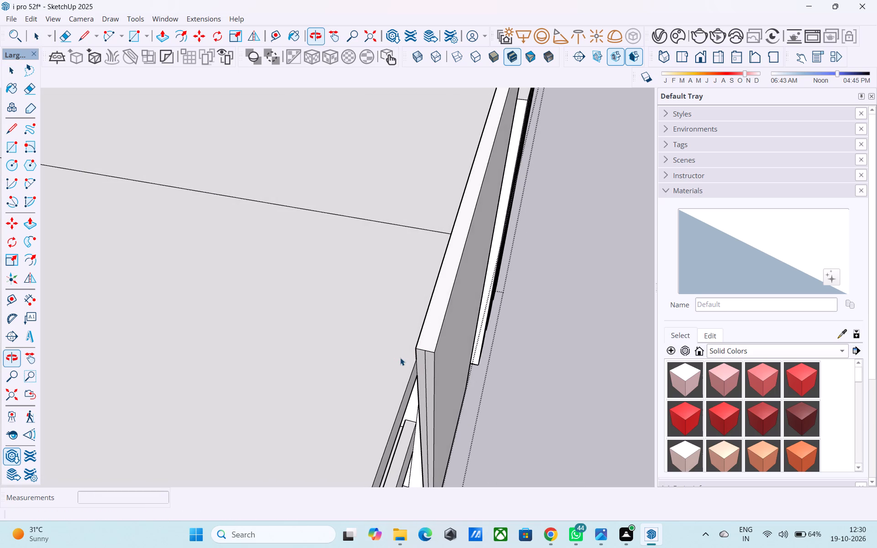
key(a)
scroll(407, 362, up, 16)
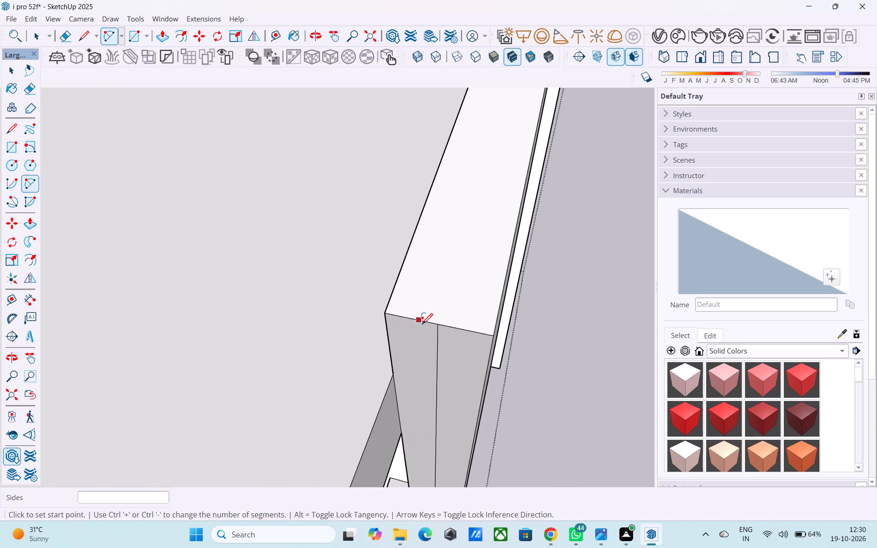
click(421, 320)
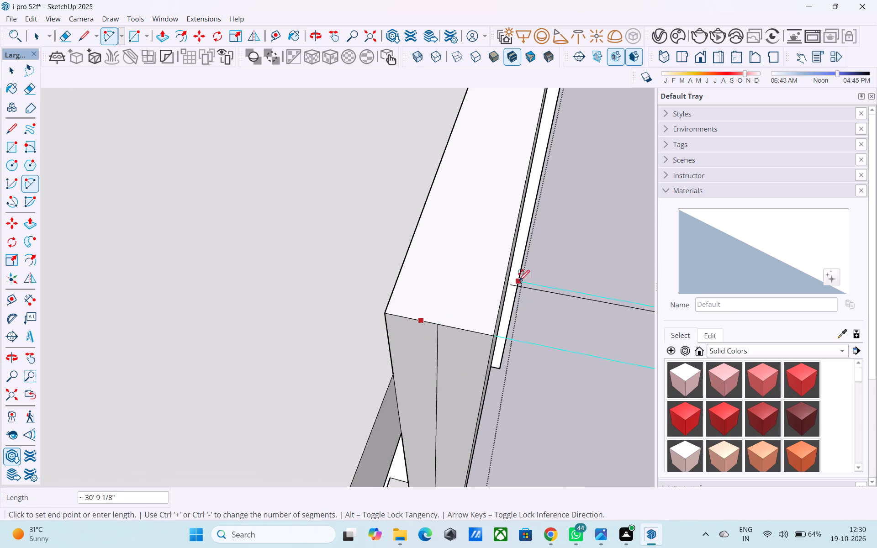
click(502, 285)
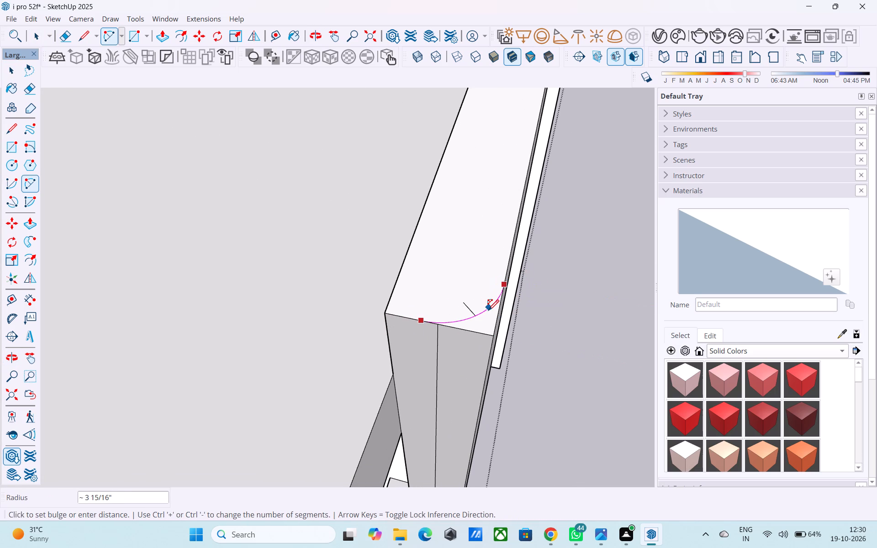
click(488, 311)
Push or pull the small corner piece outside the arc on the diagonal panel's top face.
key(space)
click(489, 324)
key(p)
click(489, 325)
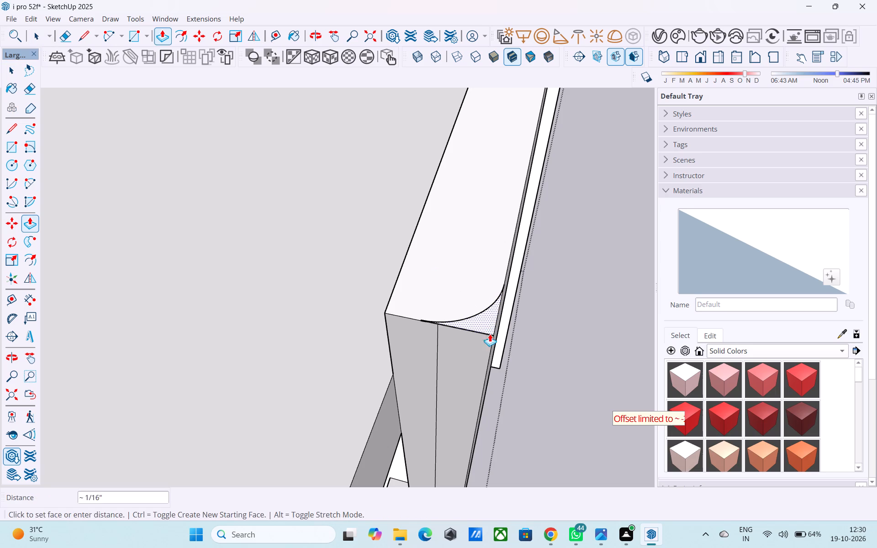
click(481, 326)
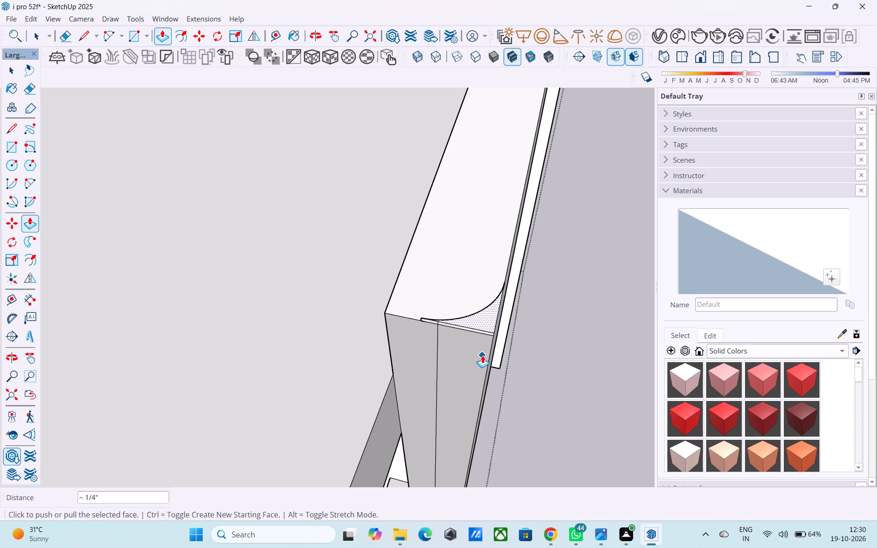
Undo the last push/pull of the small corner piece on the diagonal panel's top face.
key(ctrl+z)
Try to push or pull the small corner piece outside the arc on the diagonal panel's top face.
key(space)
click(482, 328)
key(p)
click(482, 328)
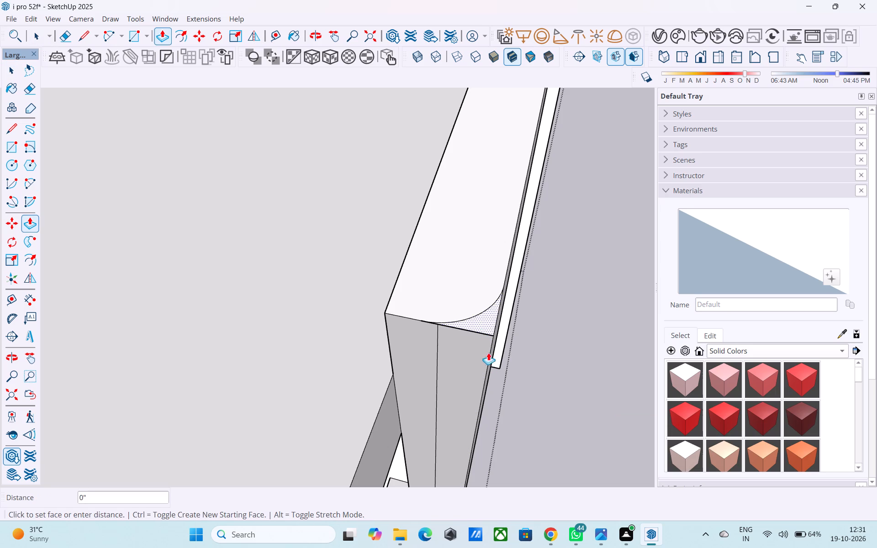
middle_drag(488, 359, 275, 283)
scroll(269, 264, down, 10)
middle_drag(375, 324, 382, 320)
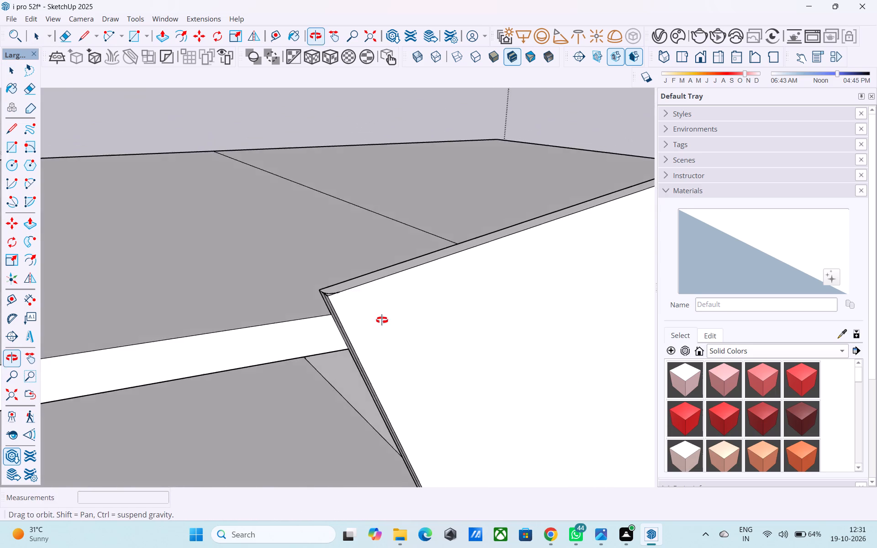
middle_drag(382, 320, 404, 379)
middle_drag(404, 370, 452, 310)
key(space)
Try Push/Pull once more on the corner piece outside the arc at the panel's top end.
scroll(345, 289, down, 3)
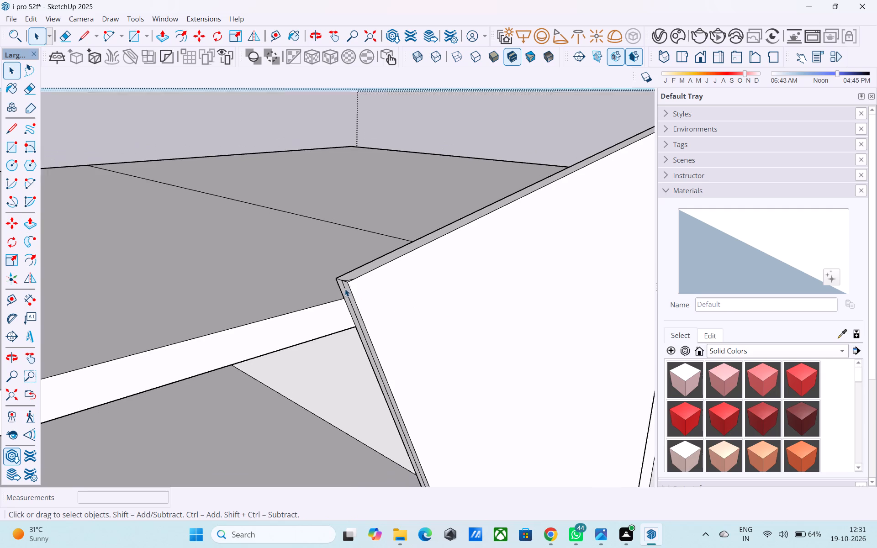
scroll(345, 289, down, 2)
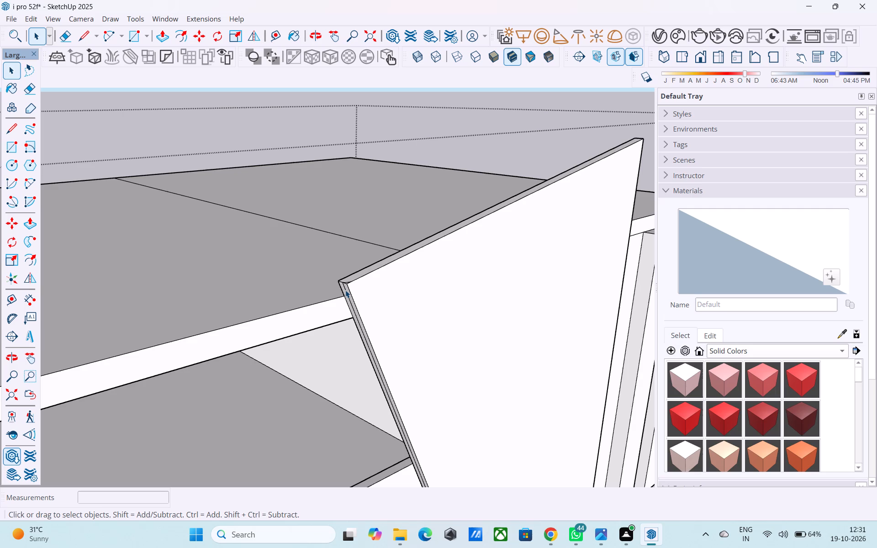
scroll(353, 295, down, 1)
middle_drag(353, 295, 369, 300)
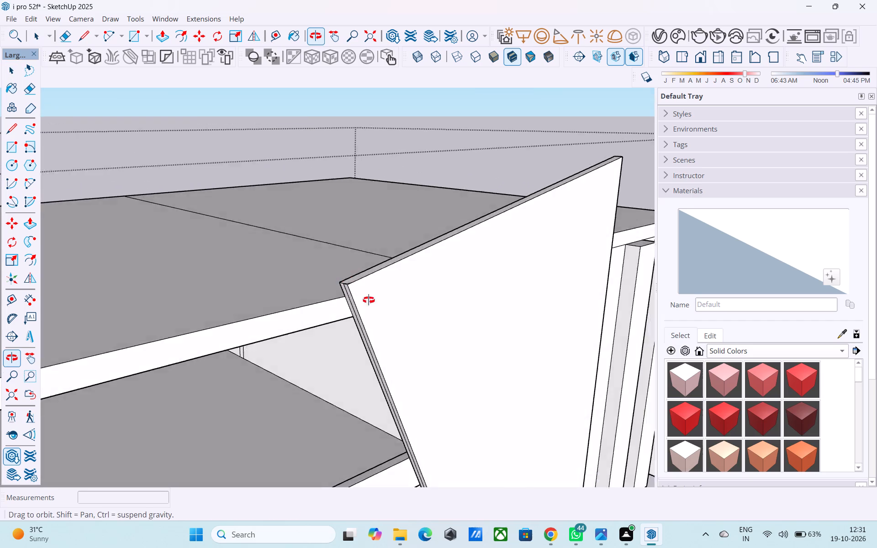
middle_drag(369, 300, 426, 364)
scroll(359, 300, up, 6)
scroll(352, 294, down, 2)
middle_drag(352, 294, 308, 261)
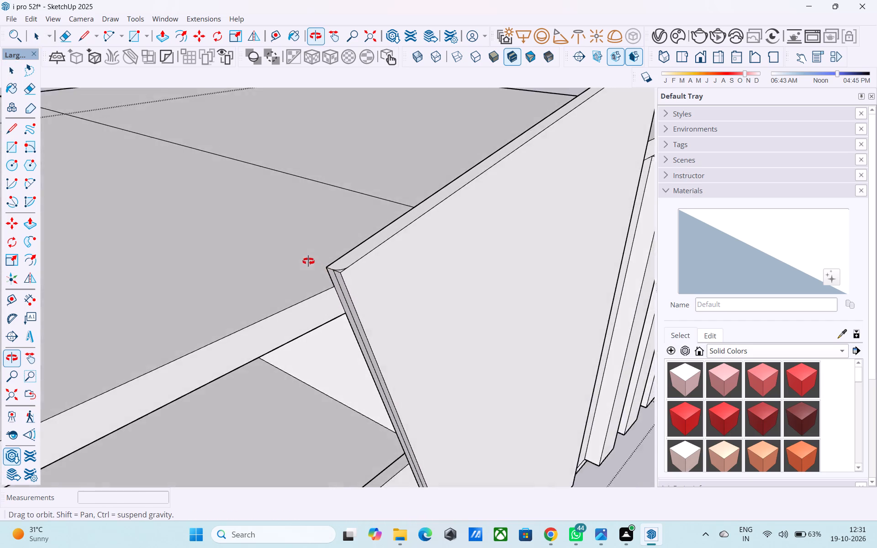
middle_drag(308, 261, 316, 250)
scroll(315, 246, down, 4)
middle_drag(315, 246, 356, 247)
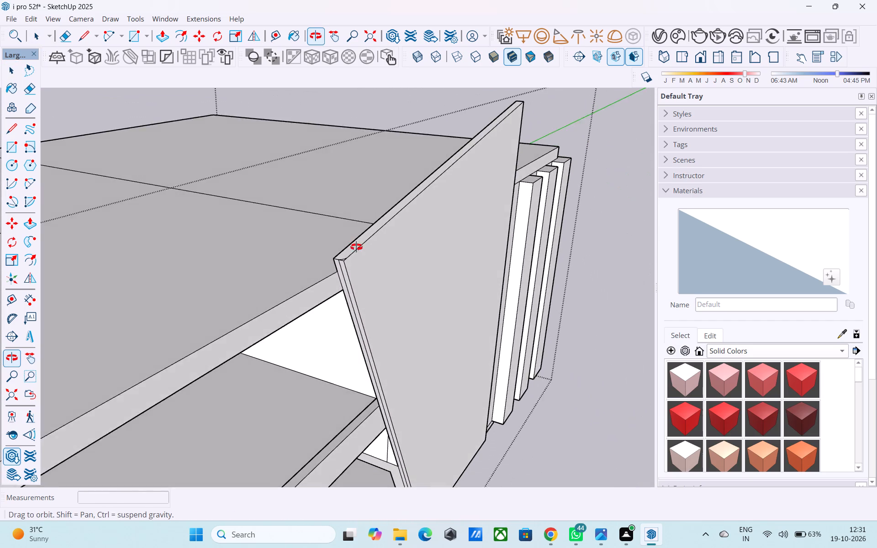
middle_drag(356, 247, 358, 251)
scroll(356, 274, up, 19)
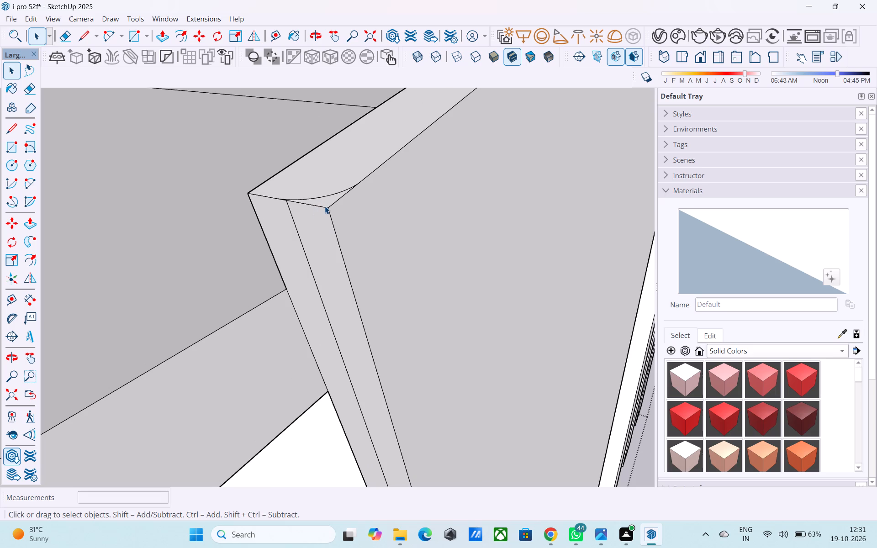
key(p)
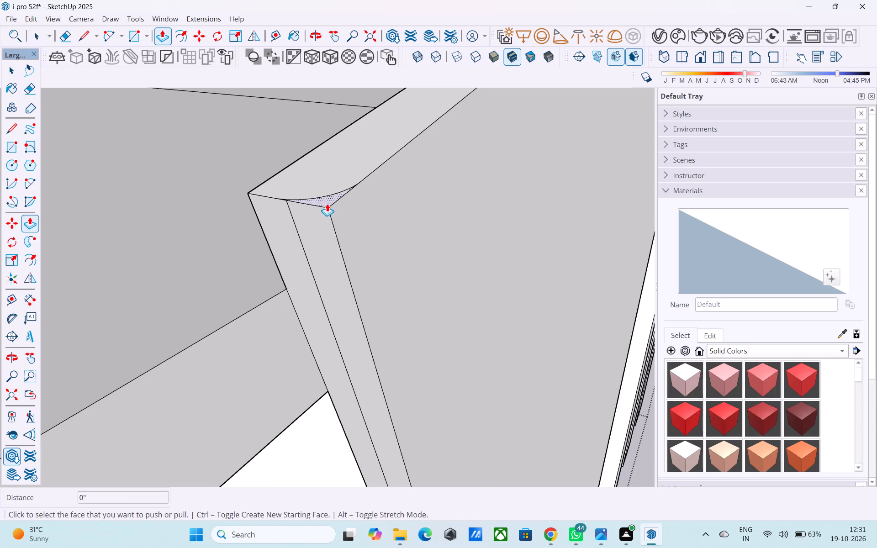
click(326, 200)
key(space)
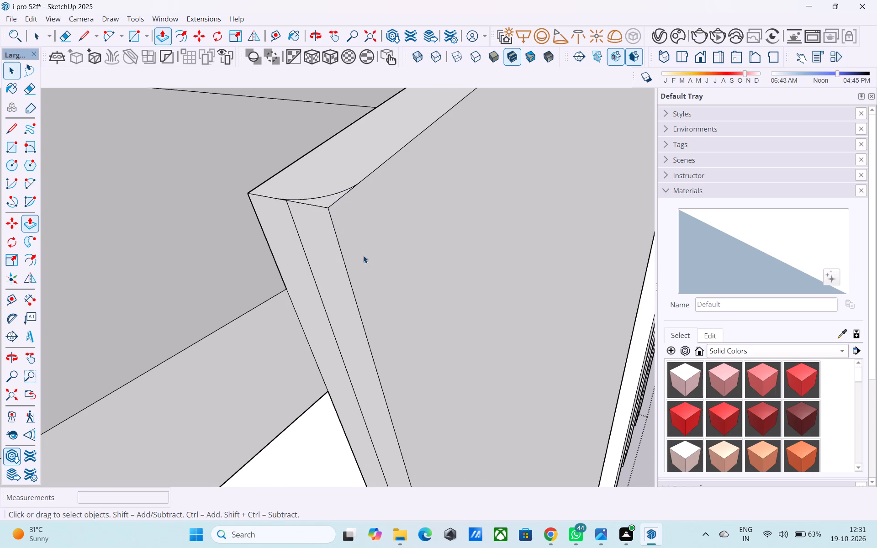
Erase the arc around the corner on the diagonal panel's top face.
scroll(361, 250, down, 4)
middle_drag(361, 250, 249, 220)
scroll(247, 209, down, 15)
middle_drag(271, 244, 353, 248)
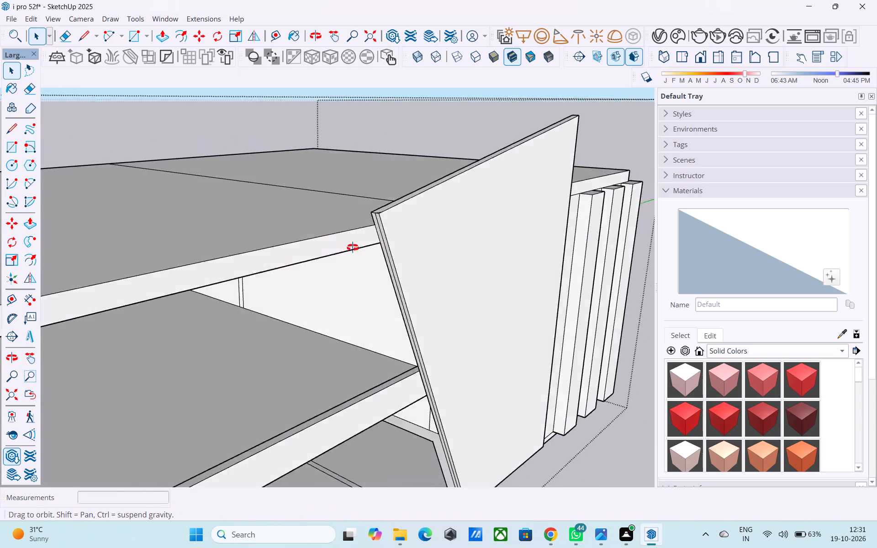
middle_drag(353, 248, 376, 253)
scroll(248, 205, down, 6)
middle_drag(423, 261, 247, 221)
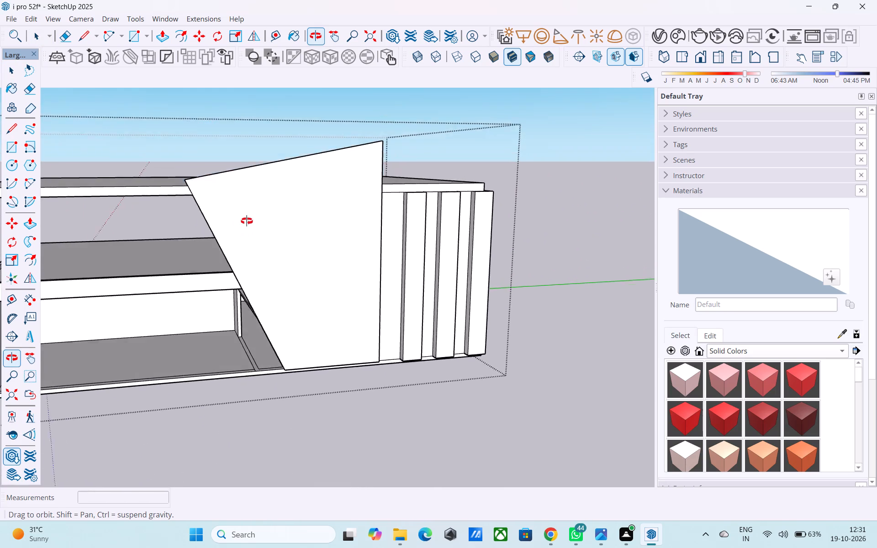
middle_drag(247, 221, 335, 307)
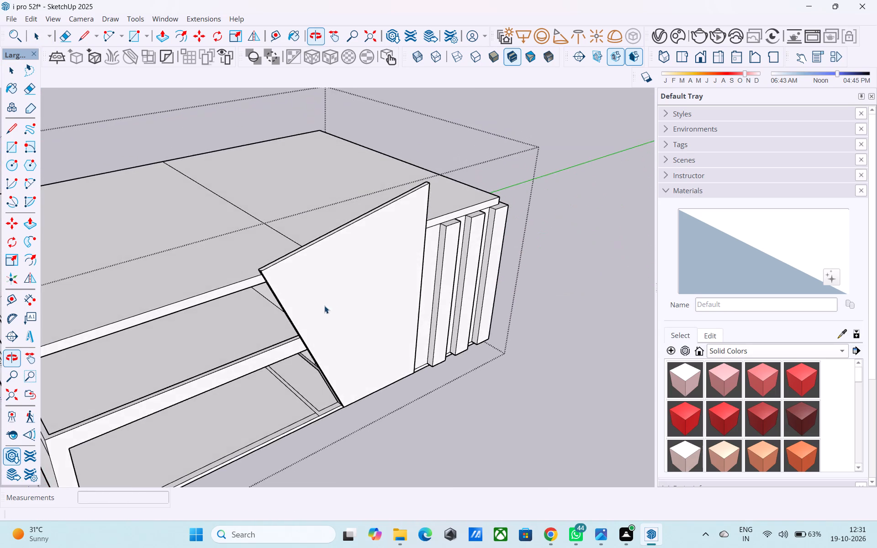
scroll(322, 303, up, 20)
scroll(322, 303, up, 6)
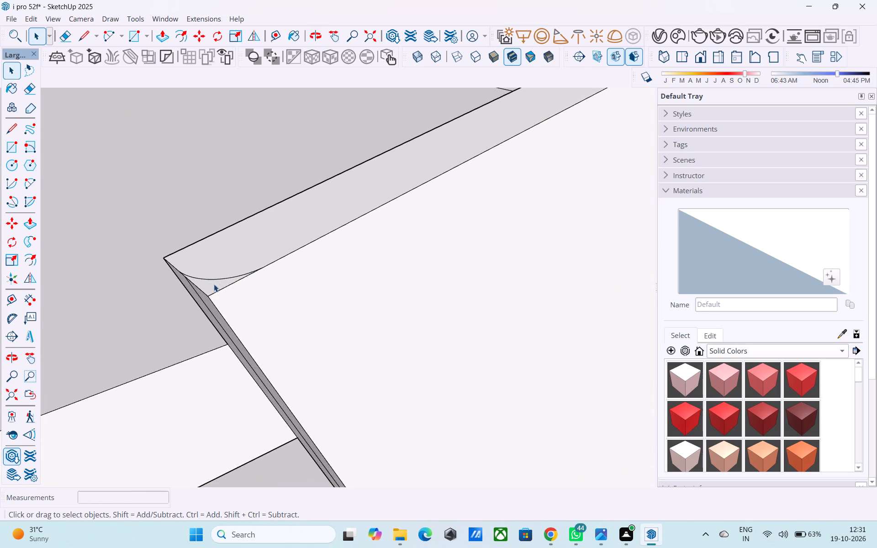
scroll(214, 284, up, 9)
key(e)
drag(217, 285, 216, 266)
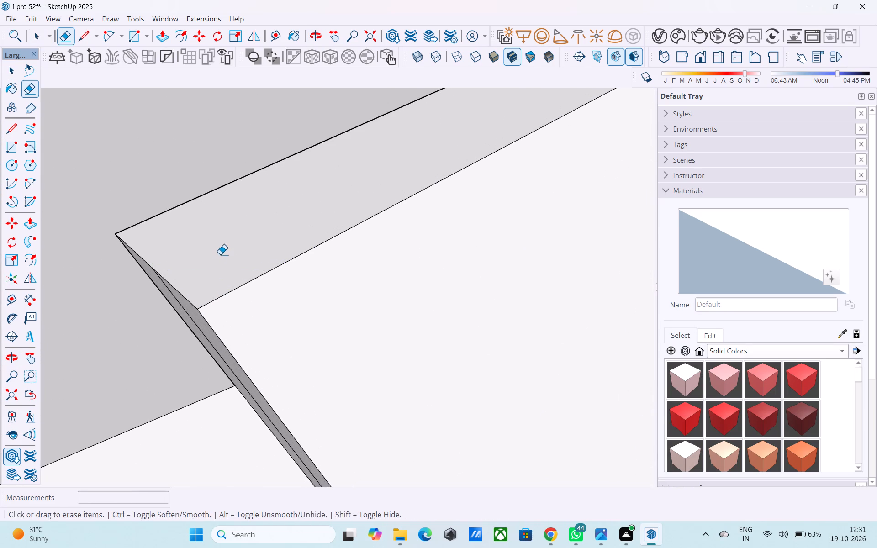
Inspect the diagonal panel and its end corner against the roof slab and front strips.
scroll(227, 252, down, 10)
scroll(290, 285, down, 3)
middle_drag(306, 306, 300, 269)
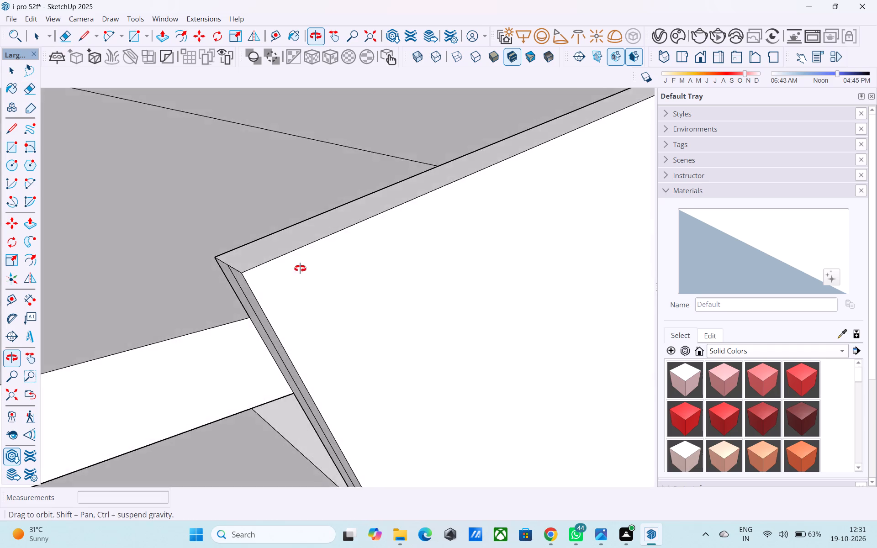
middle_drag(300, 269, 275, 222)
scroll(275, 222, down, 8)
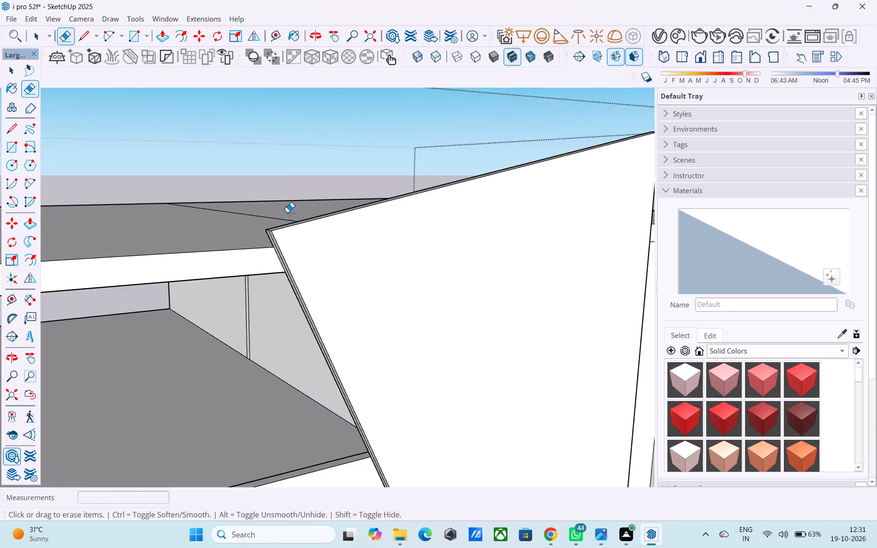
scroll(287, 212, down, 7)
key(space)
middle_drag(296, 232, 308, 257)
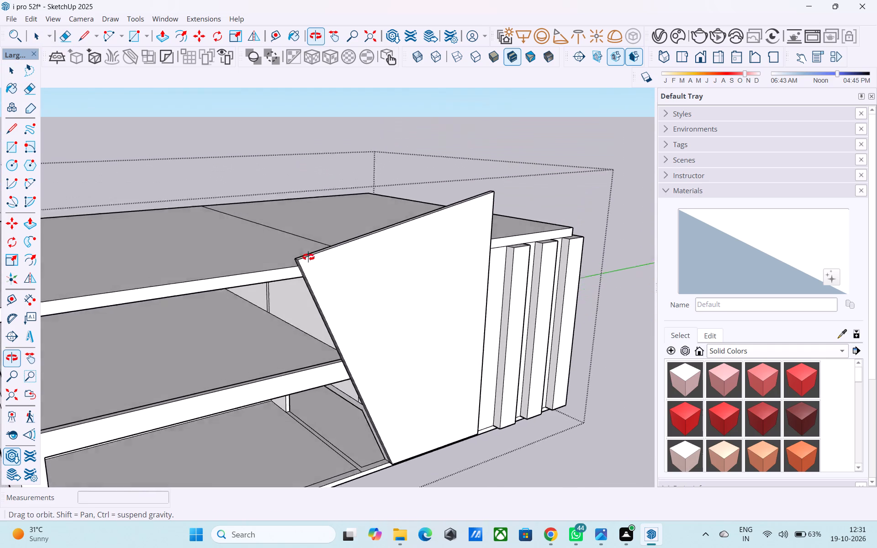
middle_drag(308, 257, 309, 264)
middle_drag(309, 267, 309, 271)
middle_drag(307, 288, 330, 351)
Draw a circle of about 3/4" radius on the panel's top face, just inside its outer end corner.
scroll(330, 351, up, 9)
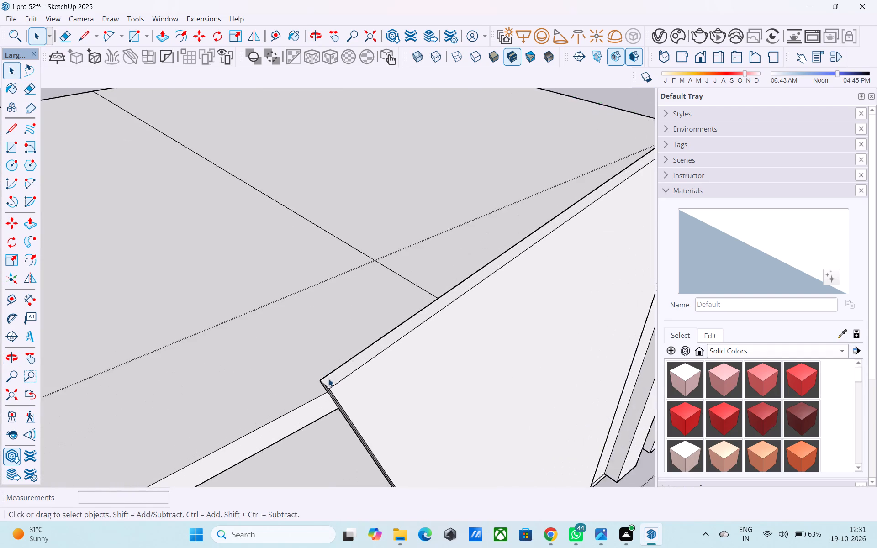
scroll(328, 379, up, 16)
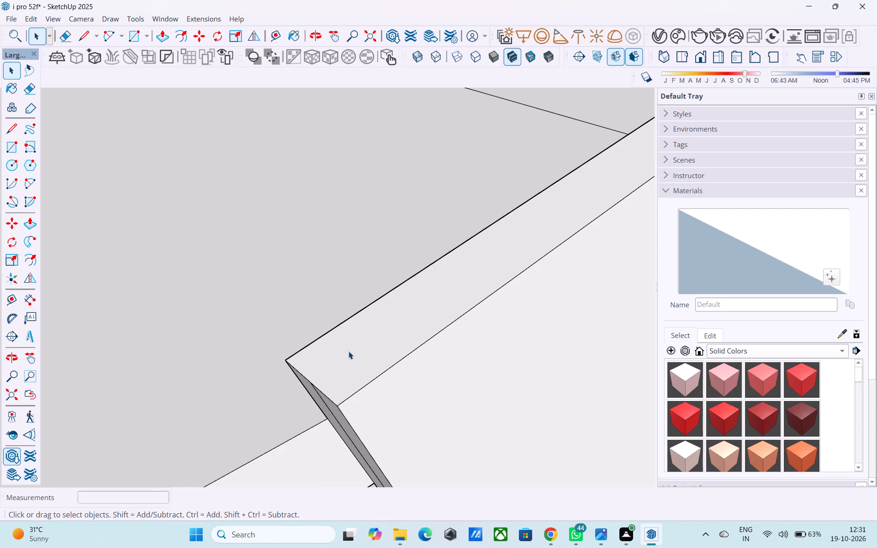
scroll(349, 350, down, 5)
scroll(350, 353, up, 5)
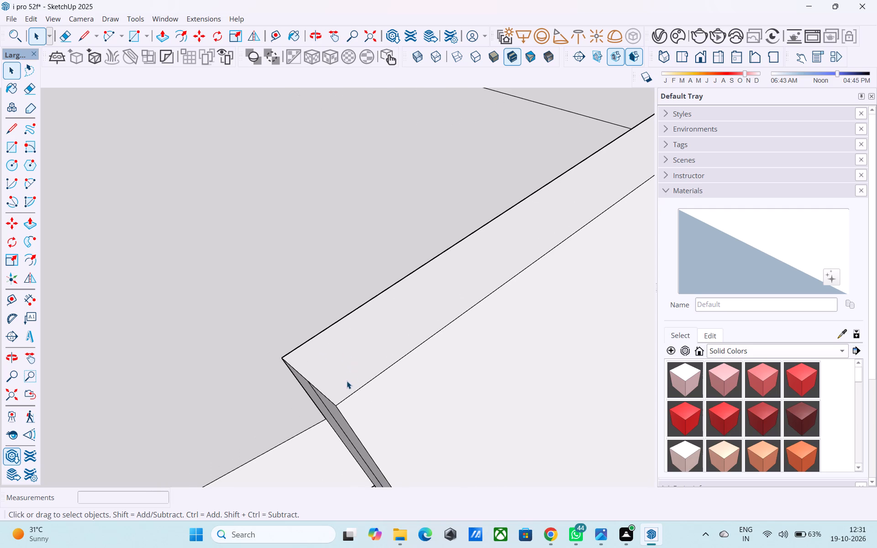
scroll(346, 382, up, 3)
middle_drag(336, 395, 358, 418)
key(c)
scroll(359, 409, up, 2)
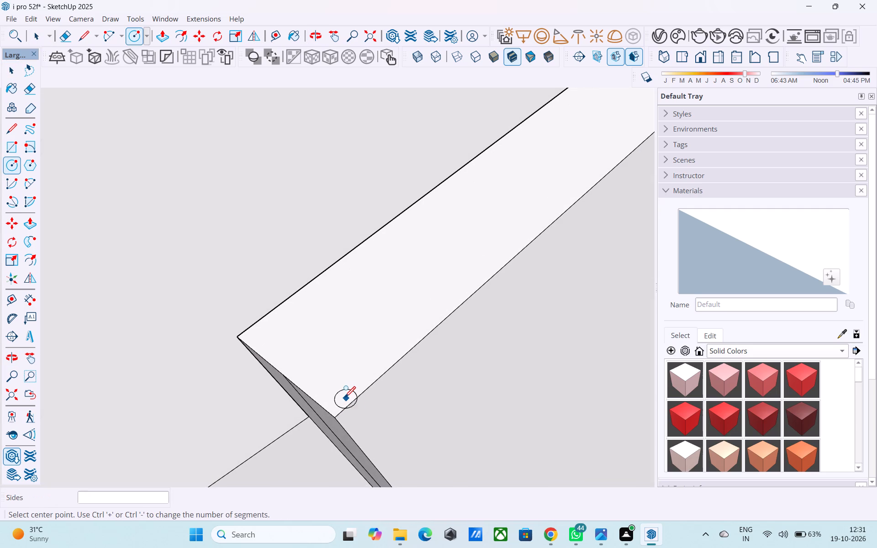
click(335, 393)
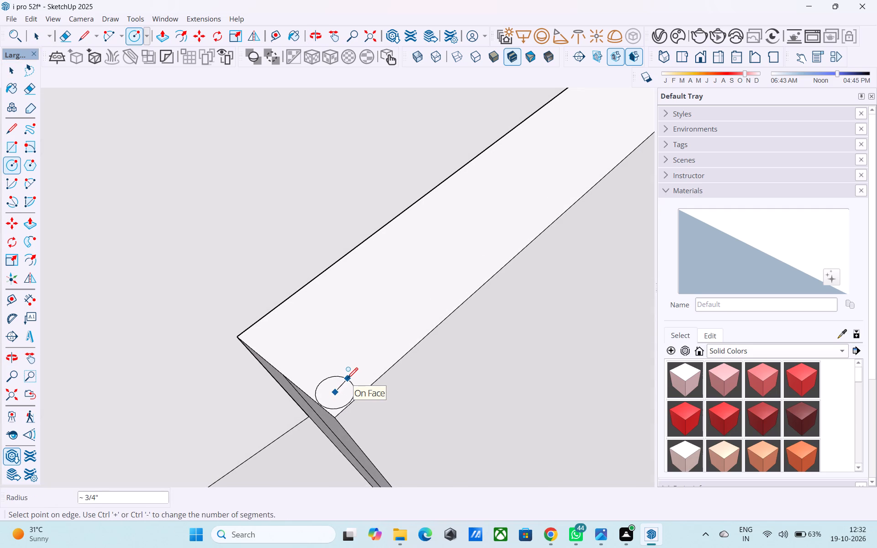
click(347, 379)
key(space)
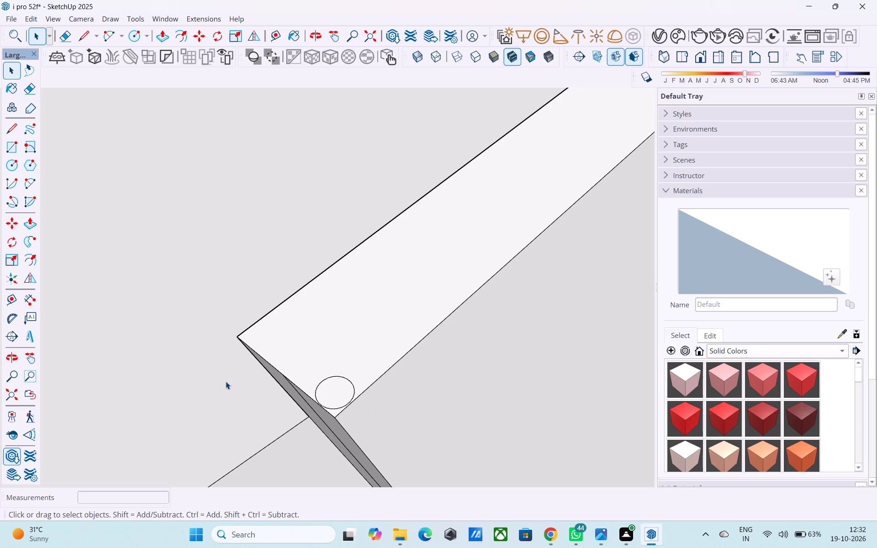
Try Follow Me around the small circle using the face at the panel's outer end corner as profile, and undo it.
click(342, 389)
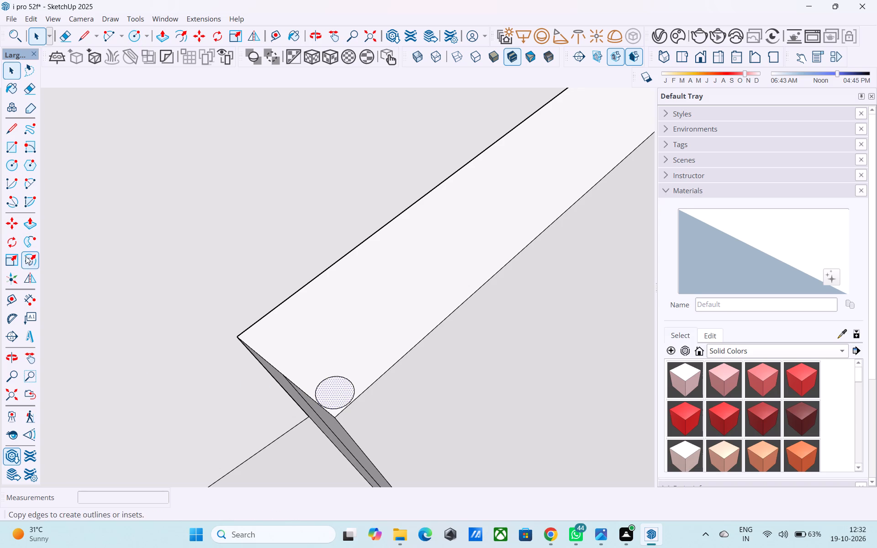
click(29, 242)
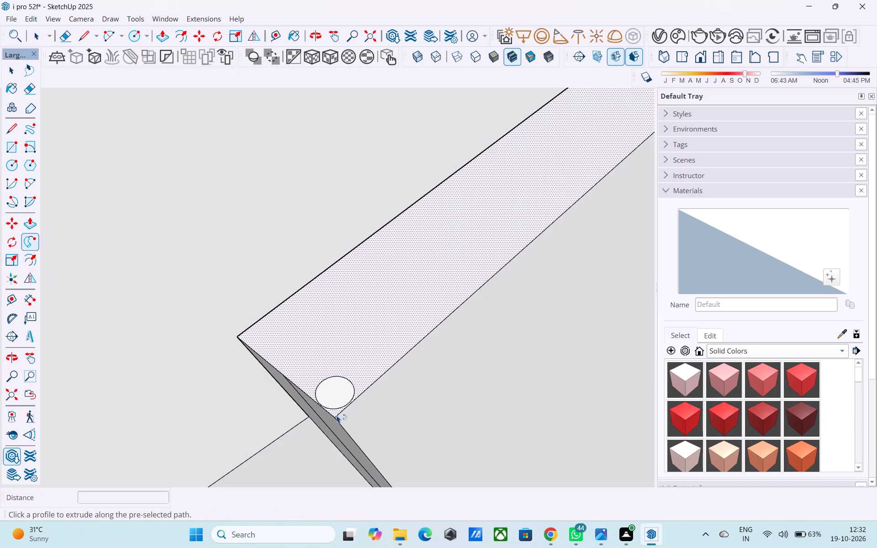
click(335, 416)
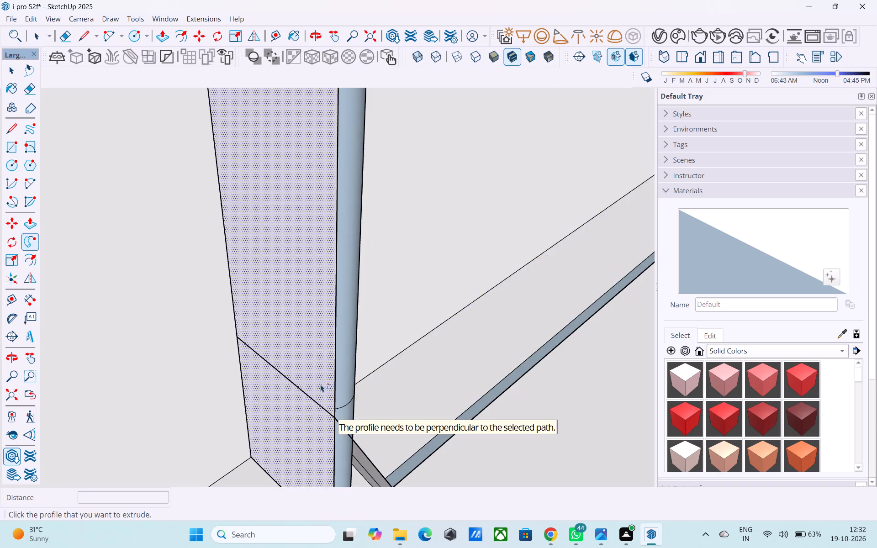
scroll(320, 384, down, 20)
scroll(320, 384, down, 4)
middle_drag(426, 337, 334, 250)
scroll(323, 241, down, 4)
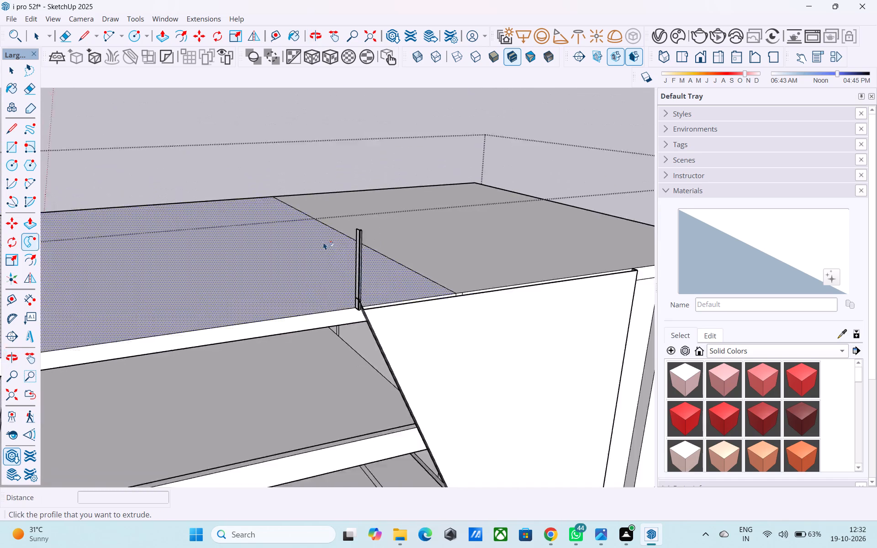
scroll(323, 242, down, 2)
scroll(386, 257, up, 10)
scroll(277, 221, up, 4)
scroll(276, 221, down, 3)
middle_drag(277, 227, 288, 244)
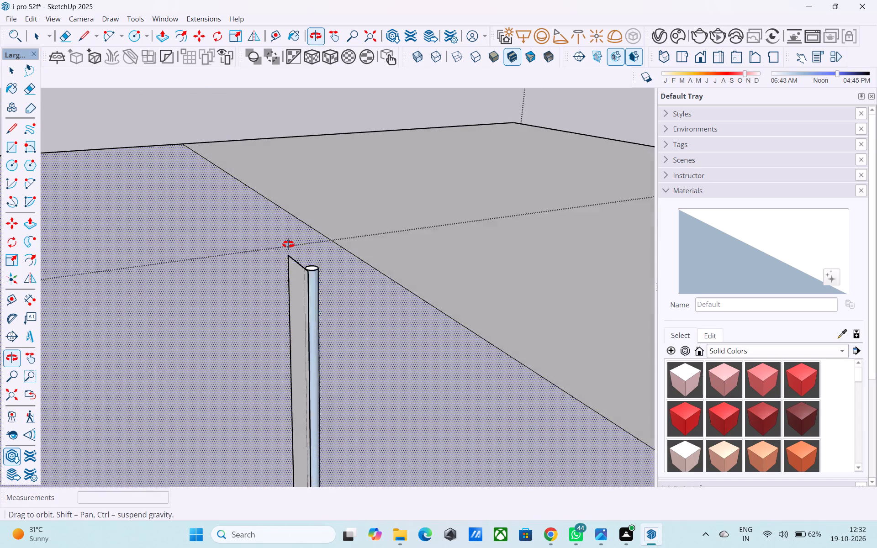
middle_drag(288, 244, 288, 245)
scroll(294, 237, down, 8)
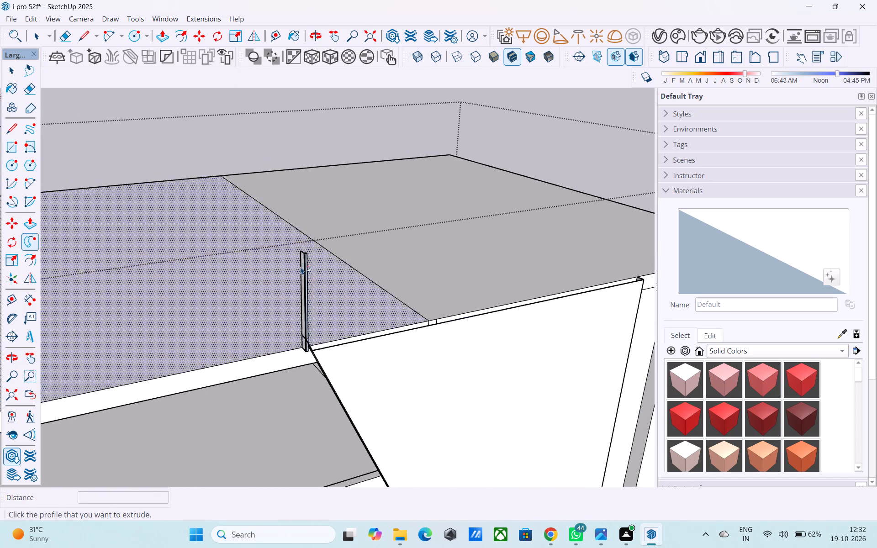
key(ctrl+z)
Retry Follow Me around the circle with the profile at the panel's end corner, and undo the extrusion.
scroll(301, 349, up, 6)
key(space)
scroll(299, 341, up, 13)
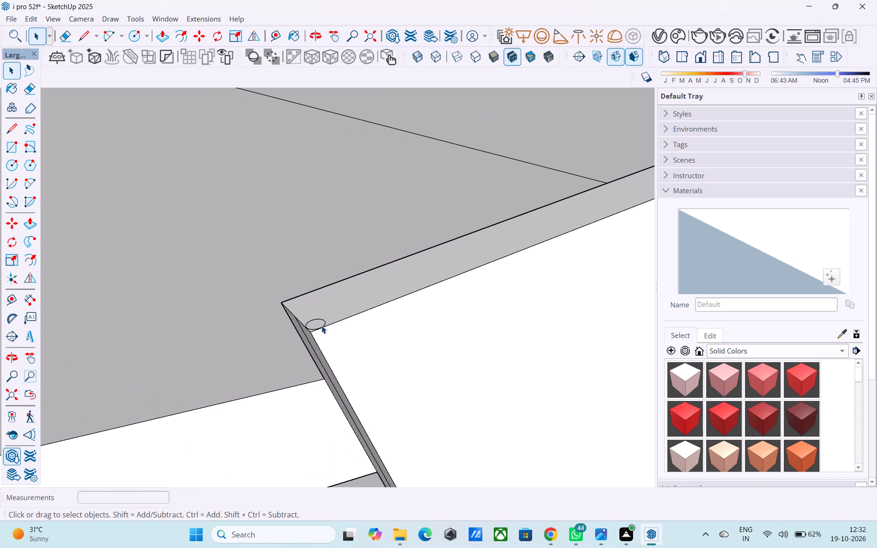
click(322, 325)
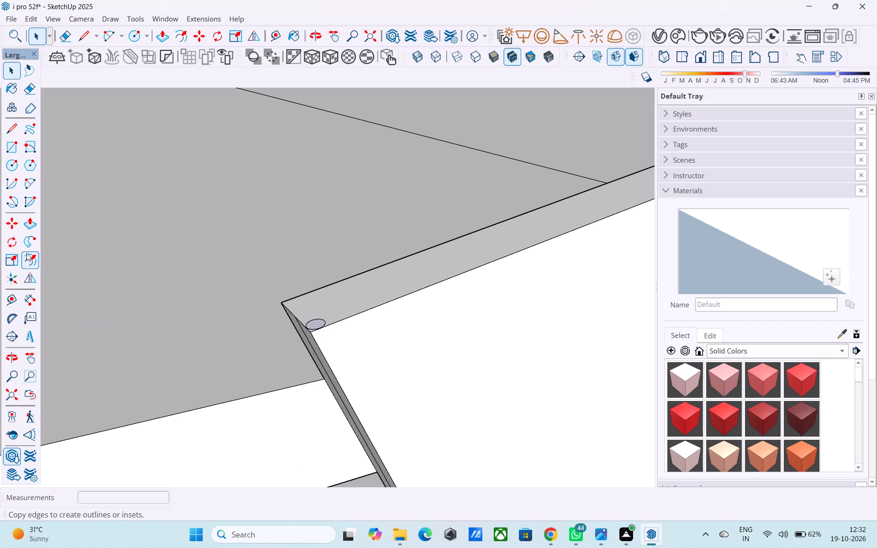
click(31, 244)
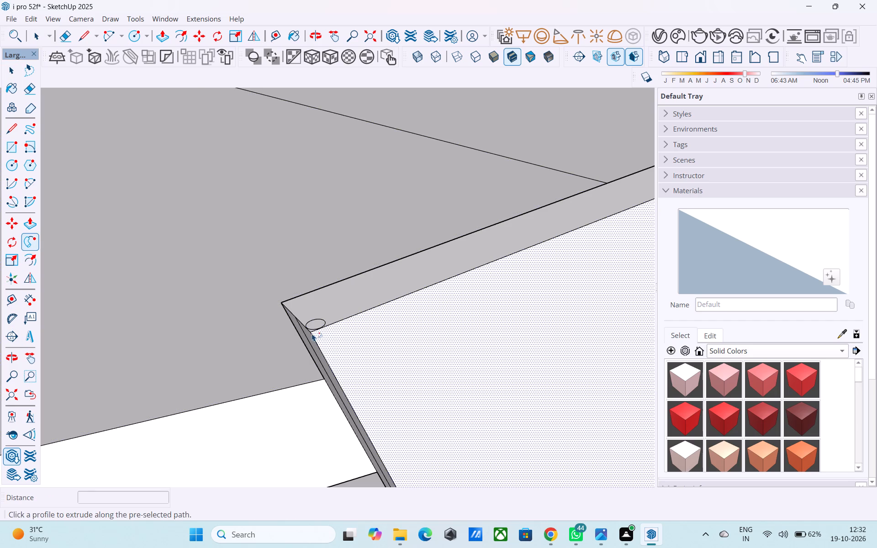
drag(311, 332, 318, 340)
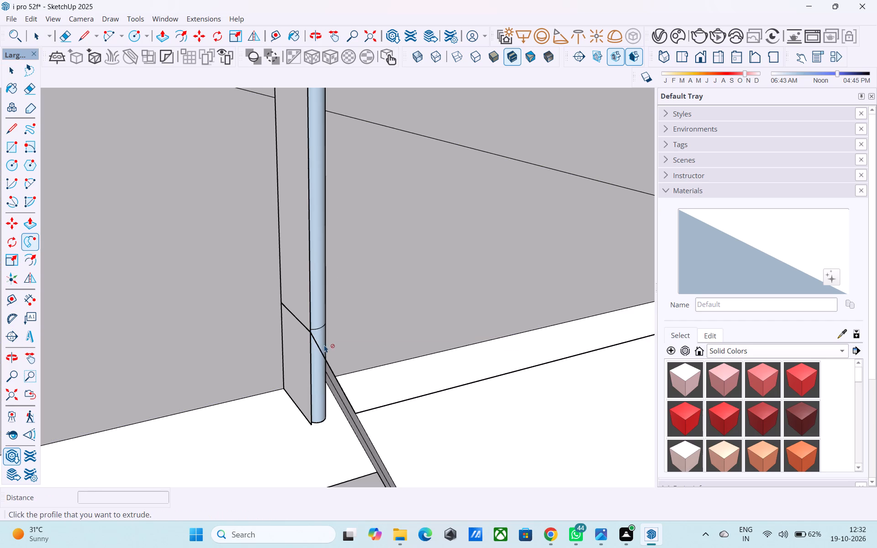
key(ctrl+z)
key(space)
Erase the small circle on the diagonal panel's top face near its outer end corner.
middle_drag(319, 333, 342, 381)
key(e)
scroll(340, 379, up, 8)
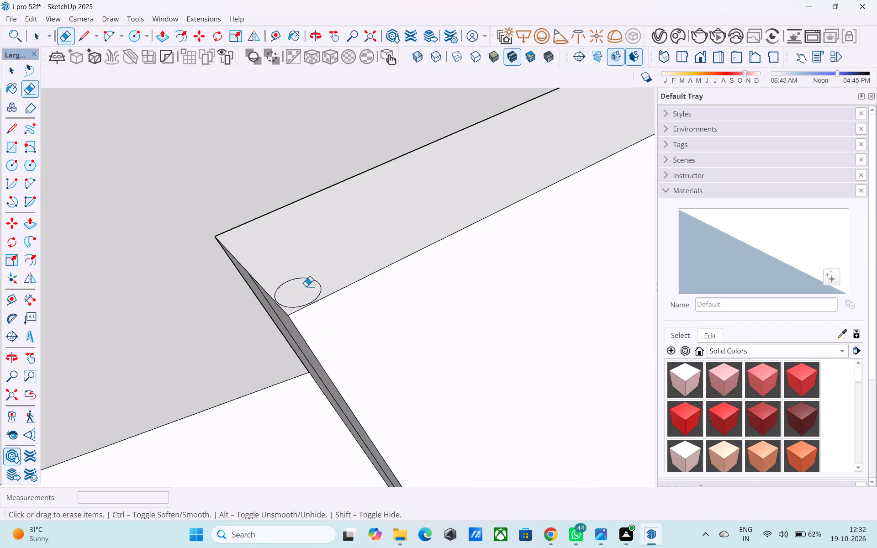
scroll(306, 286, up, 5)
drag(304, 285, 313, 246)
scroll(311, 279, up, 8)
scroll(299, 297, down, 18)
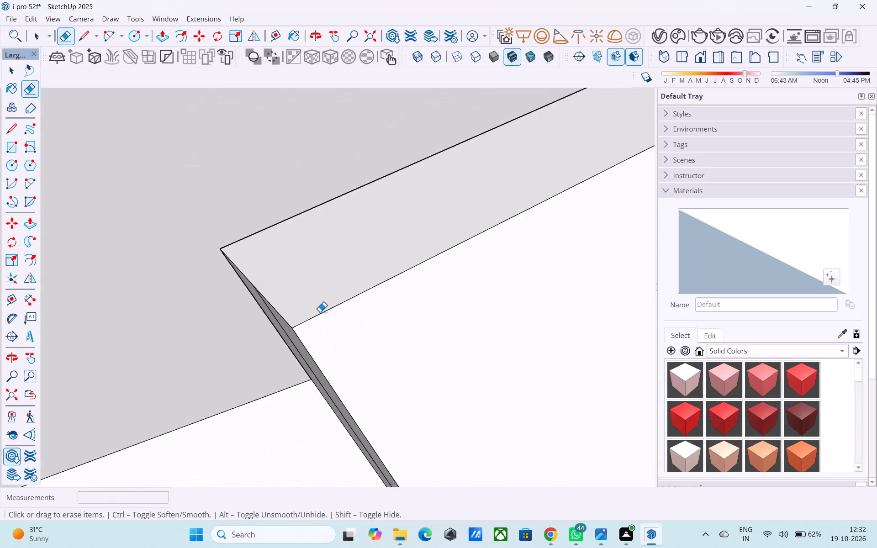
scroll(320, 312, down, 3)
key(space)
Examine the diagonal panel's sloped end and top corner against the slabs and front strips from several angles.
middle_drag(322, 327, 294, 227)
scroll(291, 205, down, 8)
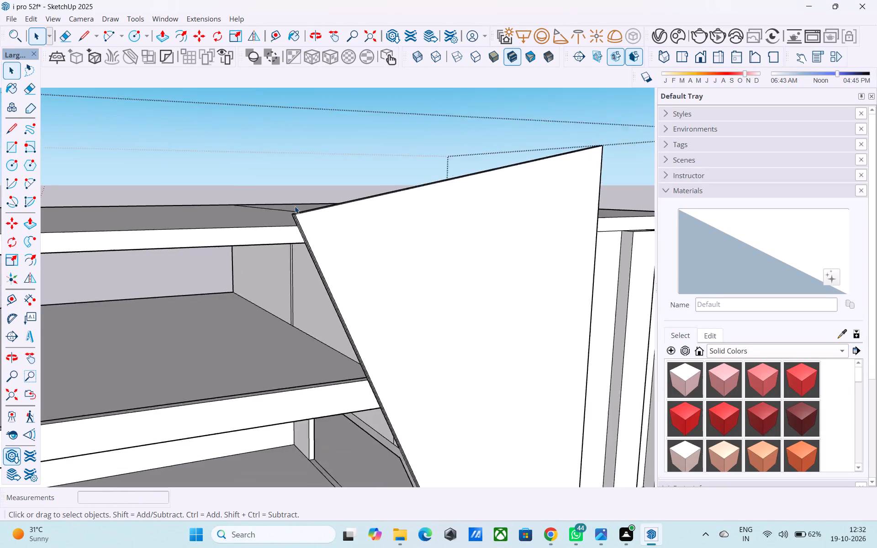
scroll(295, 206, down, 7)
middle_drag(331, 310, 431, 305)
scroll(424, 300, up, 15)
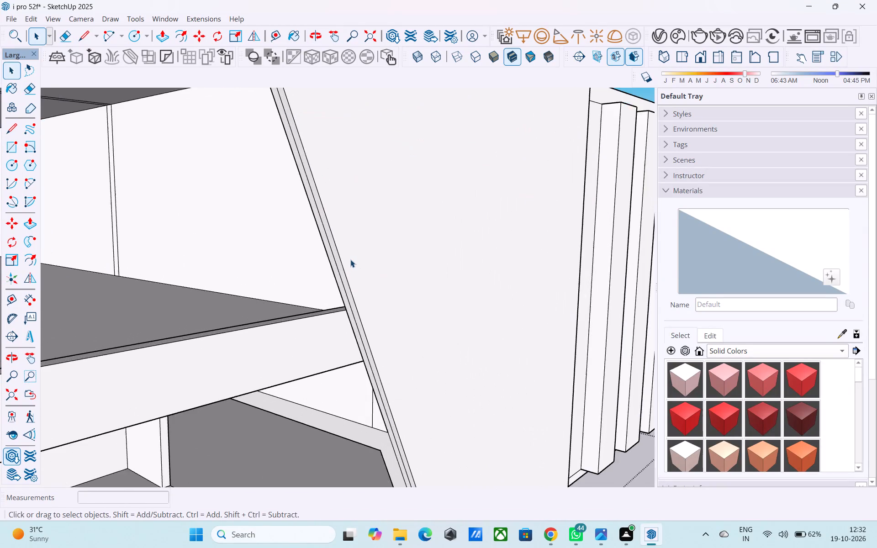
middle_drag(358, 270, 511, 504)
scroll(289, 219, up, 2)
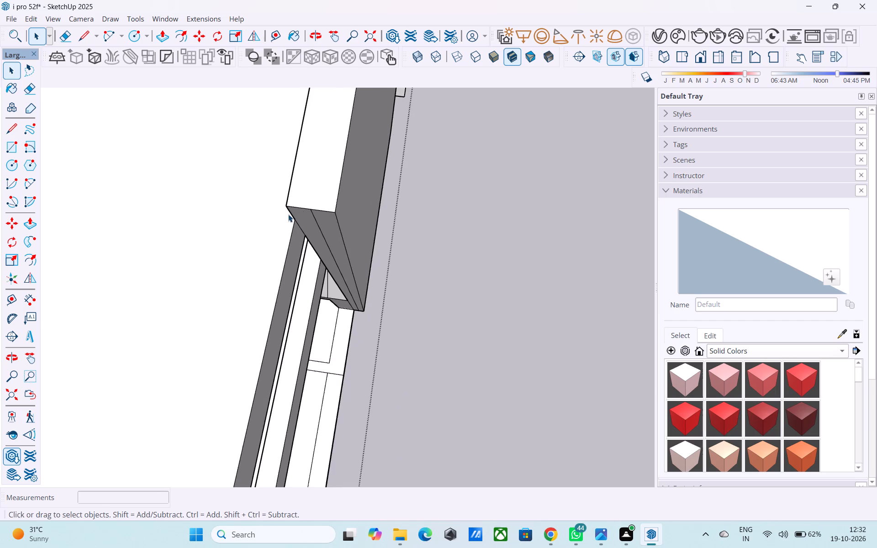
scroll(288, 214, up, 12)
middle_drag(364, 227, 135, 164)
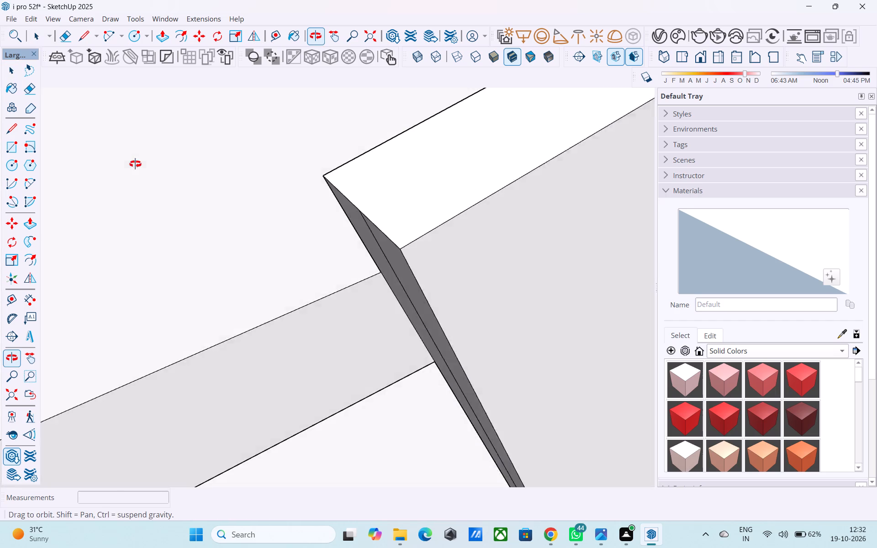
middle_drag(135, 164, 135, 166)
scroll(122, 176, down, 10)
middle_click(123, 182)
middle_drag(253, 224, 273, 122)
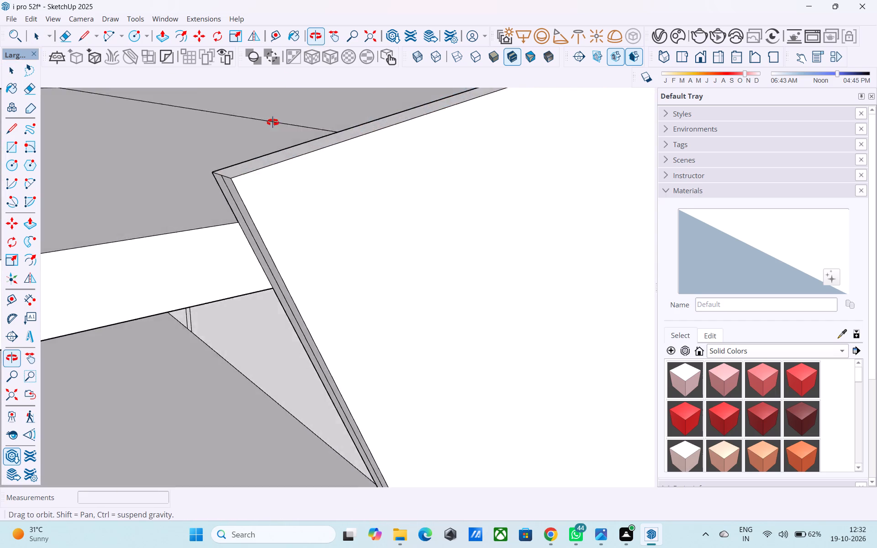
middle_drag(273, 122, 268, 125)
scroll(372, 236, down, 9)
scroll(333, 298, down, 10)
middle_drag(433, 338, 476, 262)
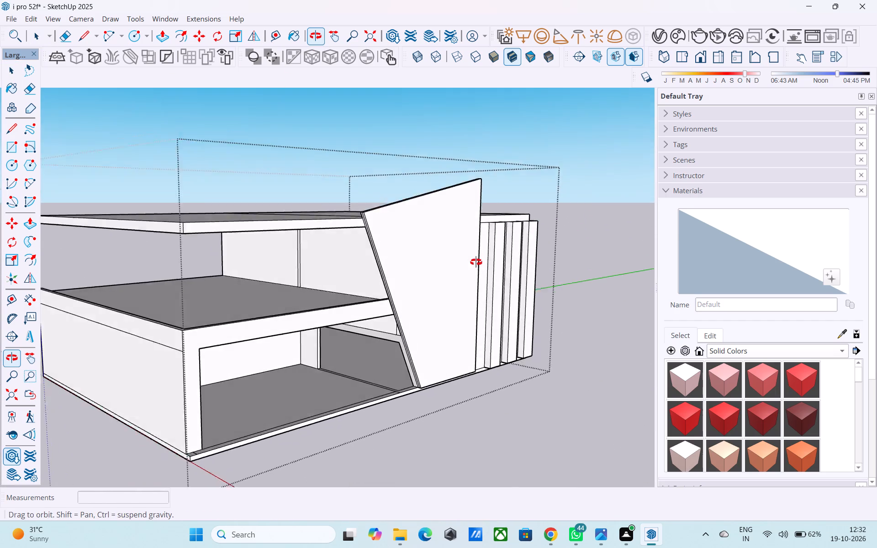
middle_drag(476, 262, 477, 339)
scroll(428, 261, up, 9)
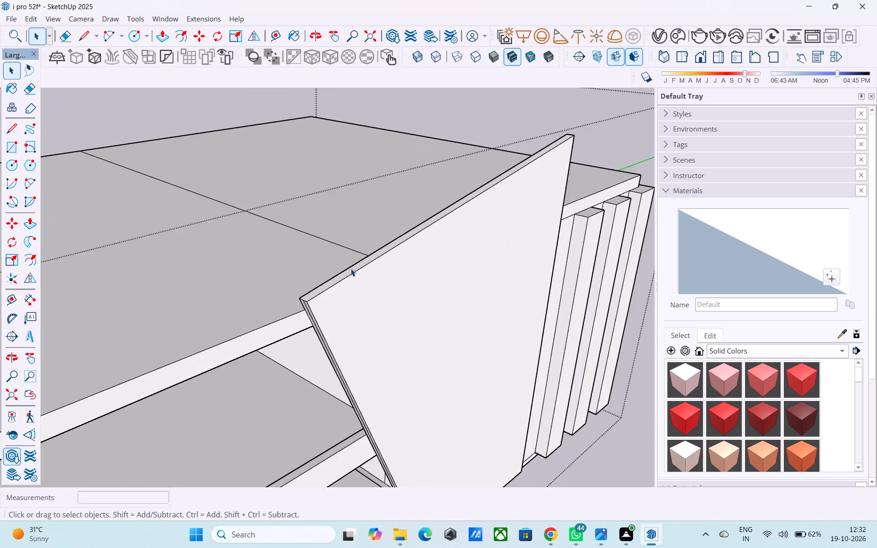
scroll(392, 272, down, 5)
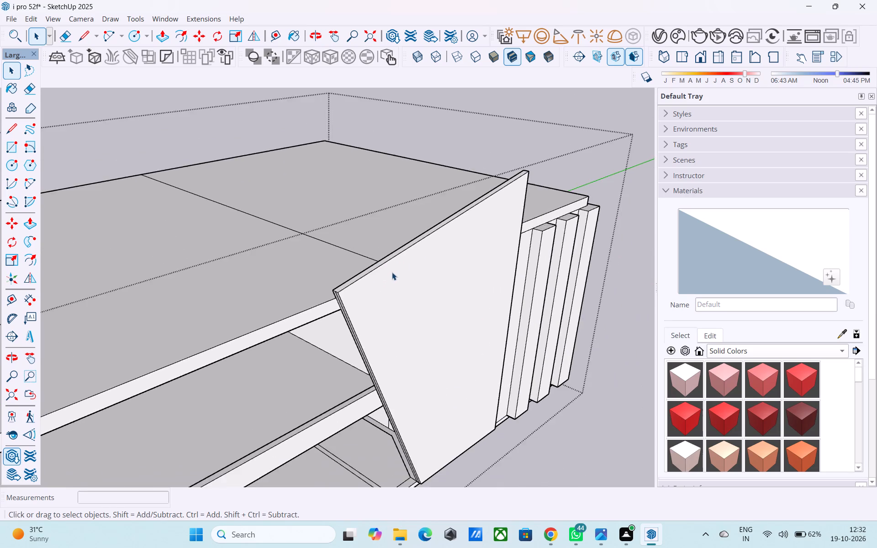
scroll(387, 272, down, 6)
middle_drag(388, 276, 364, 280)
scroll(363, 280, up, 15)
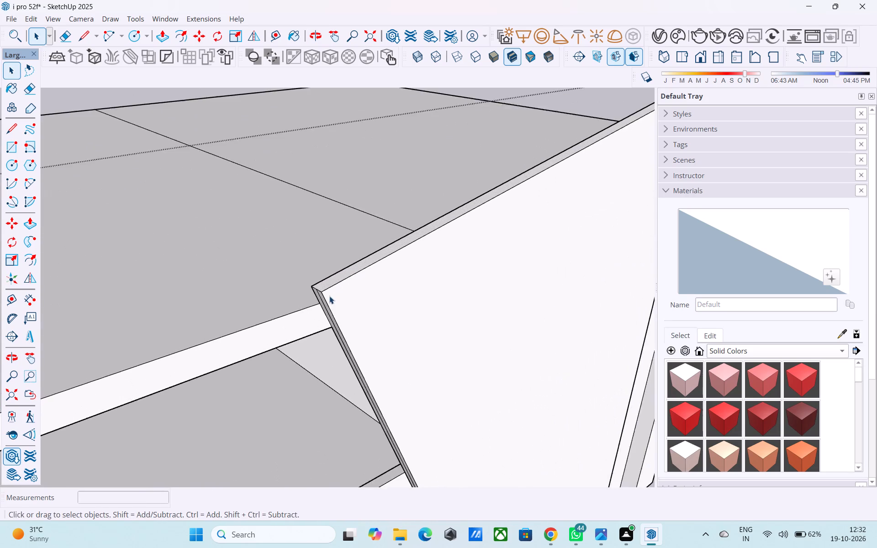
scroll(329, 296, up, 16)
Erase the lengthwise line dividing the diagonal panel's narrow sloped end face.
click(312, 298)
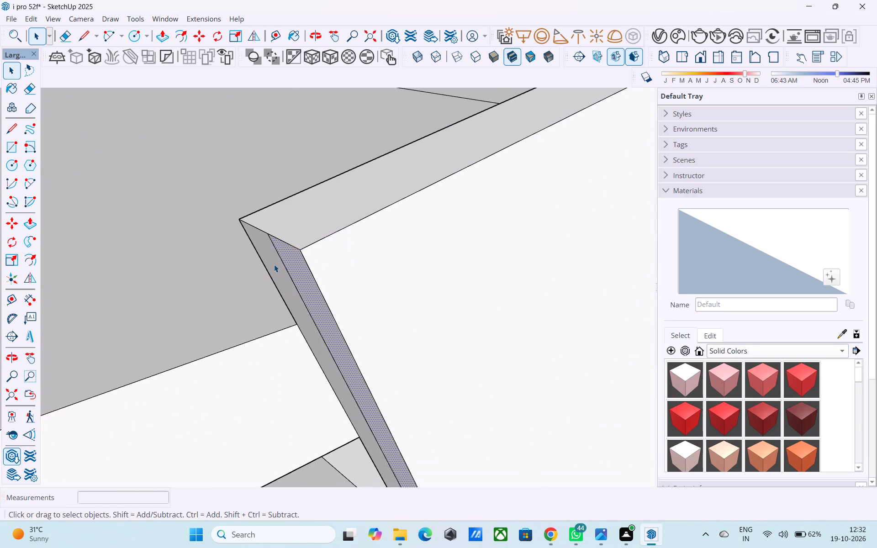
click(275, 264)
scroll(275, 263, down, 6)
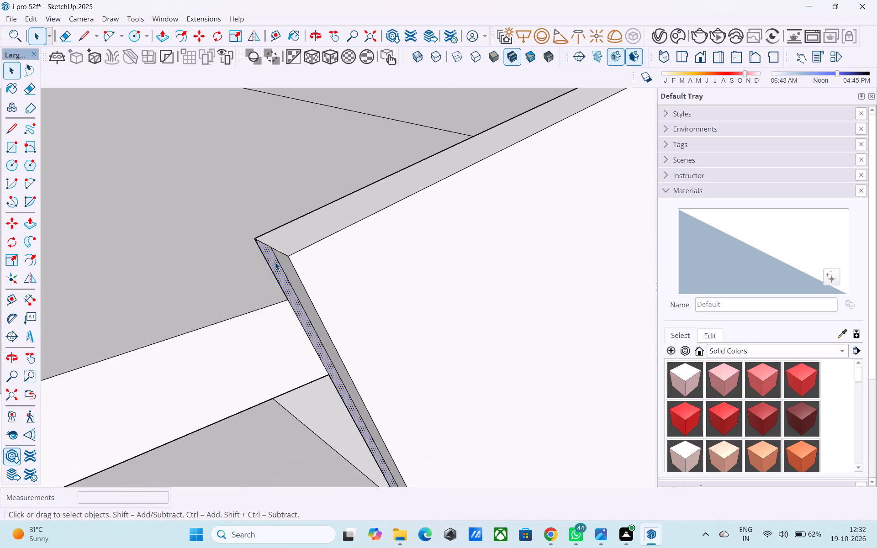
scroll(275, 262, down, 5)
middle_drag(275, 262, 379, 227)
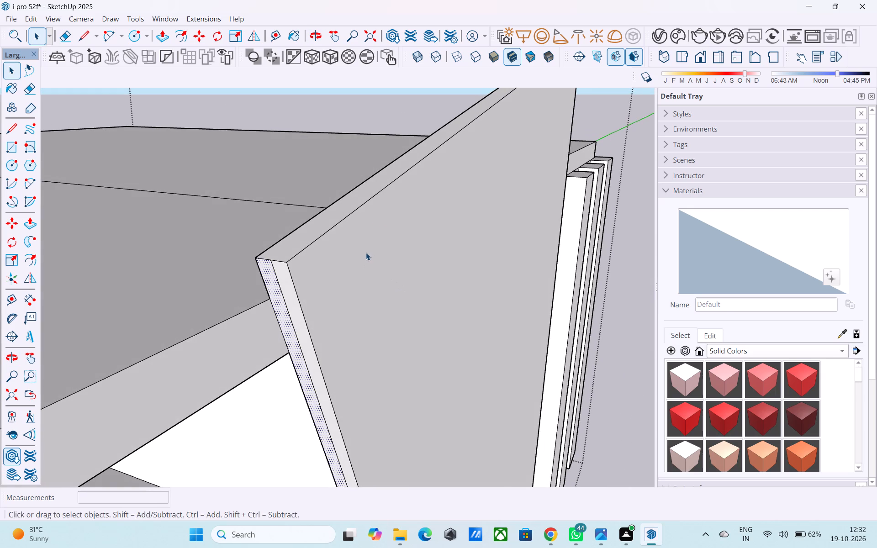
key(e)
drag(280, 275, 278, 274)
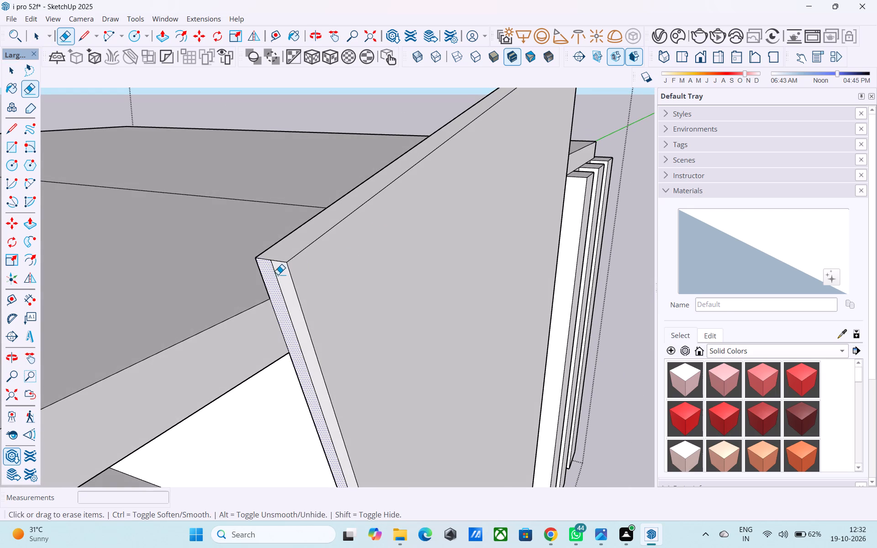
drag(278, 274, 274, 274)
scroll(275, 273, down, 12)
key(space)
Copy the panel's narrow sloped end face about 21' 2" from its top corner to open space in front of the building.
scroll(277, 262, up, 5)
scroll(277, 268, down, 11)
scroll(278, 274, up, 2)
click(277, 275)
key(m)
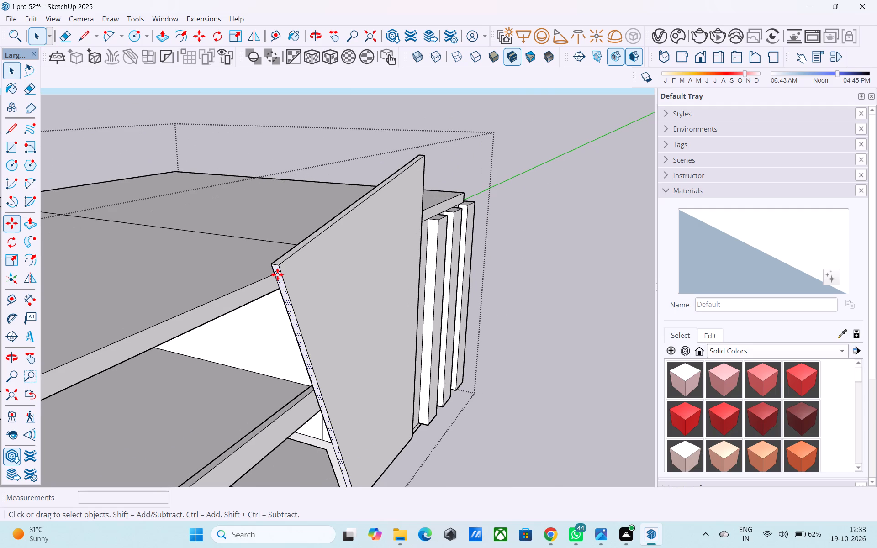
click(270, 267)
scroll(338, 302, down, 5)
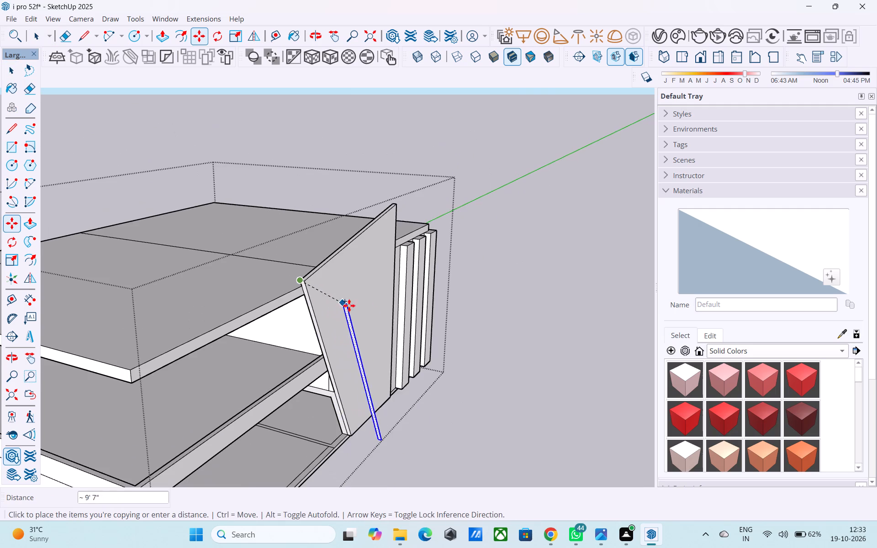
click(442, 352)
middle_drag(440, 347, 271, 258)
scroll(267, 296, down, 5)
middle_drag(267, 339, 256, 369)
key(space)
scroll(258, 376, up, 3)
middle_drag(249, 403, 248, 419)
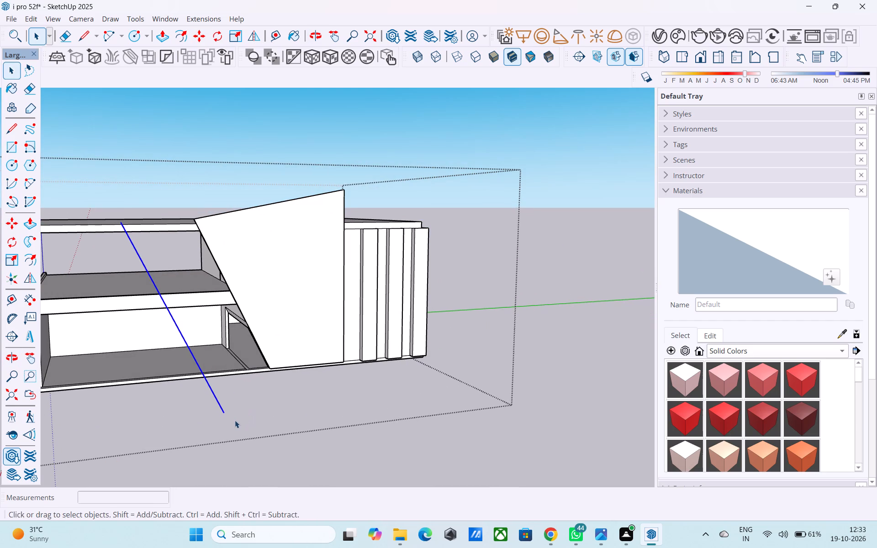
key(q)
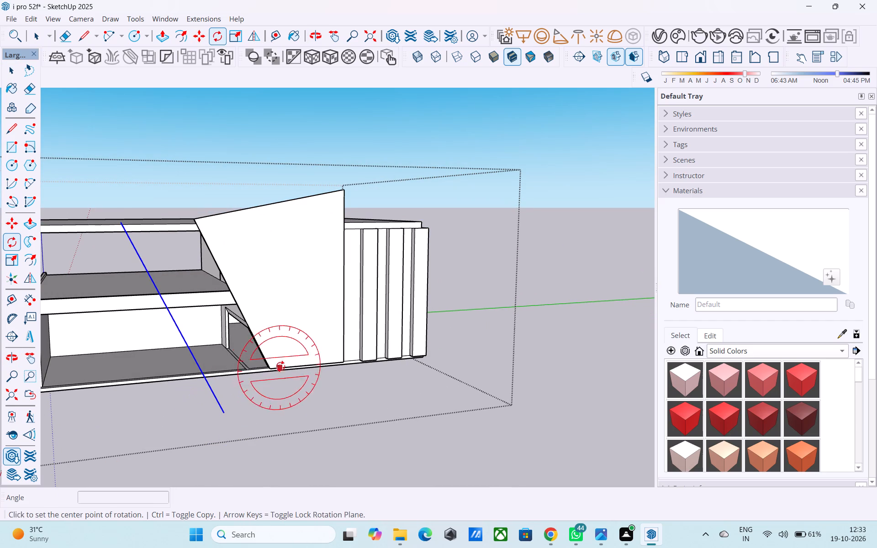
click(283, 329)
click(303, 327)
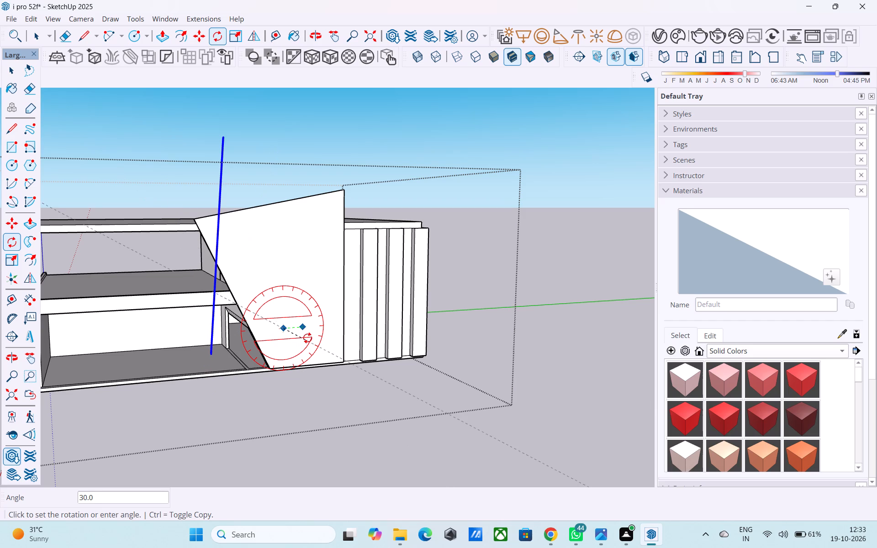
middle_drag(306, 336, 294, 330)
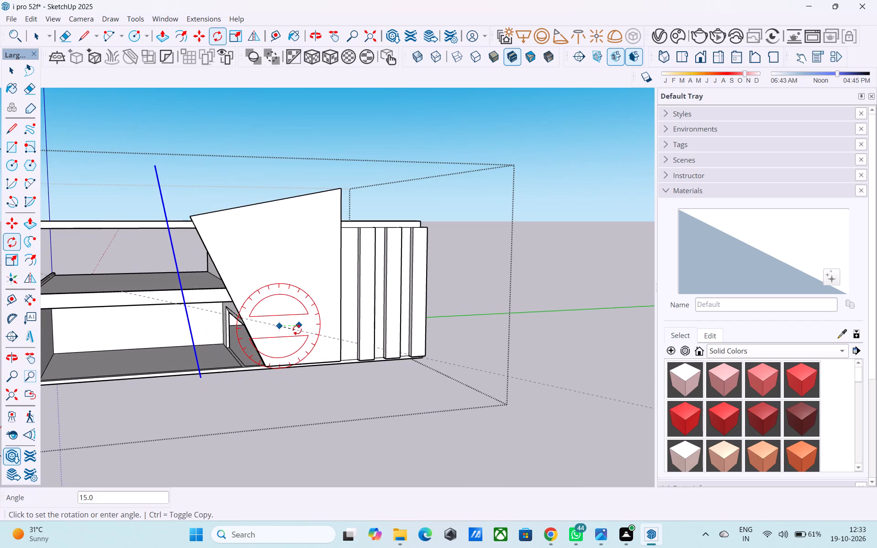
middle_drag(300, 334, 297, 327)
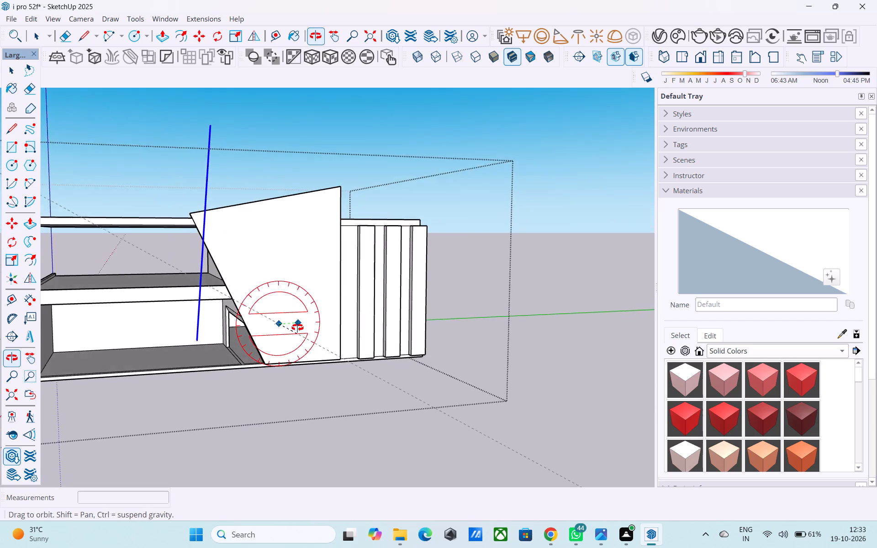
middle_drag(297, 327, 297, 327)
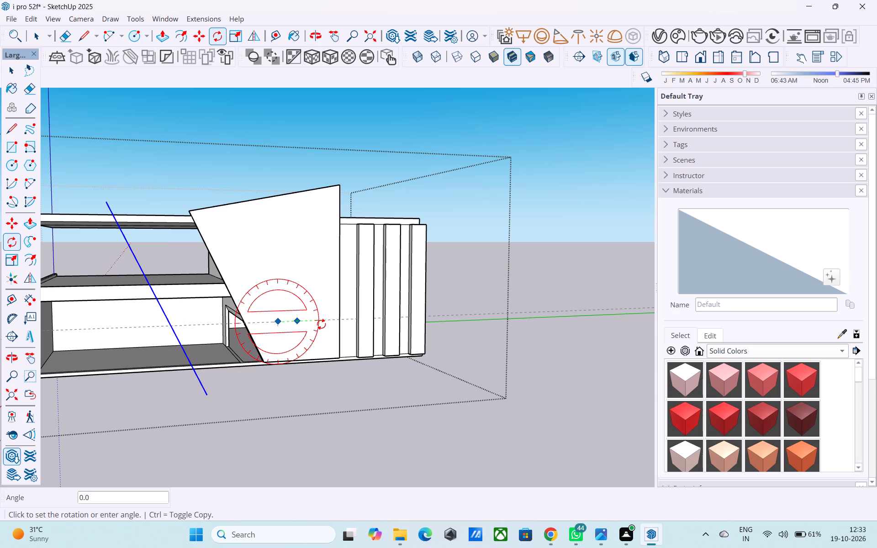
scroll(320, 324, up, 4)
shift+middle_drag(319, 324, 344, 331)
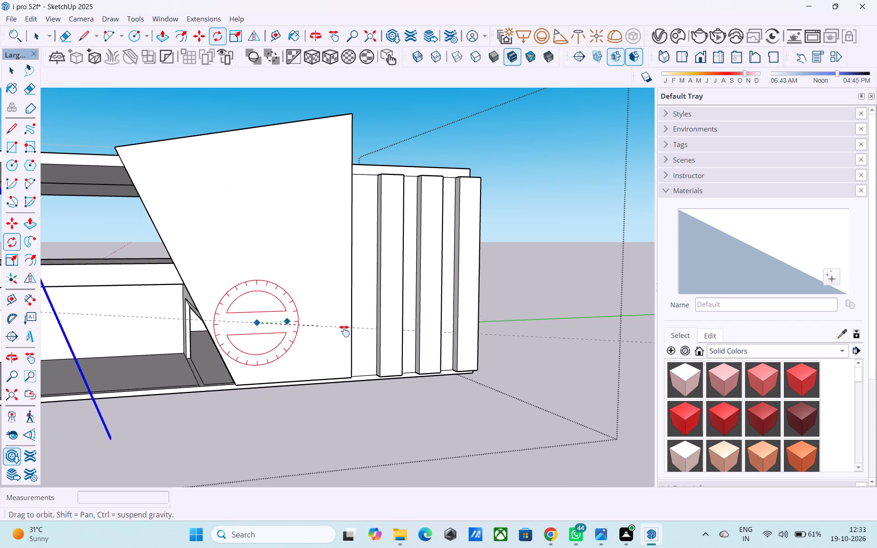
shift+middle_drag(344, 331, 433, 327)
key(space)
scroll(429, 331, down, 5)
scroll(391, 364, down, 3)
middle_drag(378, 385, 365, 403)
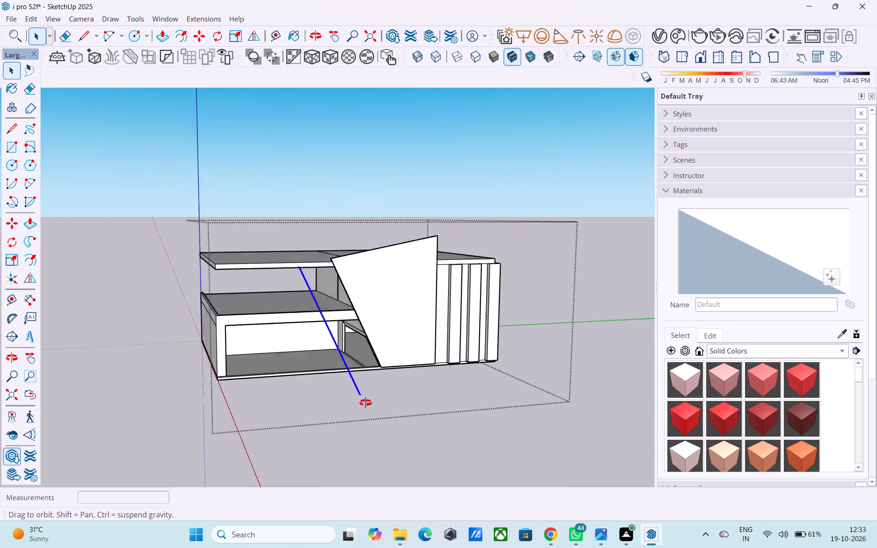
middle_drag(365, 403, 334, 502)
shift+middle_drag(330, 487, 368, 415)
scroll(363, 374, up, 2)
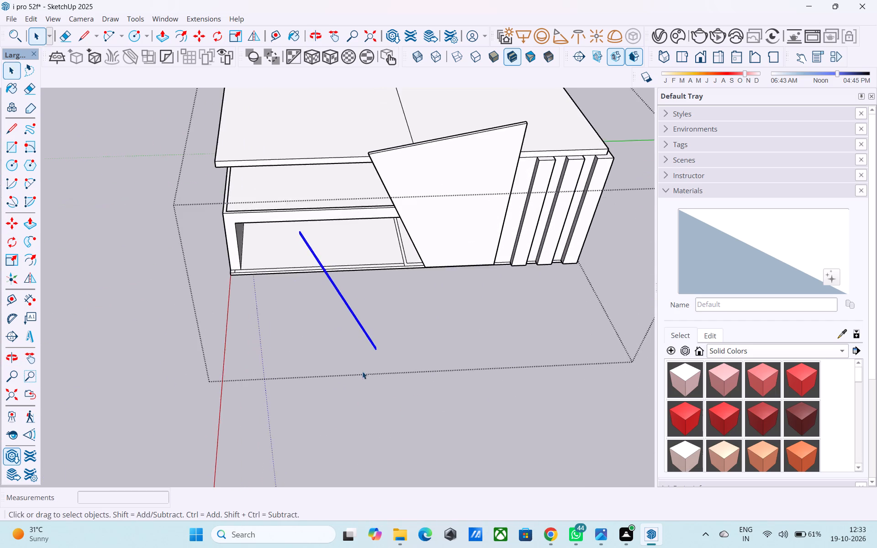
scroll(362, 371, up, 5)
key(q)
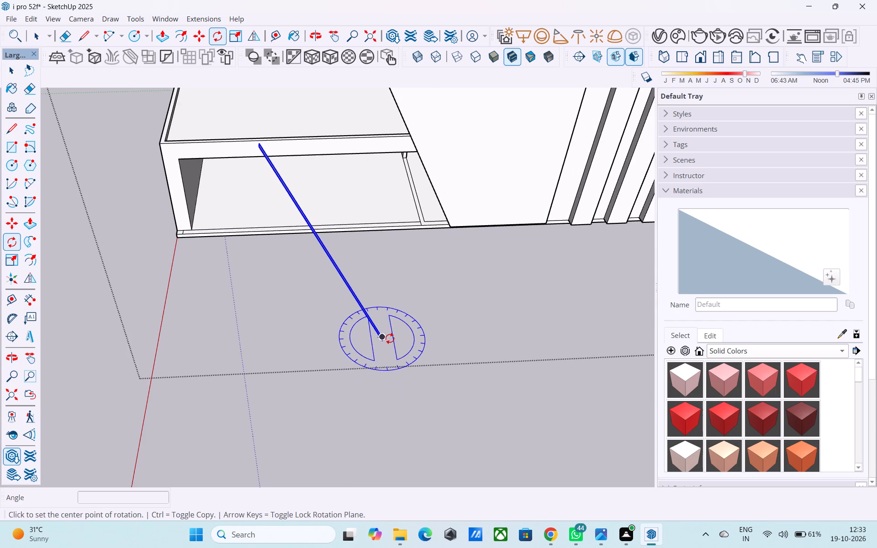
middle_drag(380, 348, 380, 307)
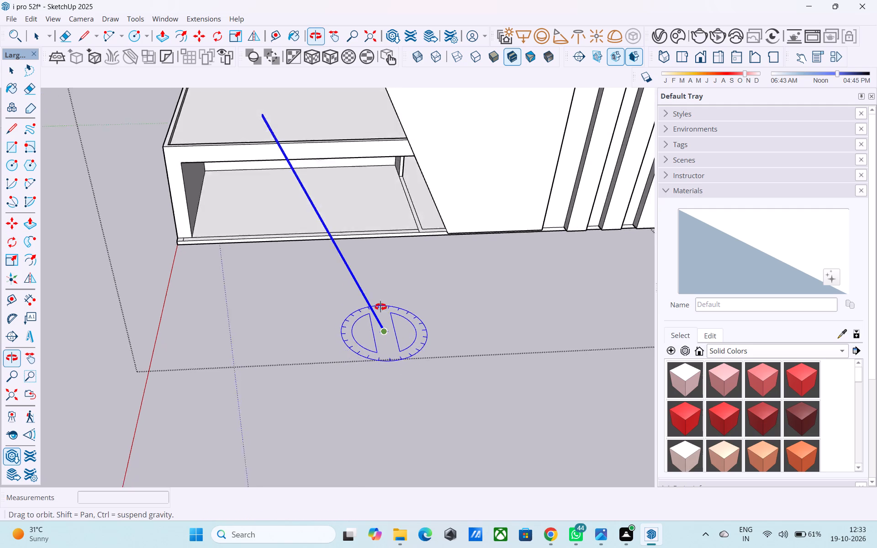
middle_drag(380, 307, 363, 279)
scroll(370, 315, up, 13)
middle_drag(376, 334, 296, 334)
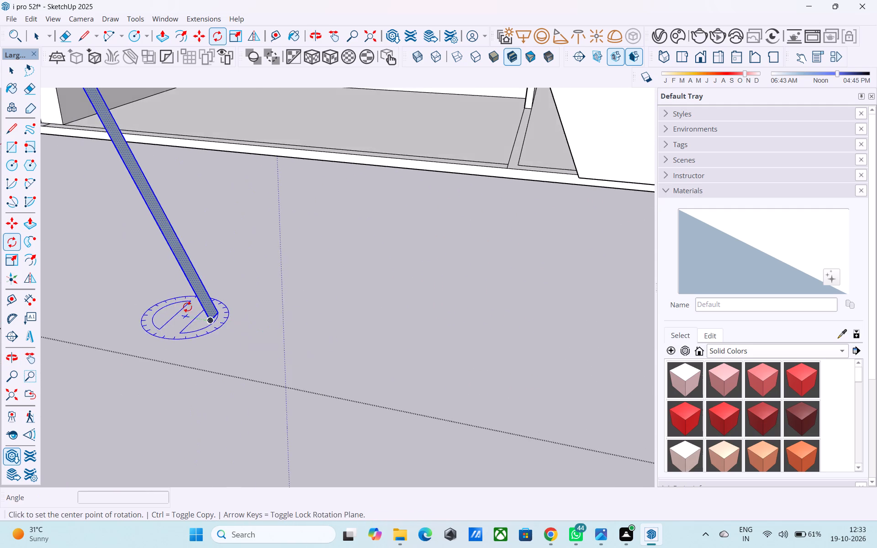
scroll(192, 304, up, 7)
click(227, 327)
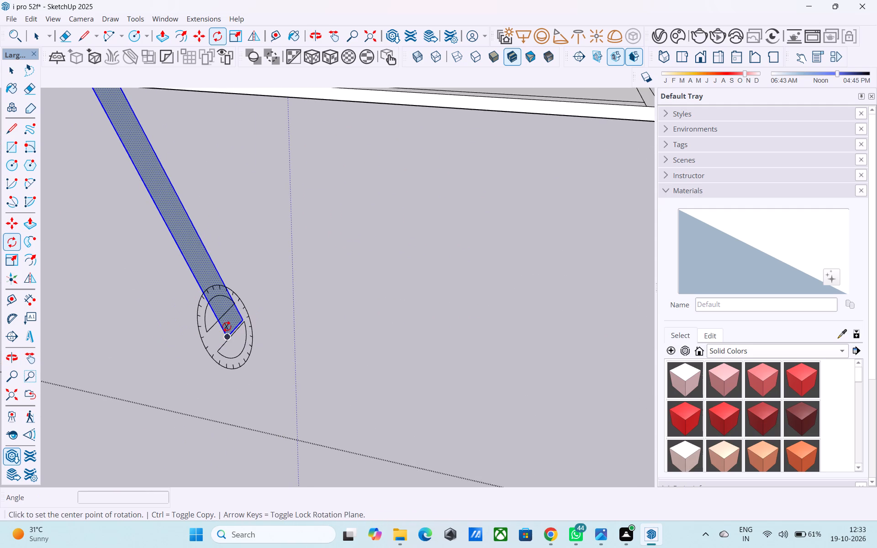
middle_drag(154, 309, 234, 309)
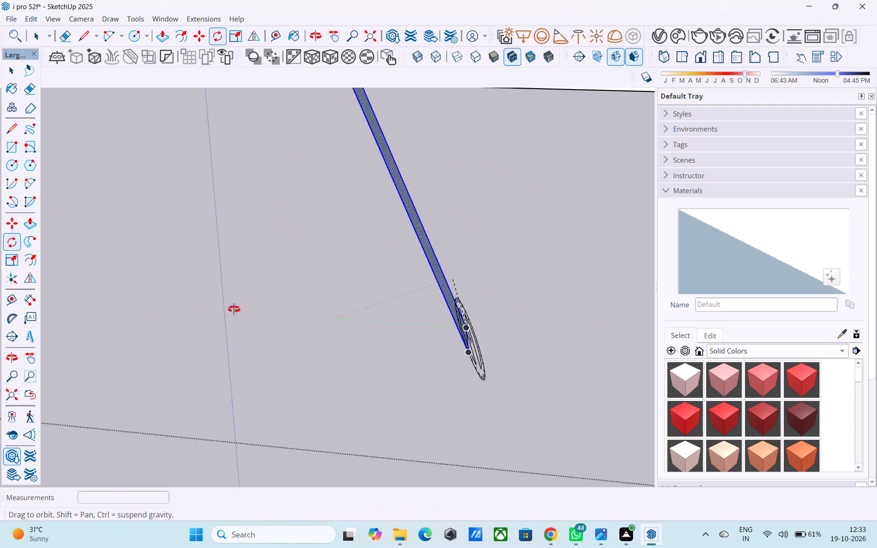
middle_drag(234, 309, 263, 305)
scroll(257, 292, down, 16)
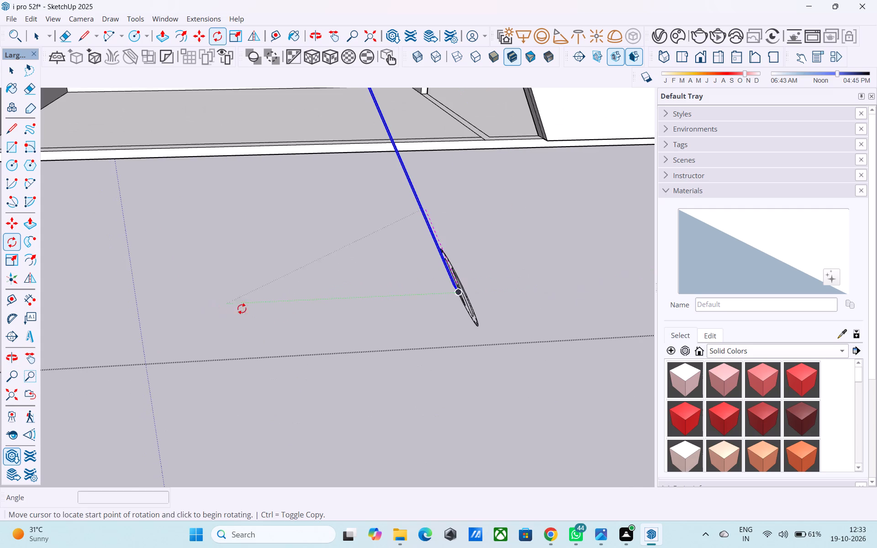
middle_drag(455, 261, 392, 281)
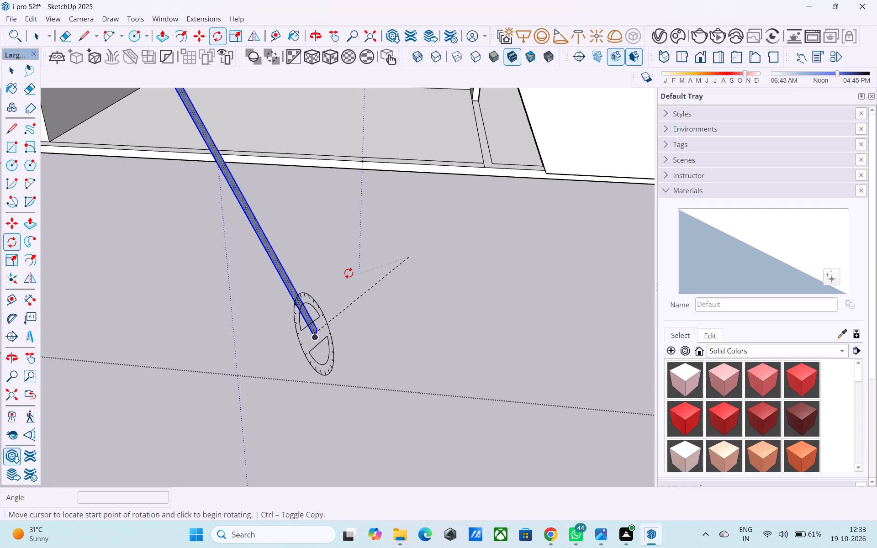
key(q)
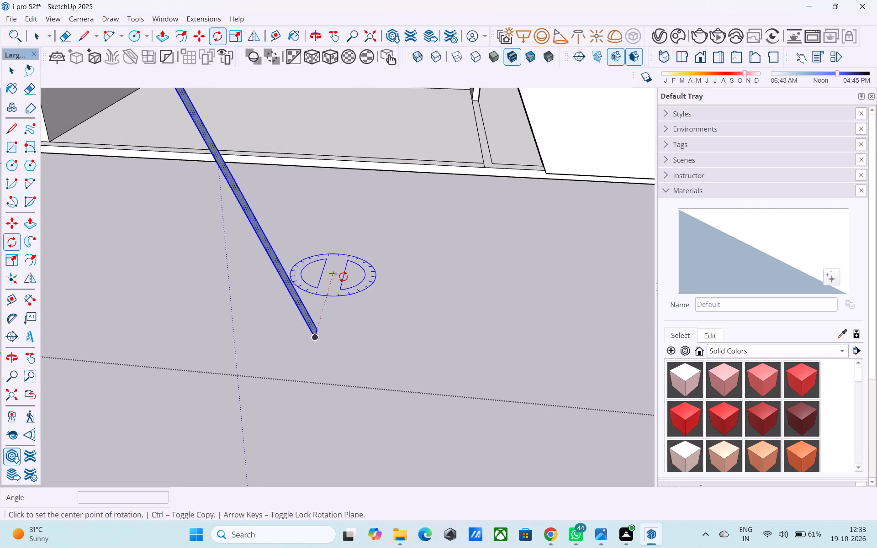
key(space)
Extrude the copied narrow sloped face in front of the building by 2" with Push/Pull.
click(297, 297)
scroll(297, 298, up, 4)
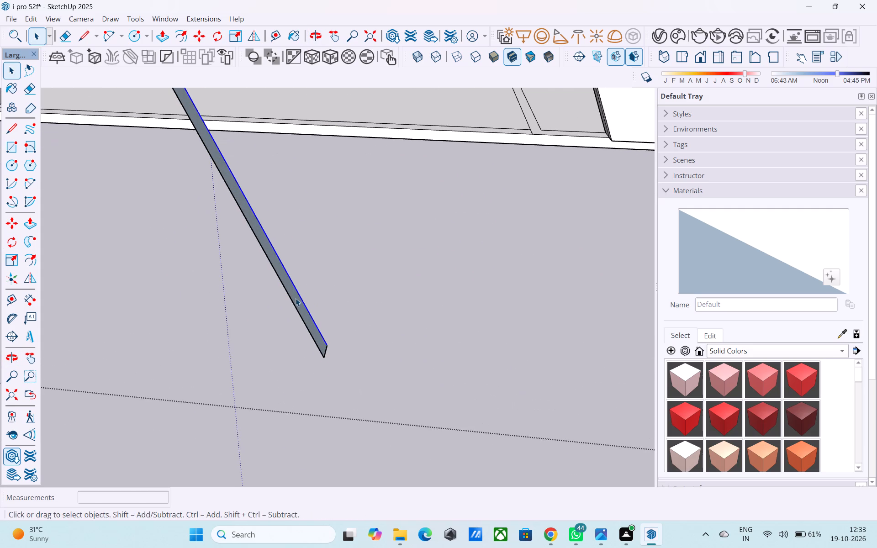
scroll(296, 298, up, 3)
click(292, 296)
key(p)
click(292, 297)
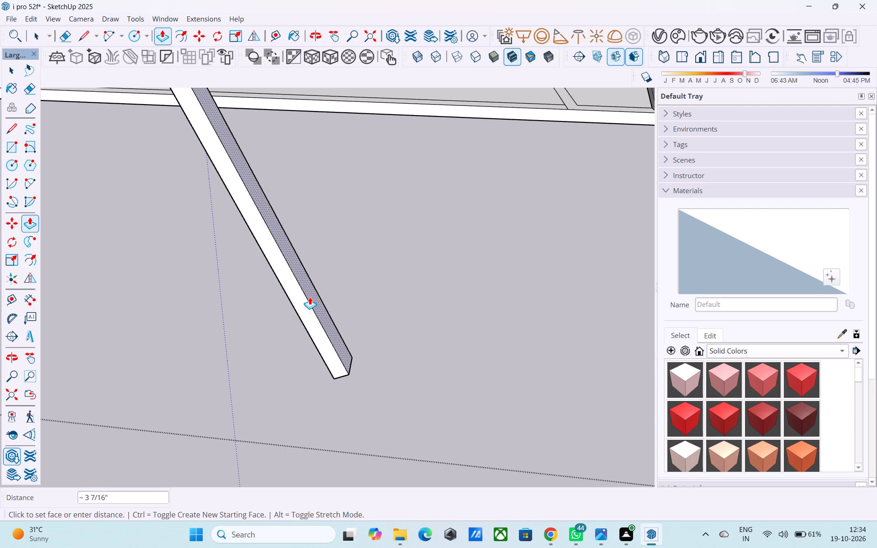
text(2")
key(Return)
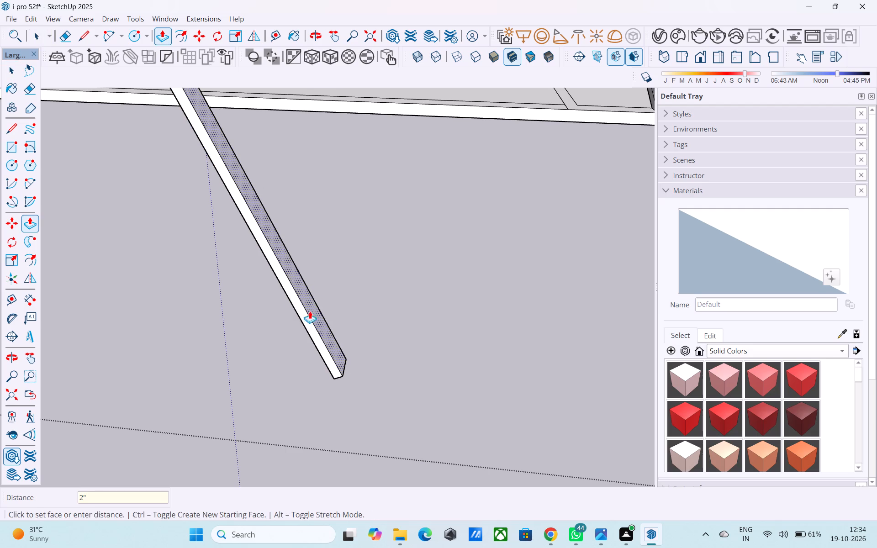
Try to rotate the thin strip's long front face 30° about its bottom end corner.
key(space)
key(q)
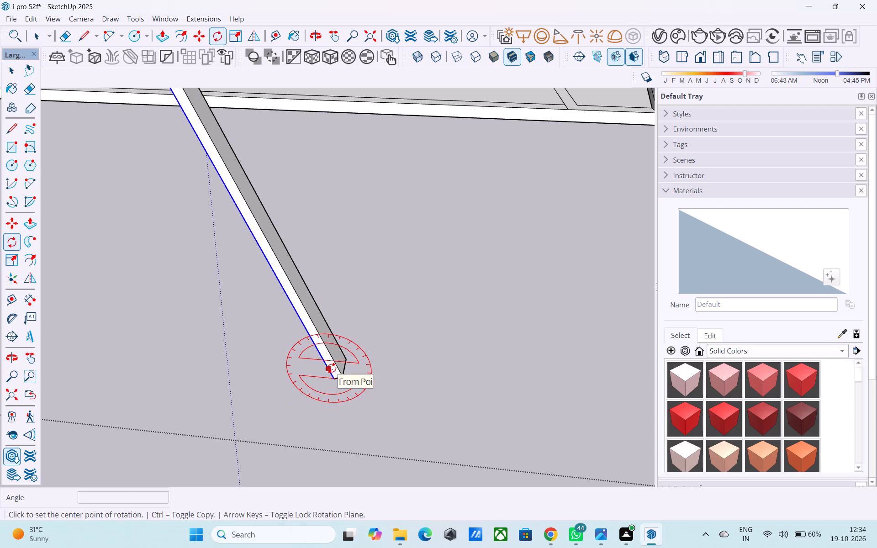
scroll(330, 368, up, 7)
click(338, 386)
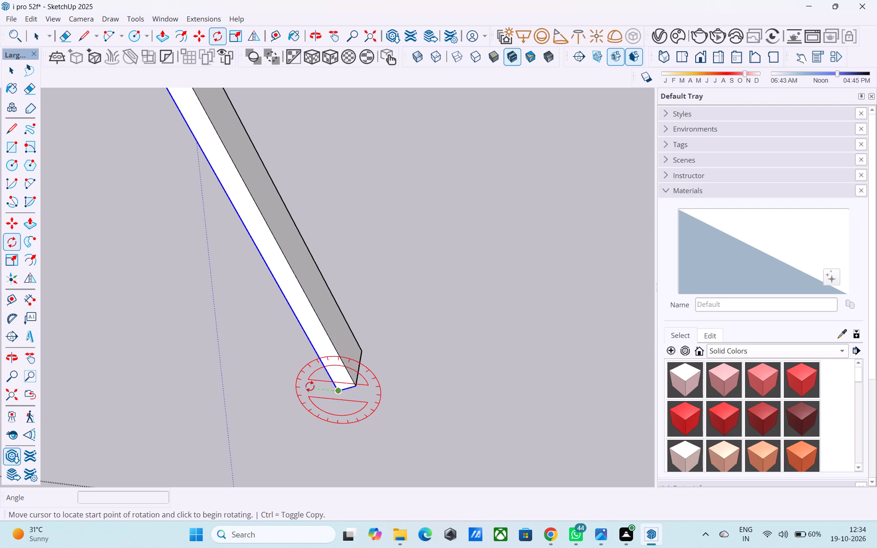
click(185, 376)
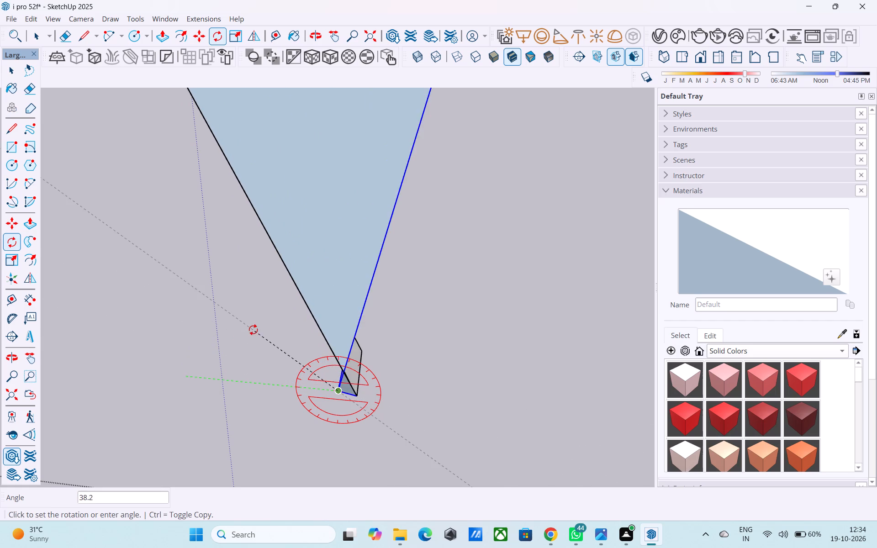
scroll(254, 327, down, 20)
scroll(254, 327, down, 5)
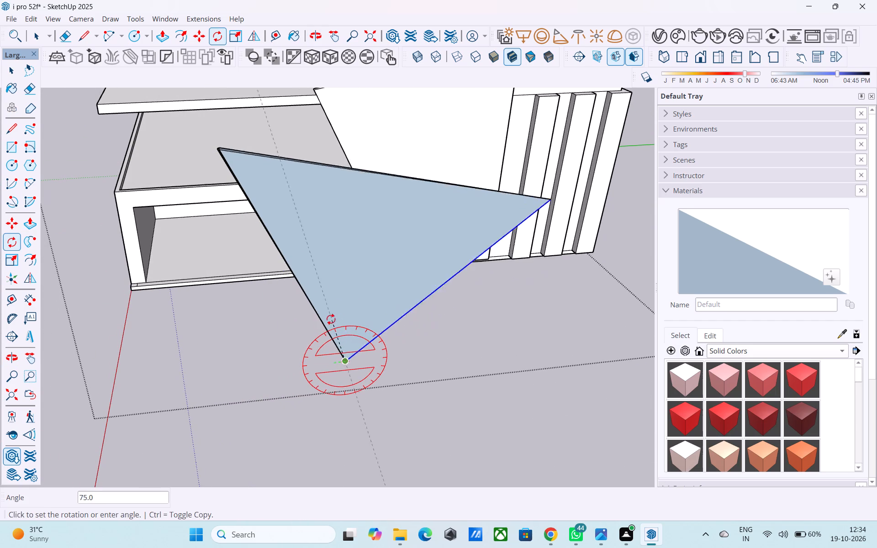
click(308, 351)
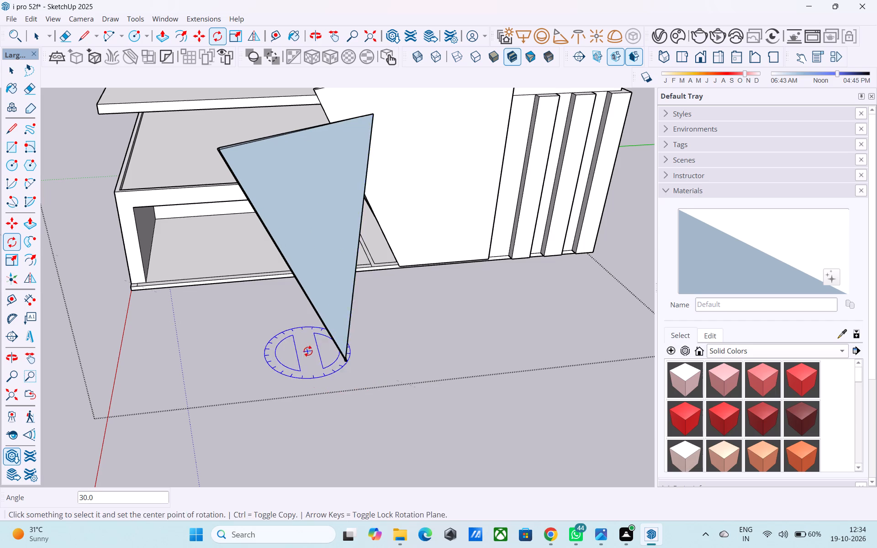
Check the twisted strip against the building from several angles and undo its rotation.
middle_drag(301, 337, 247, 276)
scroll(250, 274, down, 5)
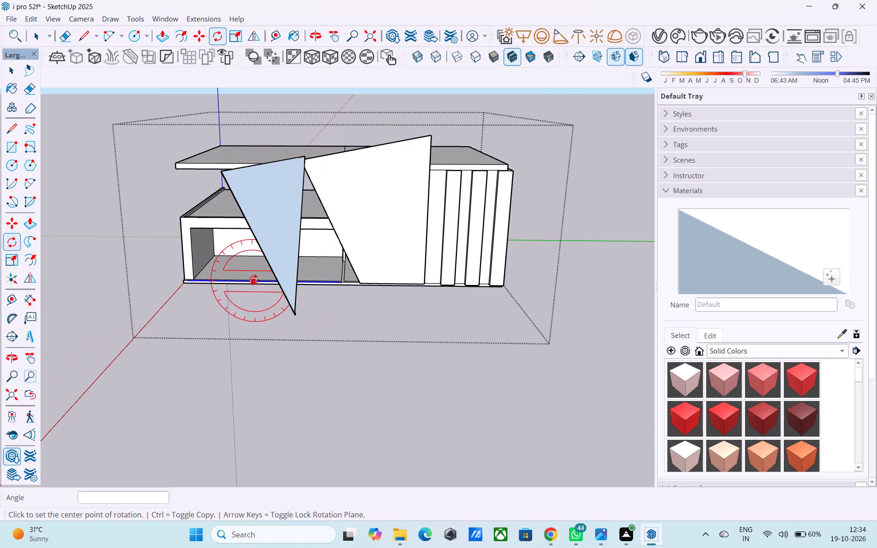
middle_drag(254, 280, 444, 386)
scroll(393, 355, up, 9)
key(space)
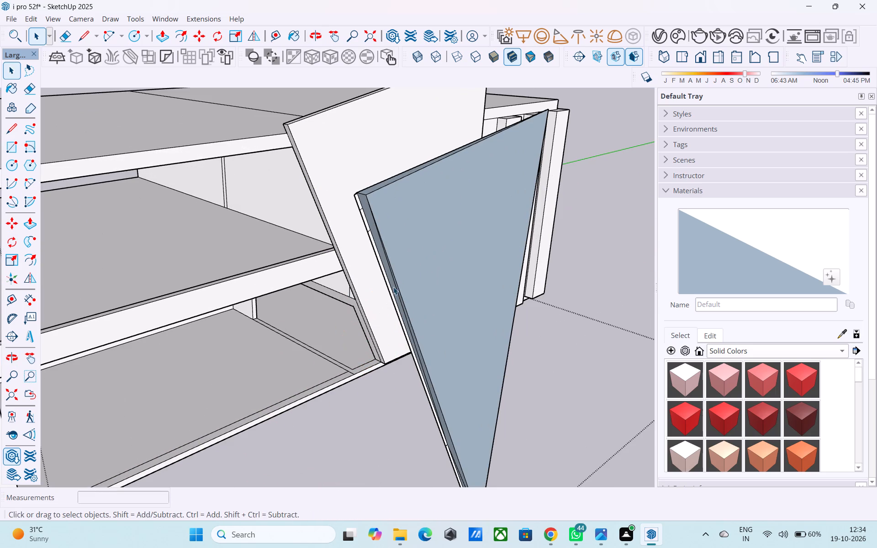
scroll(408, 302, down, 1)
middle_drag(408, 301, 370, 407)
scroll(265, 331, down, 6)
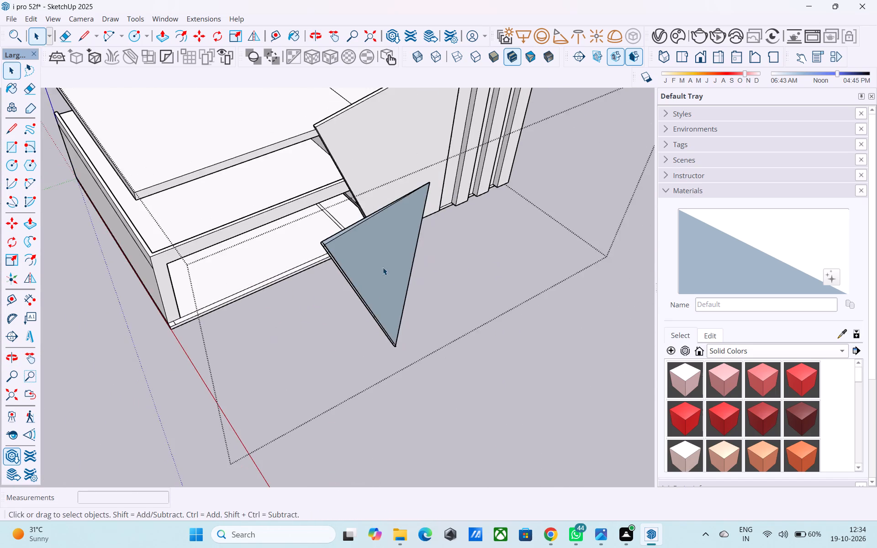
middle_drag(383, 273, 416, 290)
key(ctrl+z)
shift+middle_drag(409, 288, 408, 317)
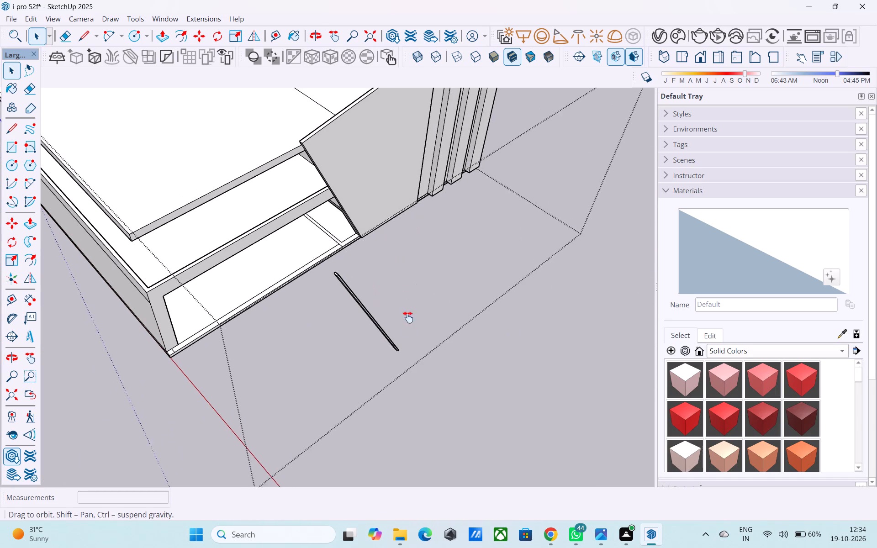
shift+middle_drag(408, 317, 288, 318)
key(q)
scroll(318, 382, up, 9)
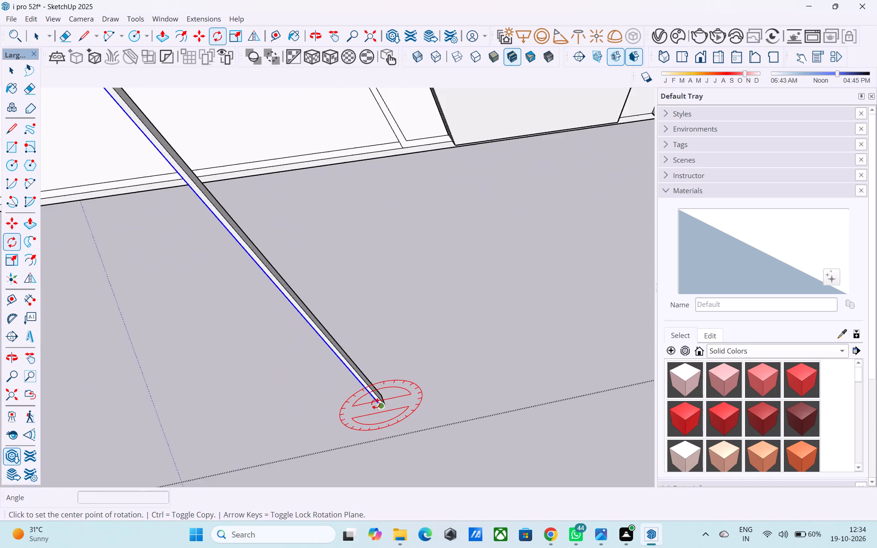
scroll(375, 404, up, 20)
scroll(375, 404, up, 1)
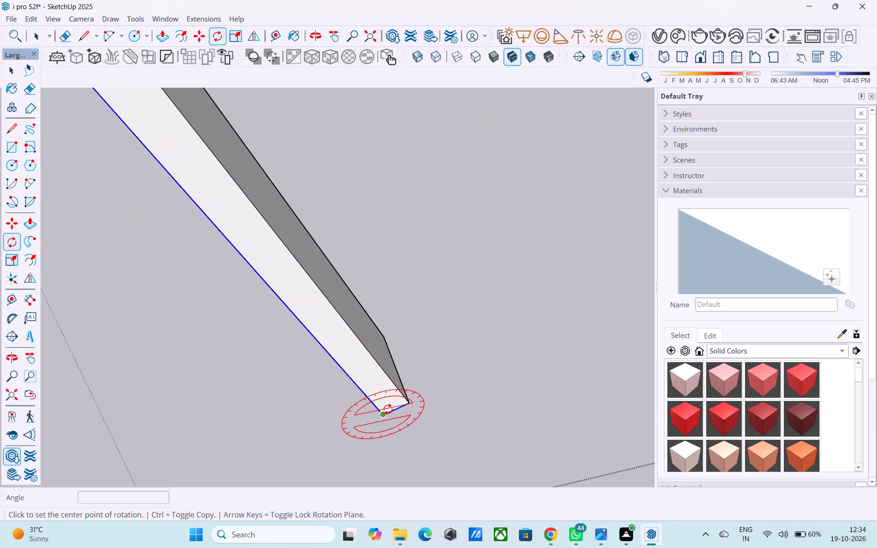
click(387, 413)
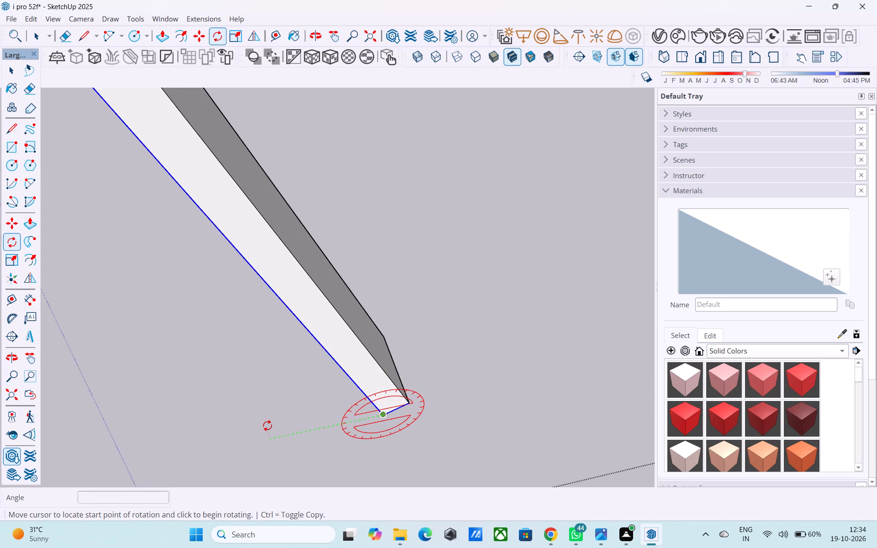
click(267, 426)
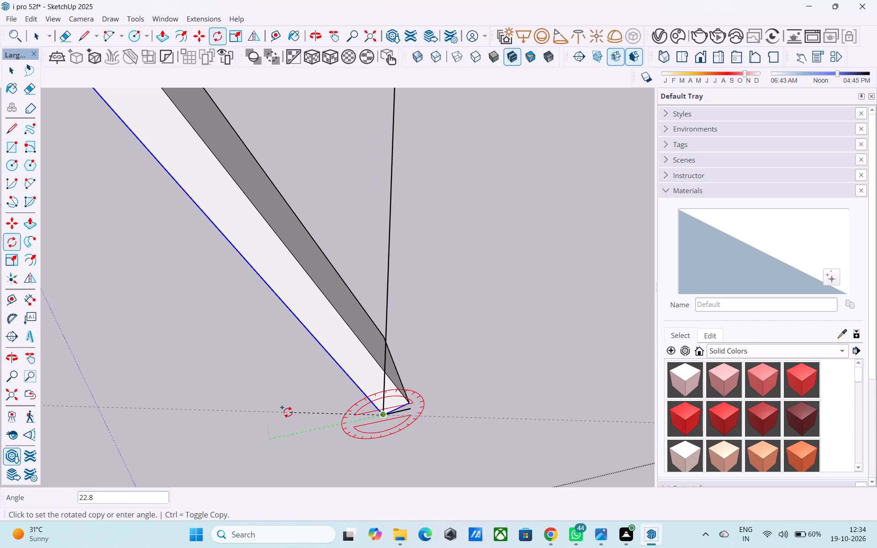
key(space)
Measure the thin strip's length from its bottom end corner to the matching top end corner.
scroll(294, 409, down, 20)
scroll(294, 409, down, 2)
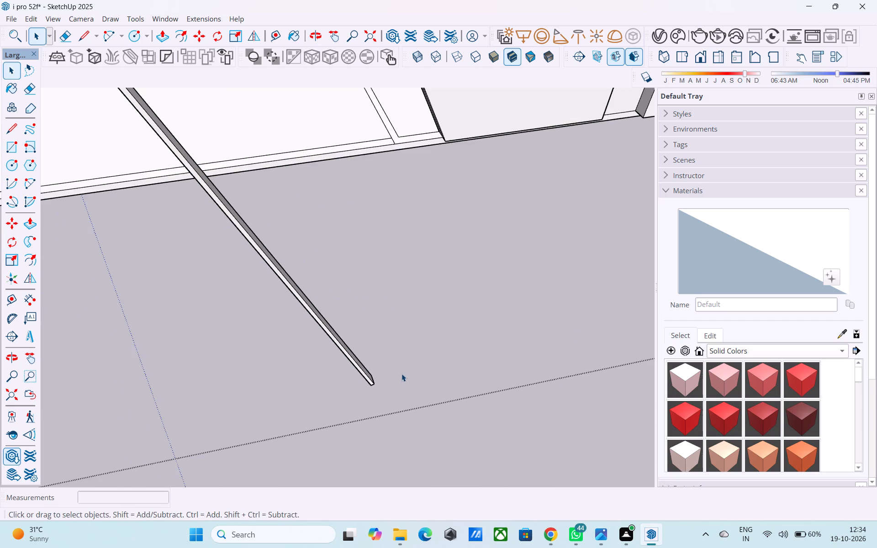
scroll(397, 374, down, 8)
shift+middle_drag(394, 374, 440, 406)
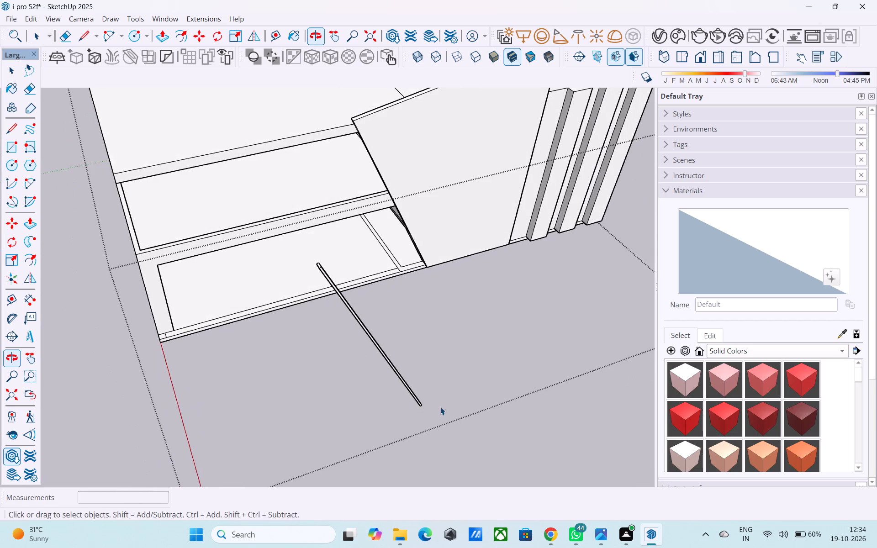
scroll(435, 408, up, 13)
key(l)
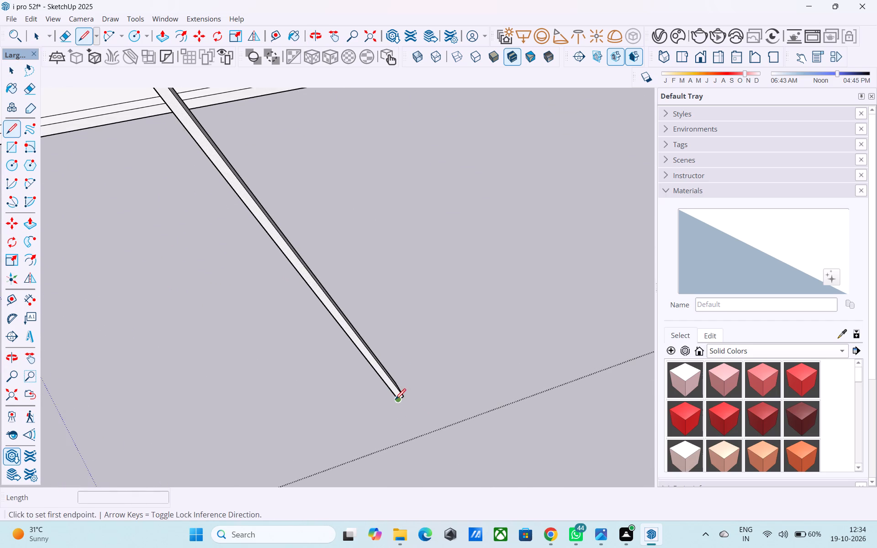
click(395, 400)
scroll(393, 397, down, 10)
shift+middle_drag(276, 325, 359, 441)
shift+scroll(358, 439, down, 1)
scroll(263, 247, up, 3)
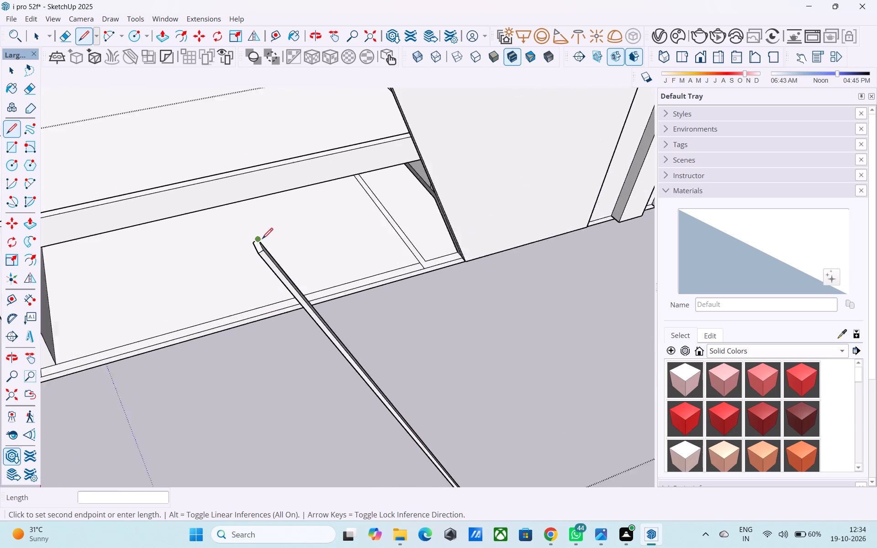
scroll(262, 240, up, 4)
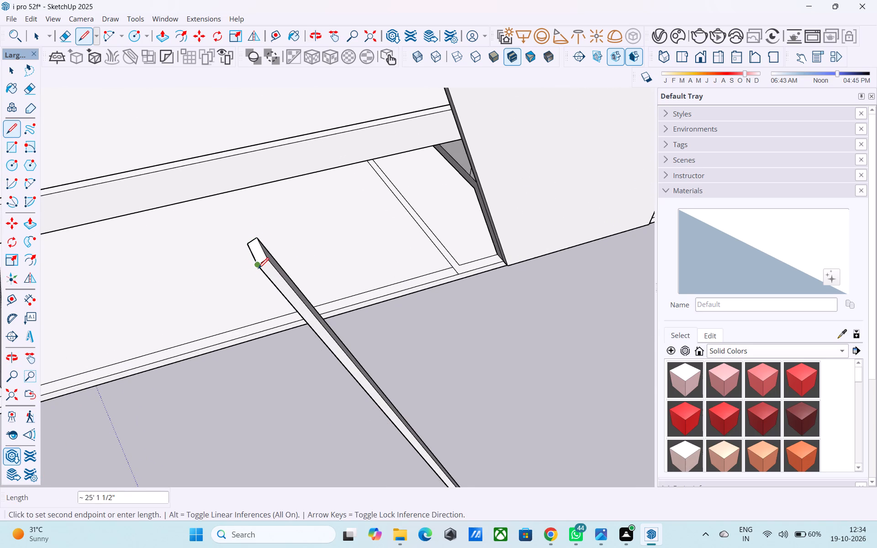
key(space)
Draw a vertical line 25' 1 1/2" long in the open space beside the sloped strip.
scroll(251, 266, down, 10)
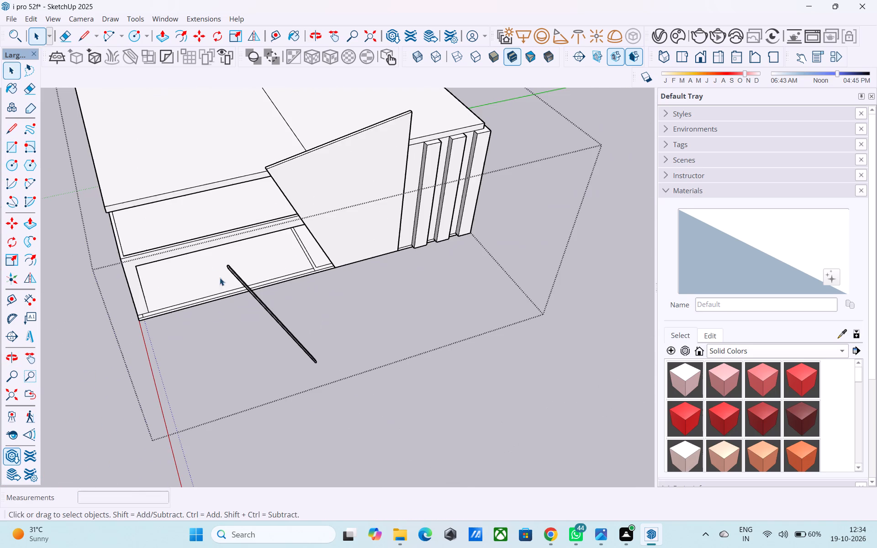
key(l)
click(370, 347)
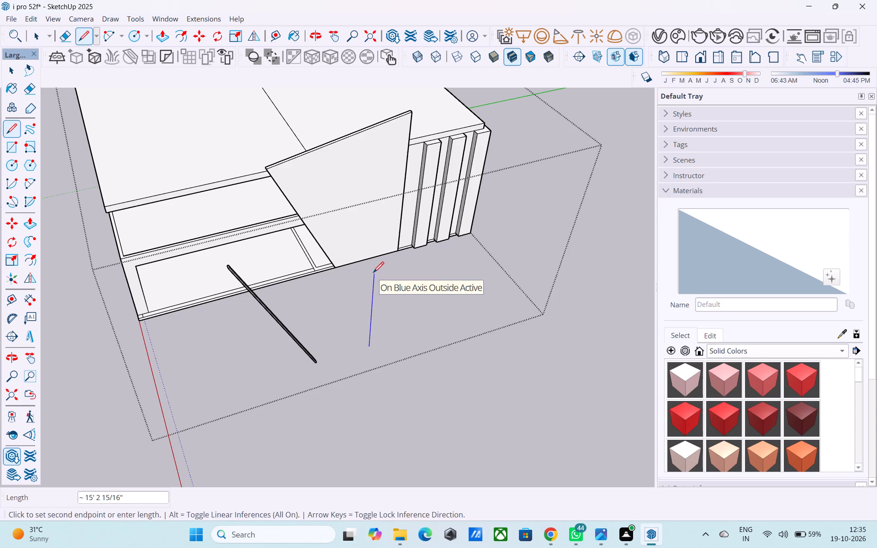
text(25')
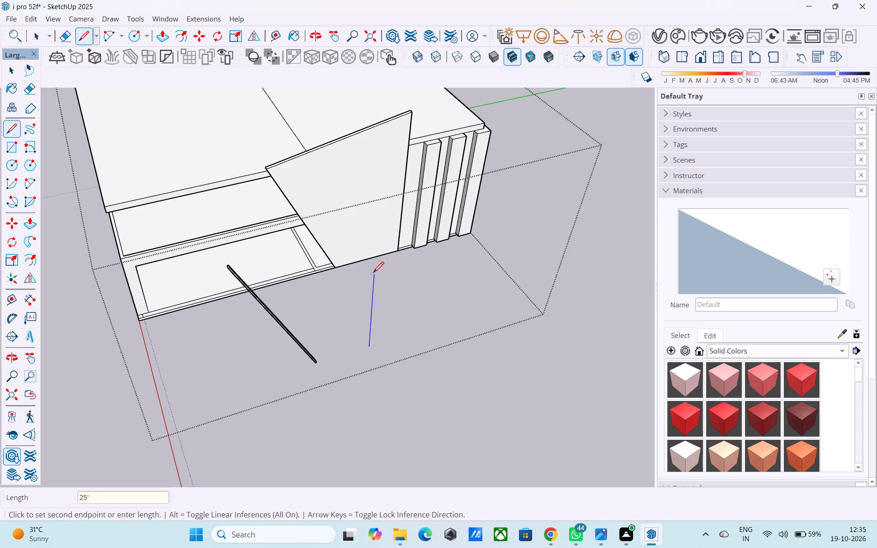
text(1 1/2)
key(shift+quotedbl)
key(Return)
key(space)
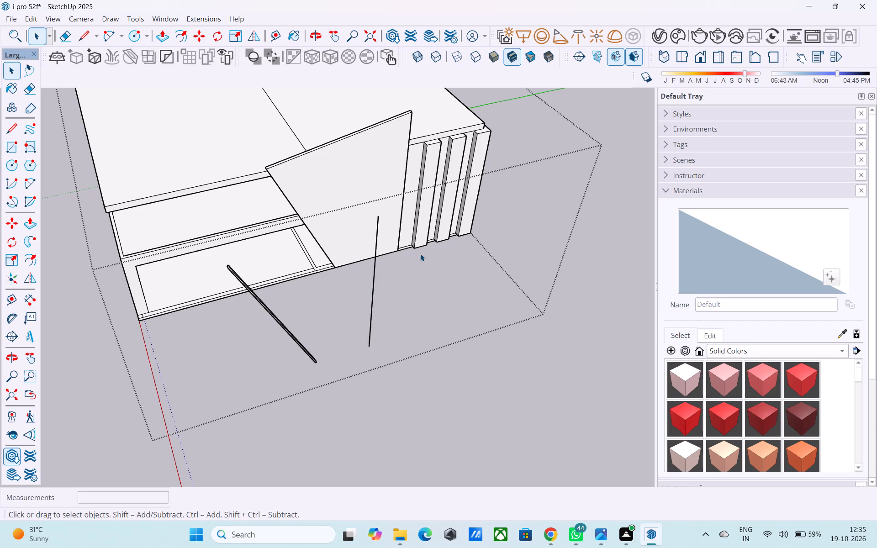
Measure the width of the sloped strip's top end face.
middle_drag(397, 239, 392, 242)
middle_drag(425, 218, 561, 215)
scroll(212, 298, up, 5)
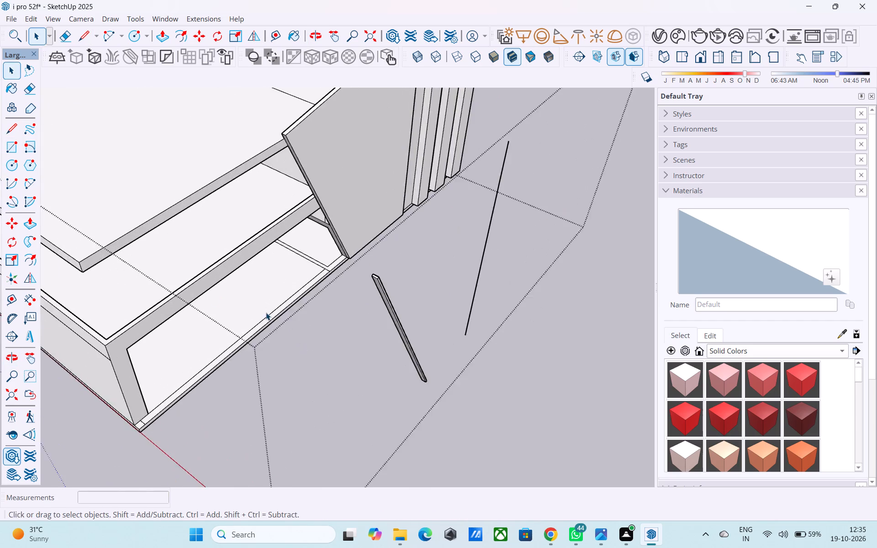
scroll(337, 293, up, 4)
key(l)
scroll(529, 255, up, 4)
click(525, 246)
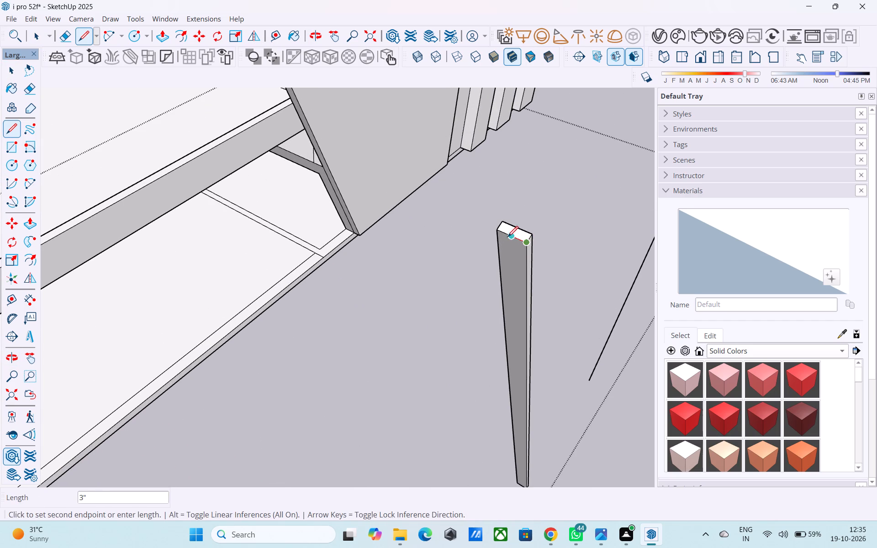
key(space)
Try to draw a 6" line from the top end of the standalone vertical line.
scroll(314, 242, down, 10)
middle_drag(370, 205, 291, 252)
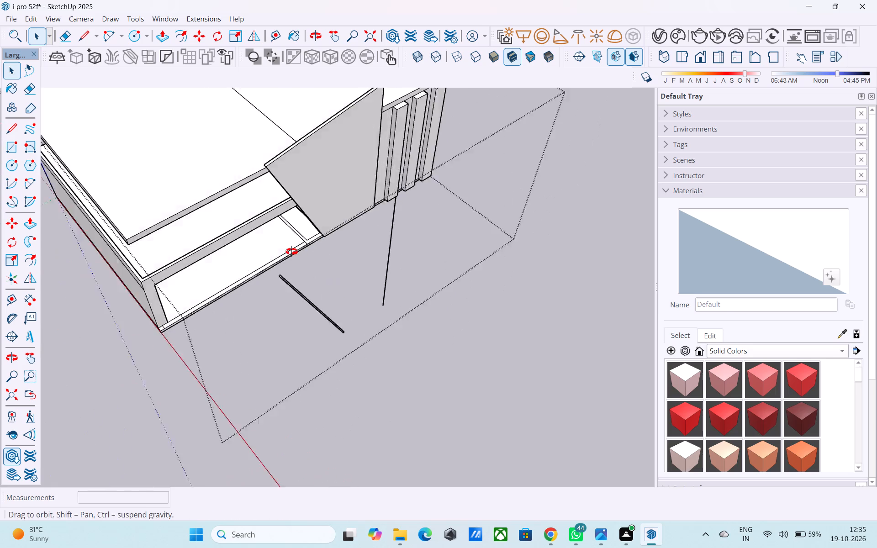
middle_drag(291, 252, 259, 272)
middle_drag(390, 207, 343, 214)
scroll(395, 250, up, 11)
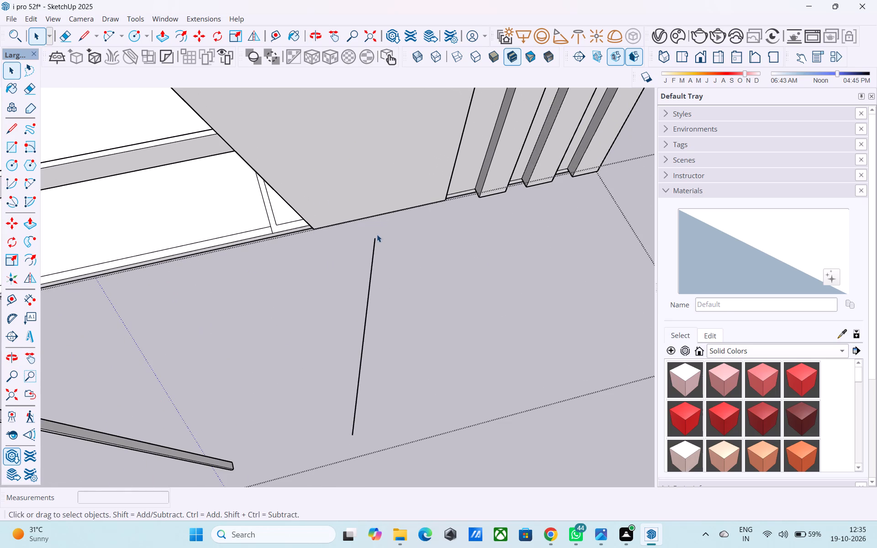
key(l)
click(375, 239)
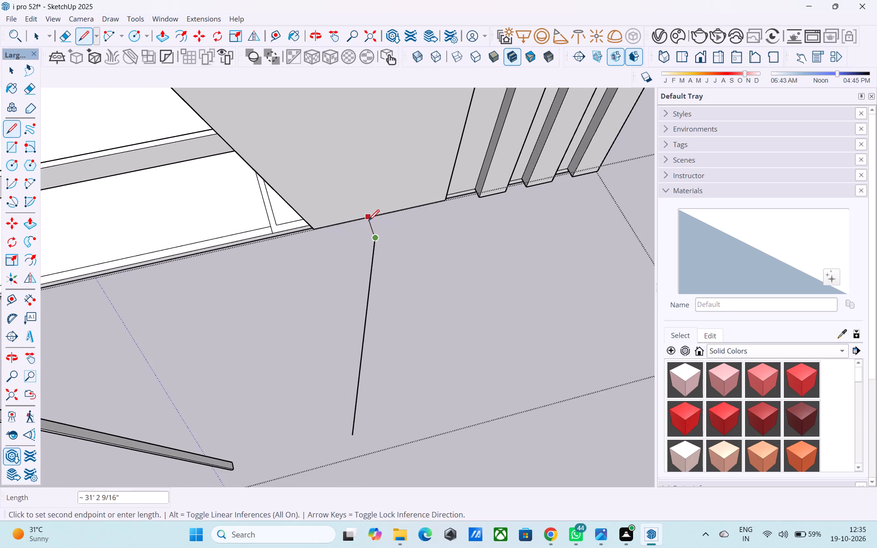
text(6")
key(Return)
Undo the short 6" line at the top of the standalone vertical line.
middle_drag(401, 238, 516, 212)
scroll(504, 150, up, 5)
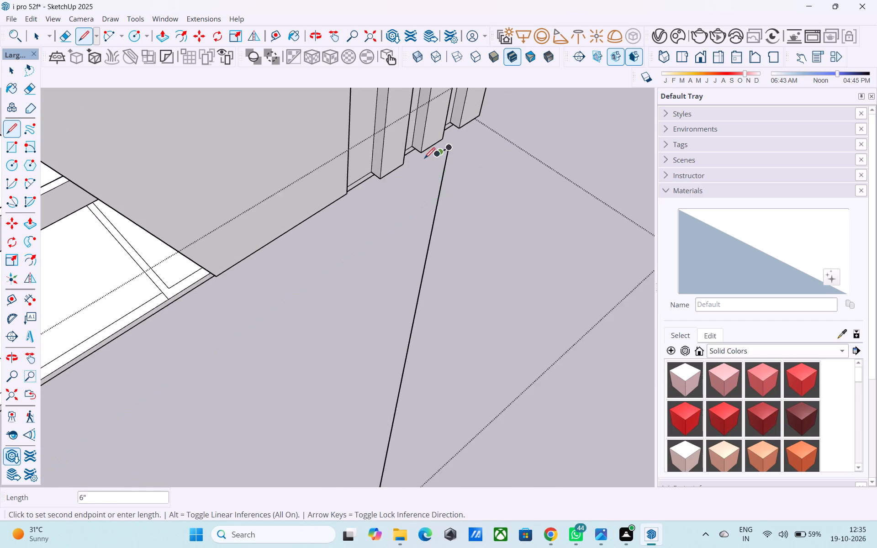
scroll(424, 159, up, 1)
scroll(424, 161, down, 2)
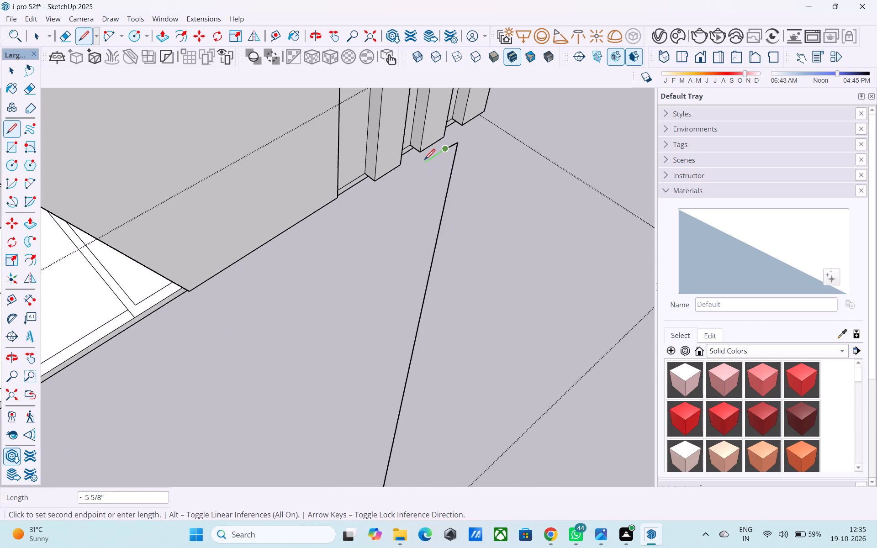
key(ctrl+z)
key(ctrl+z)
Draw a 6" line from the top of the standalone vertical line, and a rectangle from its end down to the line's base.
click(462, 141)
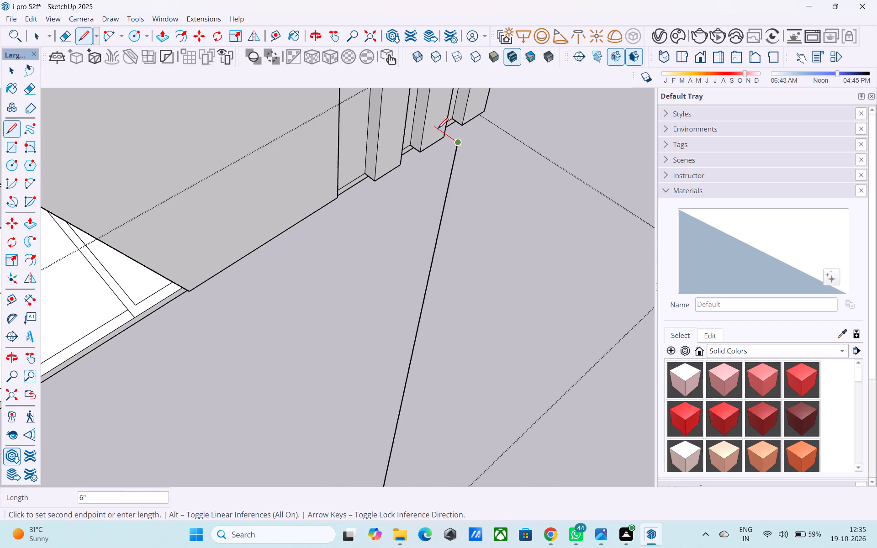
text(6")
key(Return)
key(r)
click(435, 125)
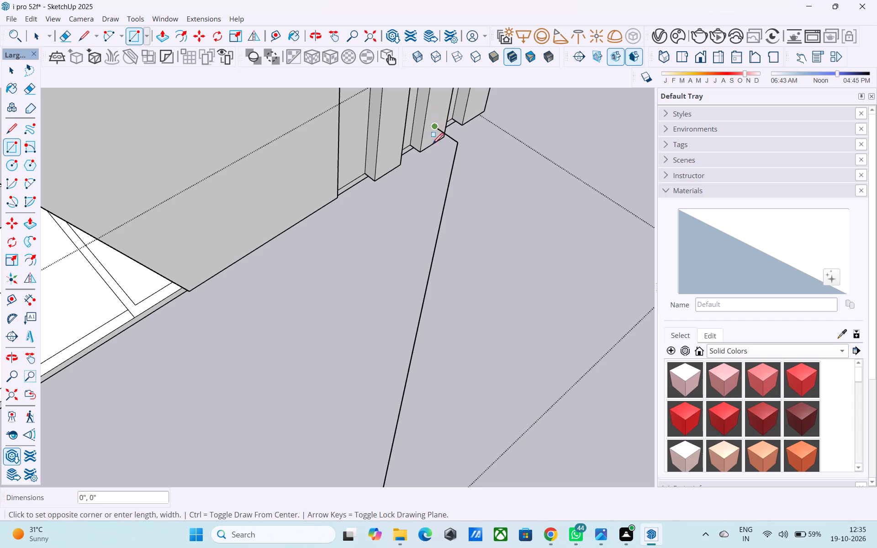
scroll(433, 218, down, 5)
middle_drag(413, 381, 406, 347)
scroll(406, 368, up, 3)
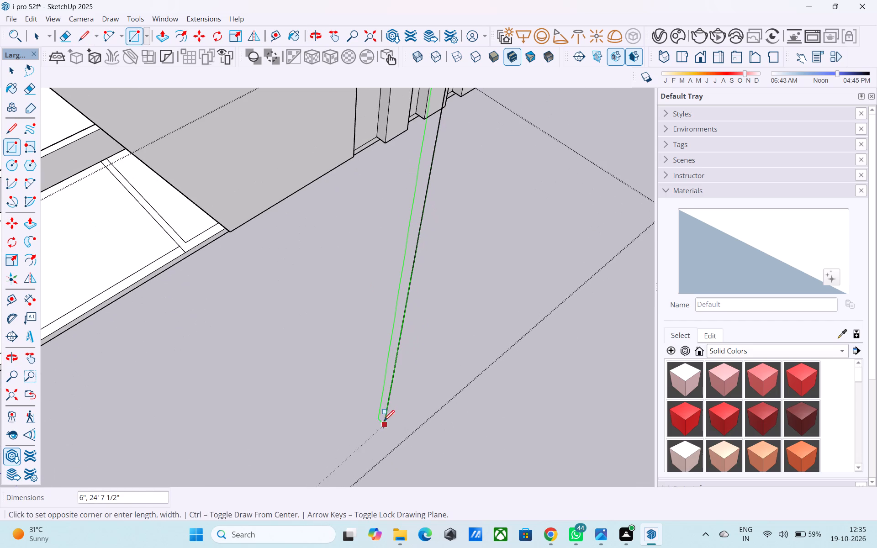
click(387, 427)
scroll(388, 423, down, 4)
key(space)
Push/Pull the narrow upright rectangle to a thickness of 6" to form a square post.
middle_drag(388, 422, 329, 426)
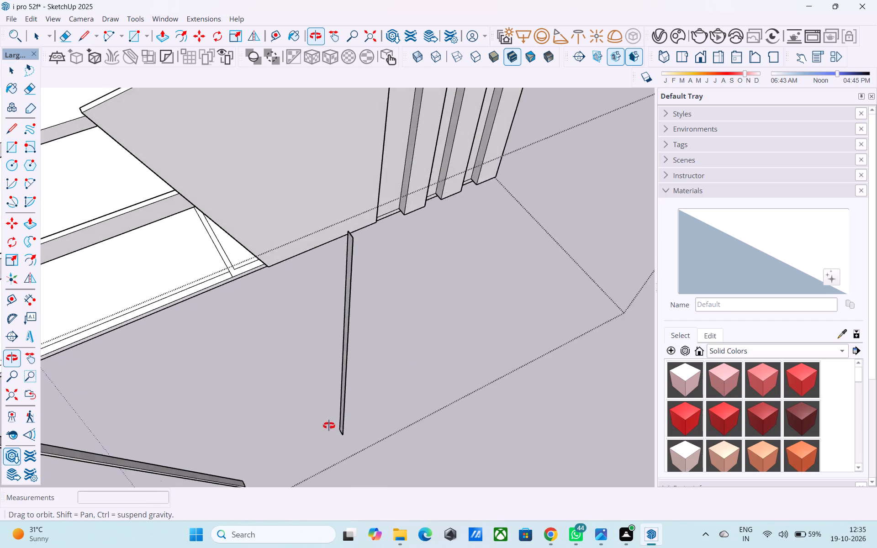
middle_drag(329, 426, 281, 428)
shift+scroll(282, 420, down, 1)
shift+middle_drag(282, 420, 293, 463)
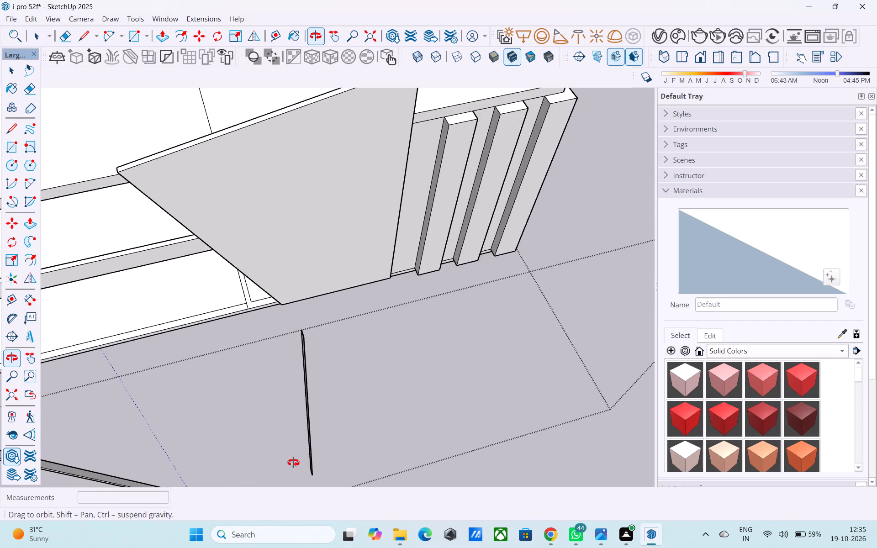
shift+middle_drag(293, 463, 297, 331)
middle_drag(307, 408, 309, 389)
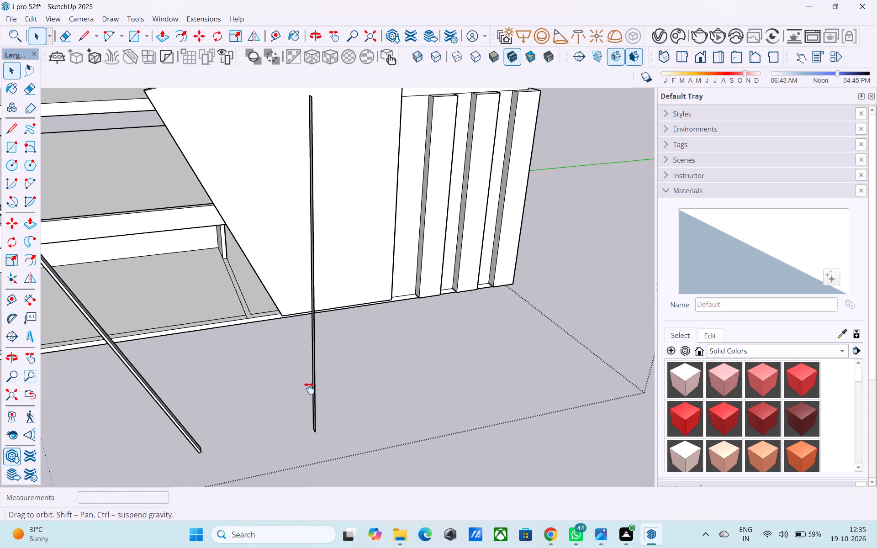
middle_drag(309, 389, 309, 378)
scroll(316, 409, up, 3)
drag(323, 427, 318, 421)
scroll(334, 316, down, 3)
middle_drag(334, 316, 332, 416)
scroll(325, 410, up, 1)
middle_drag(324, 409, 296, 406)
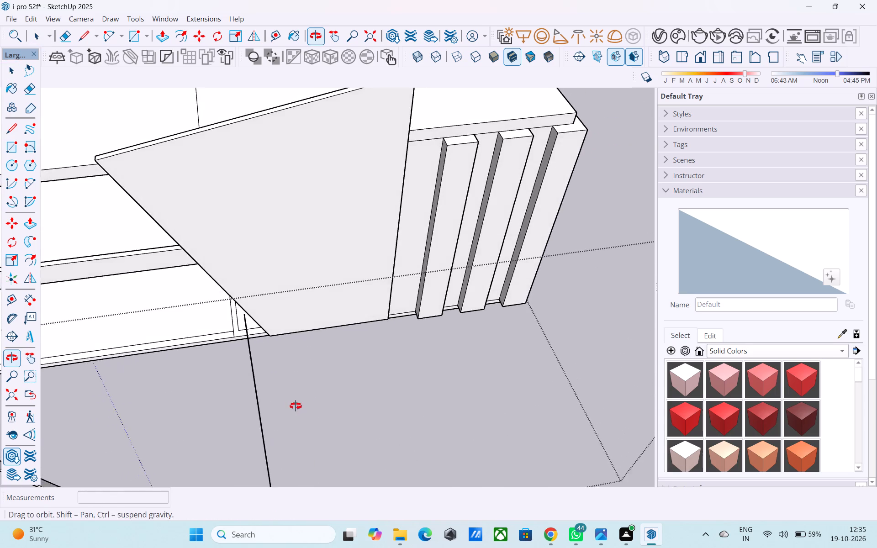
middle_drag(296, 406, 270, 432)
scroll(207, 386, up, 6)
click(175, 400)
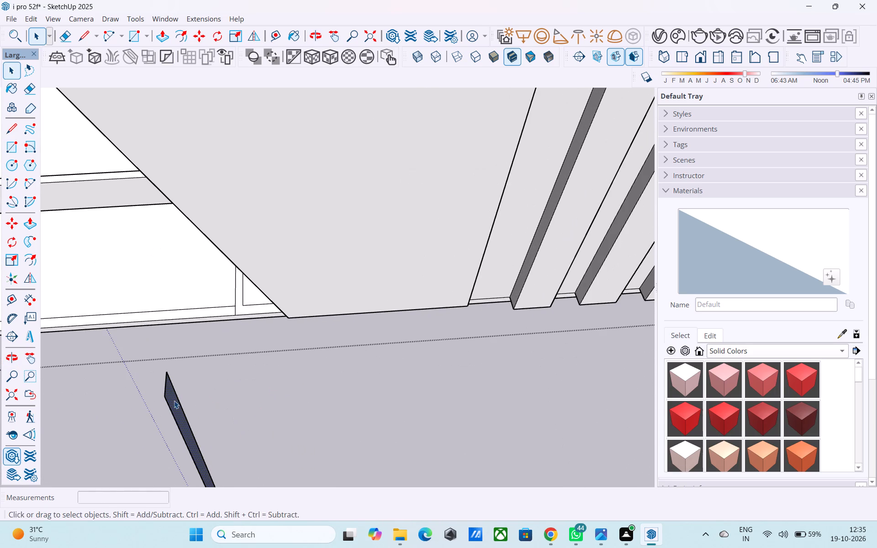
key(p)
click(174, 400)
middle_drag(185, 401, 321, 345)
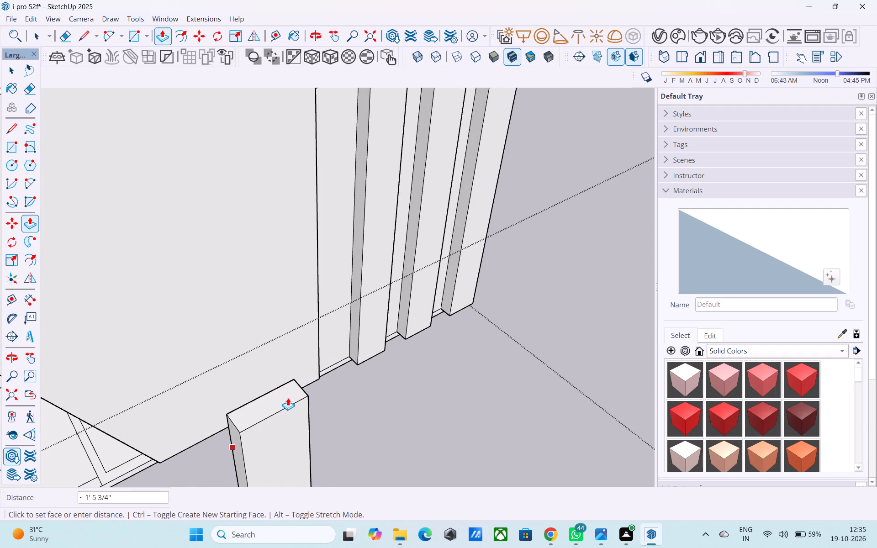
text(4")
key(Return)
text(6")
key(Return)
key(space)
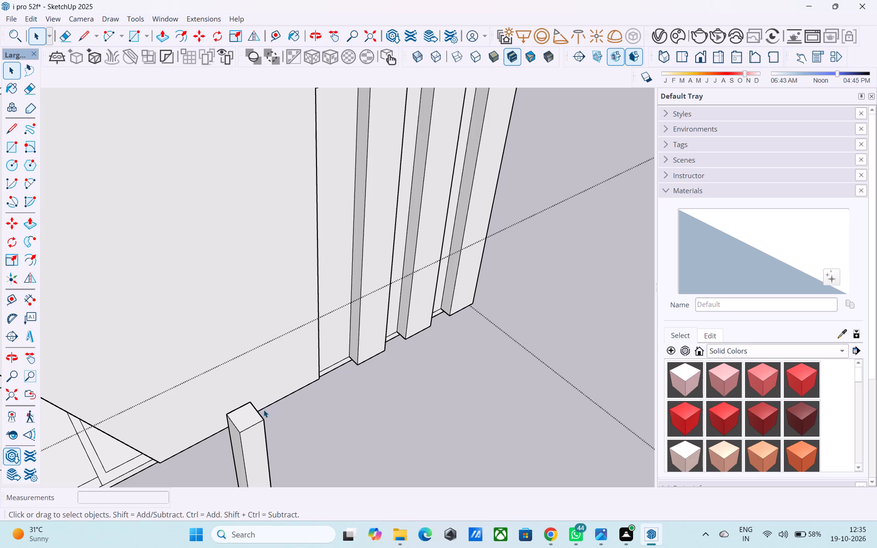
Draw two crossing lines between opposite edge midpoints on the post's top face, dividing it into quarters.
scroll(261, 420, down, 2)
middle_drag(261, 420, 321, 332)
scroll(319, 308, up, 5)
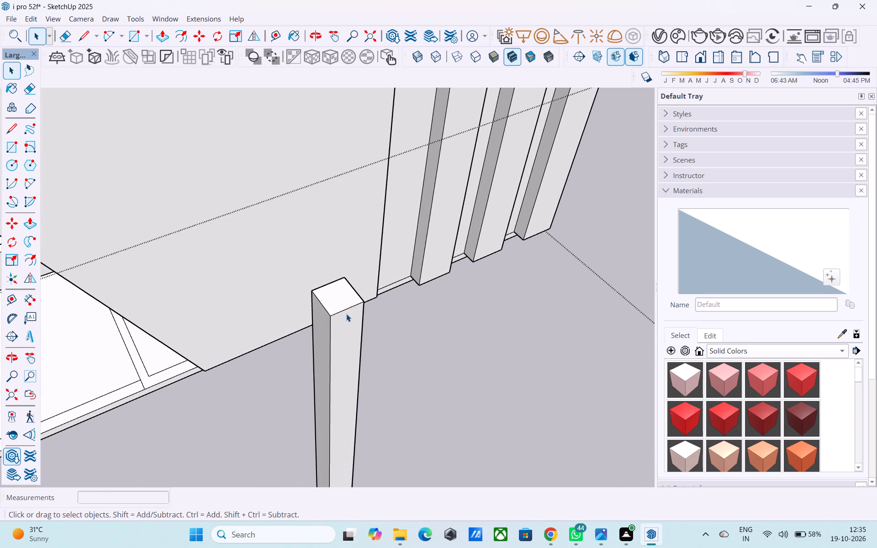
shift+middle_drag(341, 317, 306, 397)
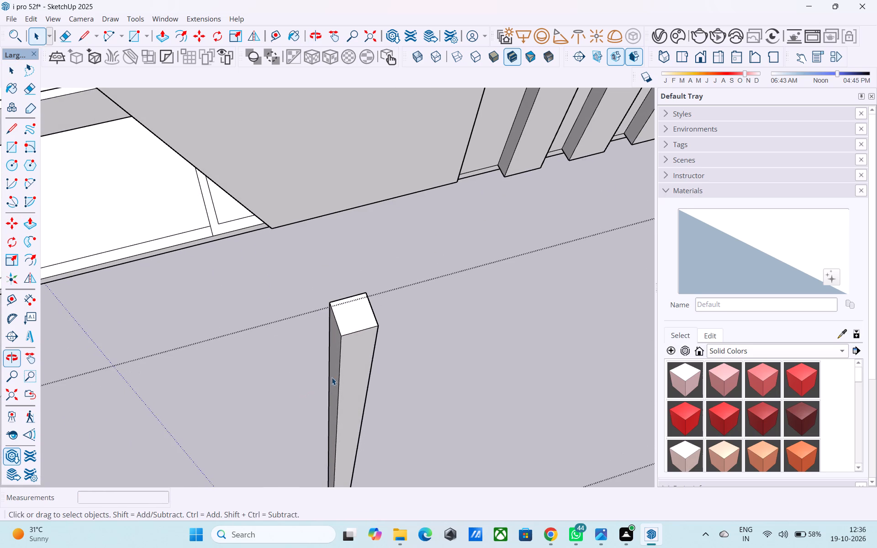
scroll(345, 340, up, 7)
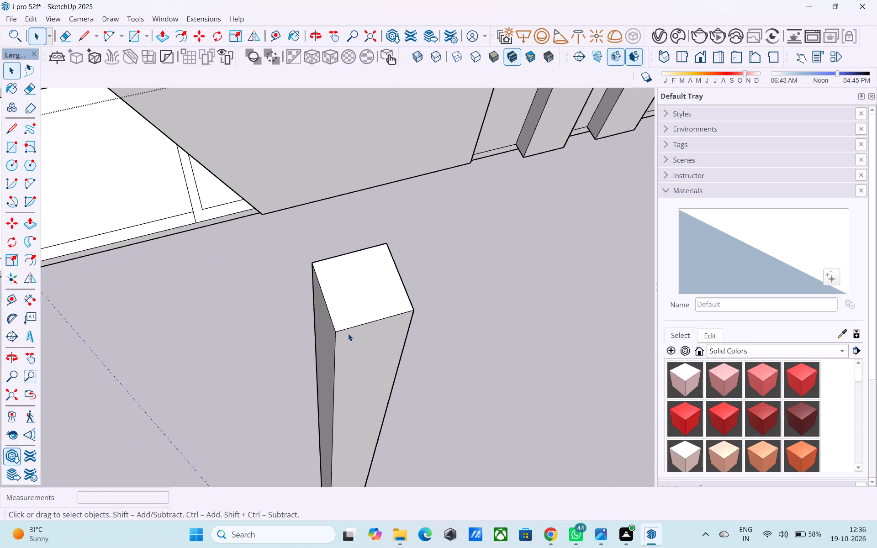
key(l)
click(373, 324)
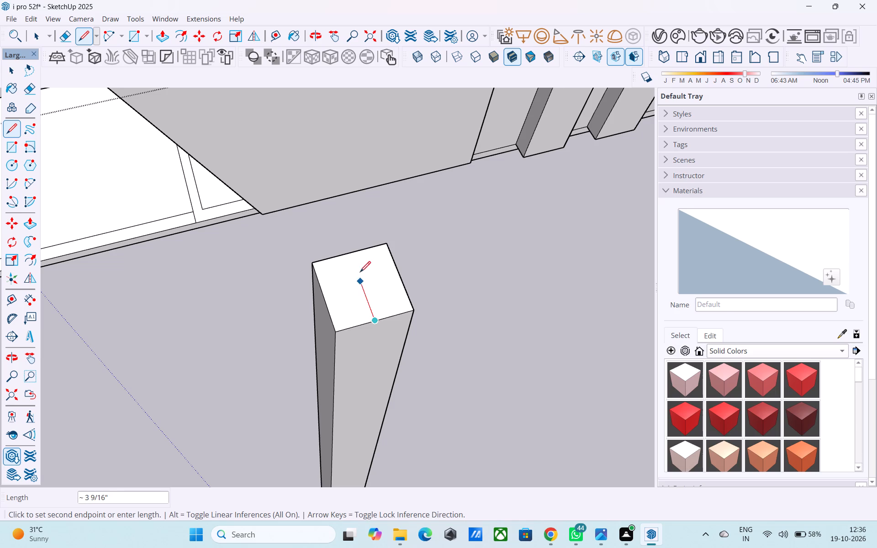
click(352, 252)
click(328, 299)
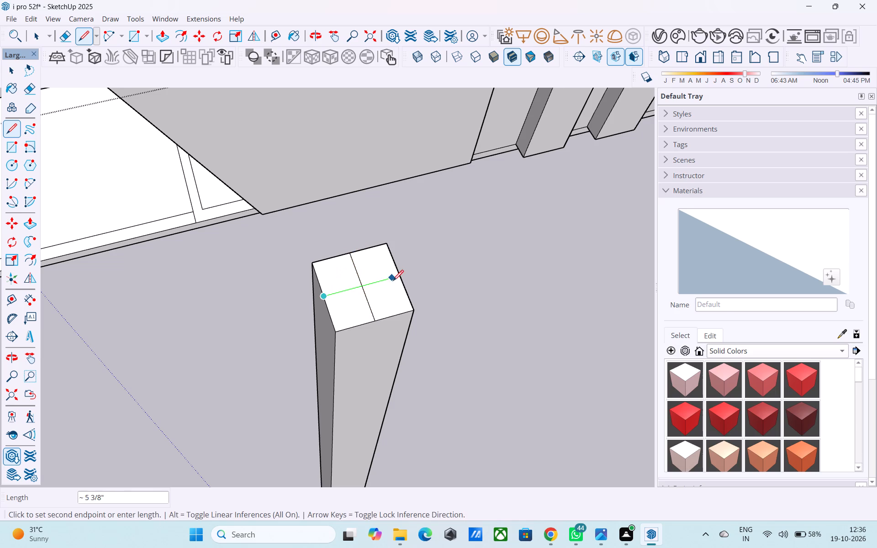
click(405, 276)
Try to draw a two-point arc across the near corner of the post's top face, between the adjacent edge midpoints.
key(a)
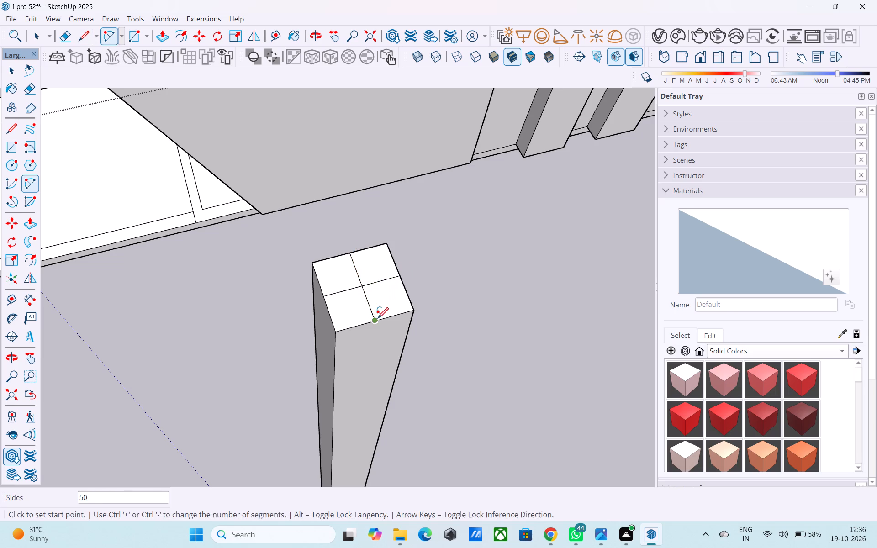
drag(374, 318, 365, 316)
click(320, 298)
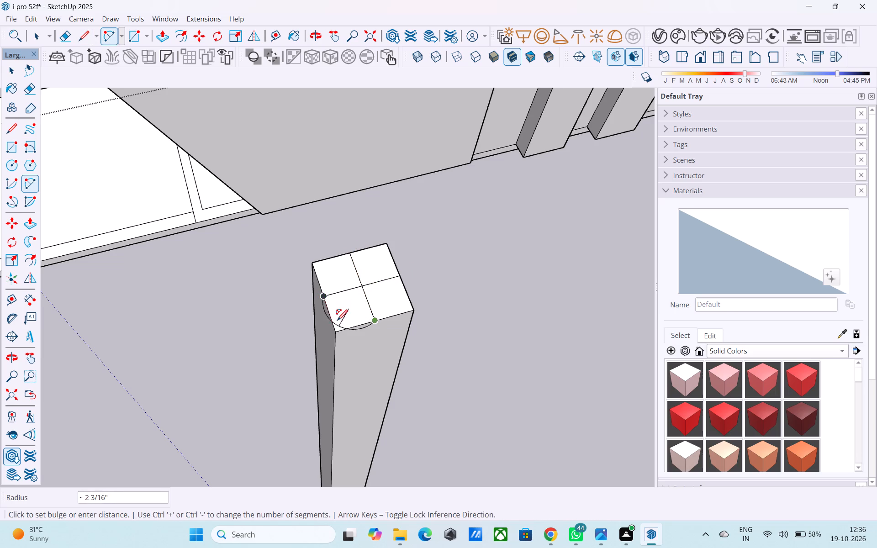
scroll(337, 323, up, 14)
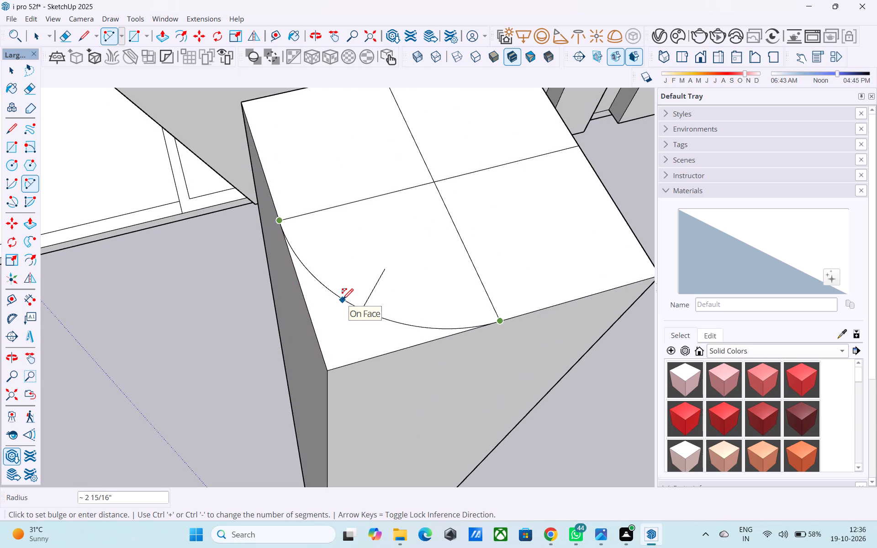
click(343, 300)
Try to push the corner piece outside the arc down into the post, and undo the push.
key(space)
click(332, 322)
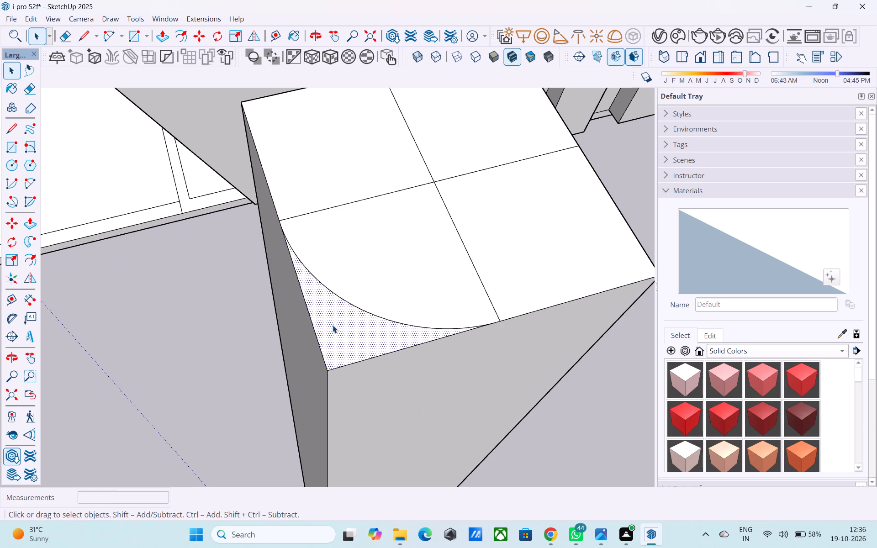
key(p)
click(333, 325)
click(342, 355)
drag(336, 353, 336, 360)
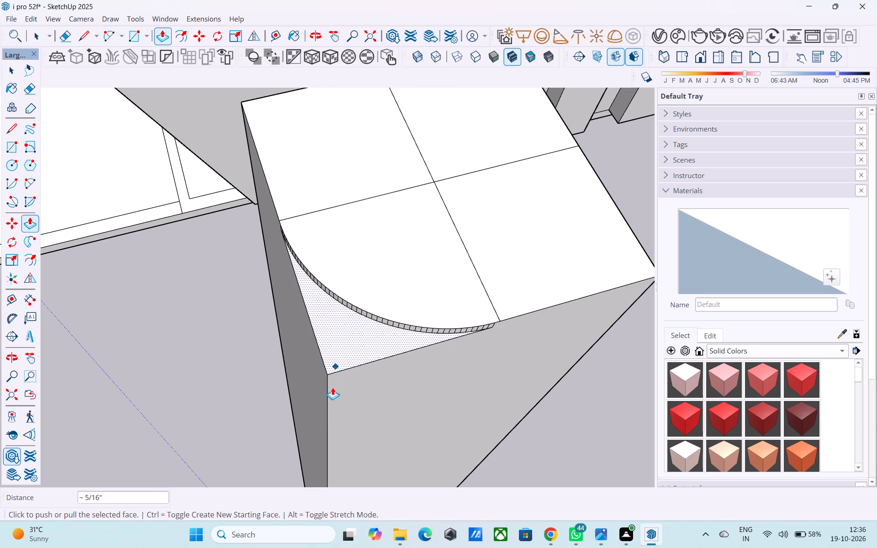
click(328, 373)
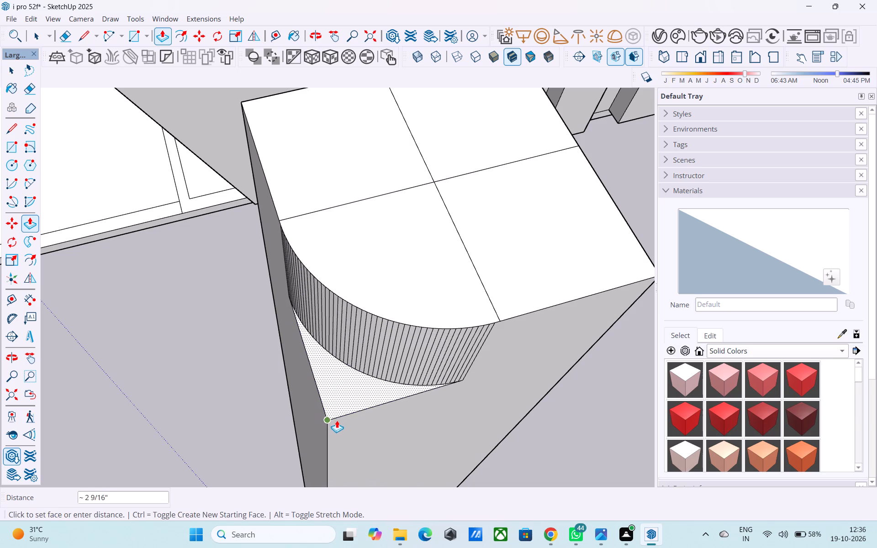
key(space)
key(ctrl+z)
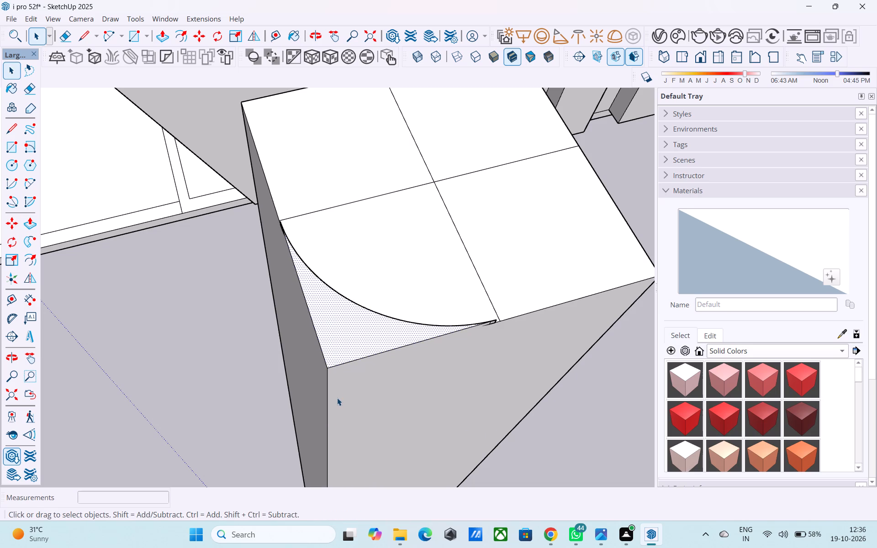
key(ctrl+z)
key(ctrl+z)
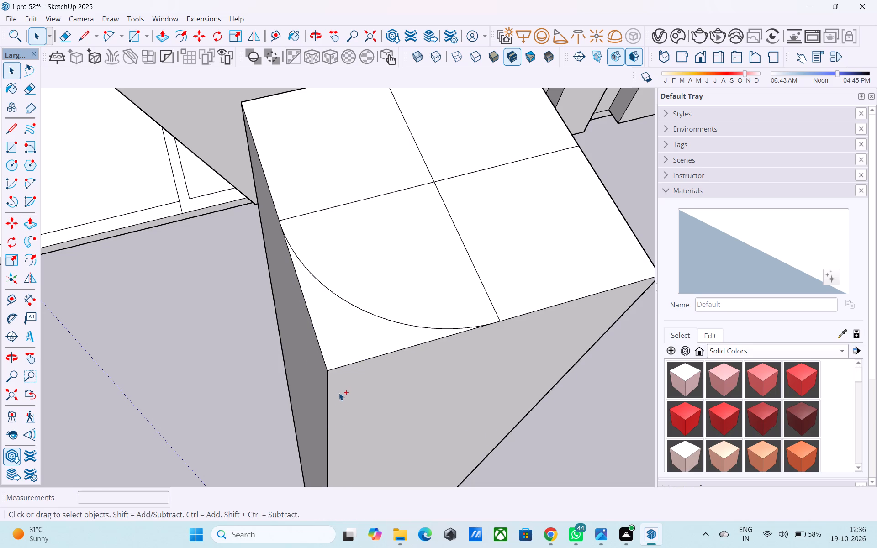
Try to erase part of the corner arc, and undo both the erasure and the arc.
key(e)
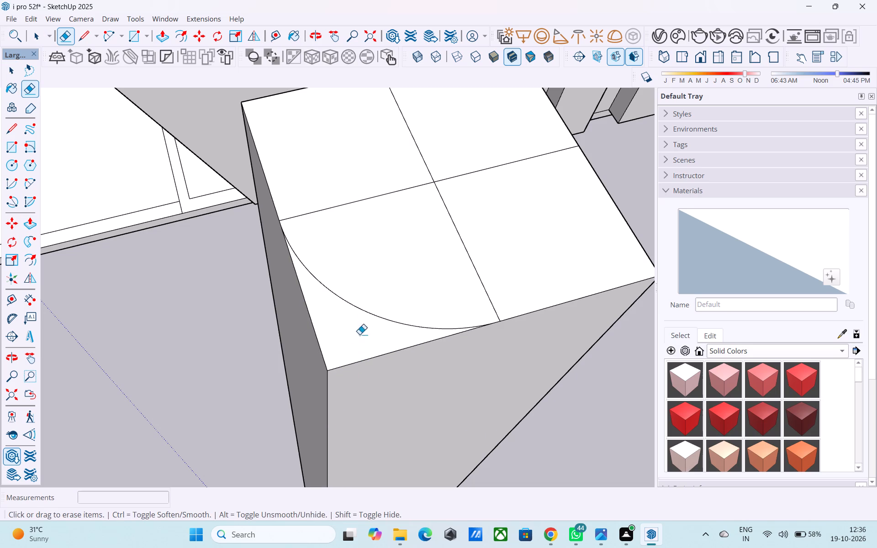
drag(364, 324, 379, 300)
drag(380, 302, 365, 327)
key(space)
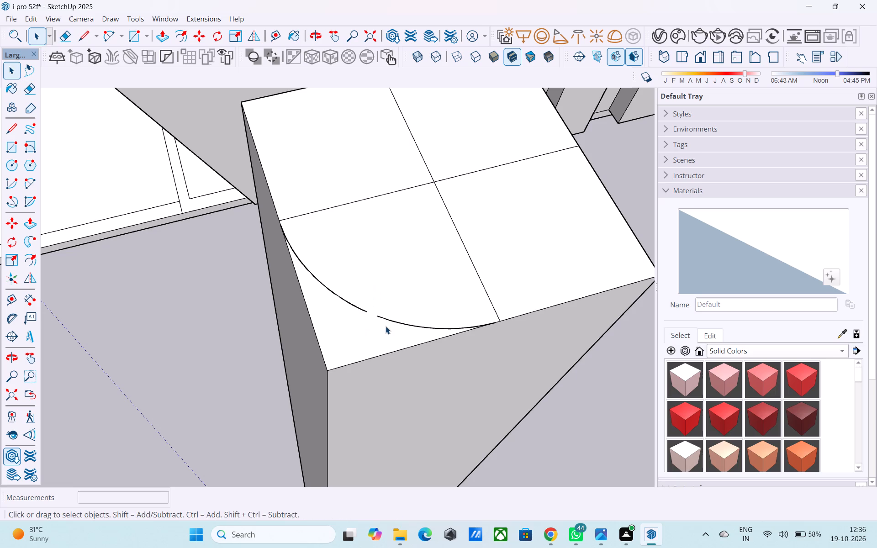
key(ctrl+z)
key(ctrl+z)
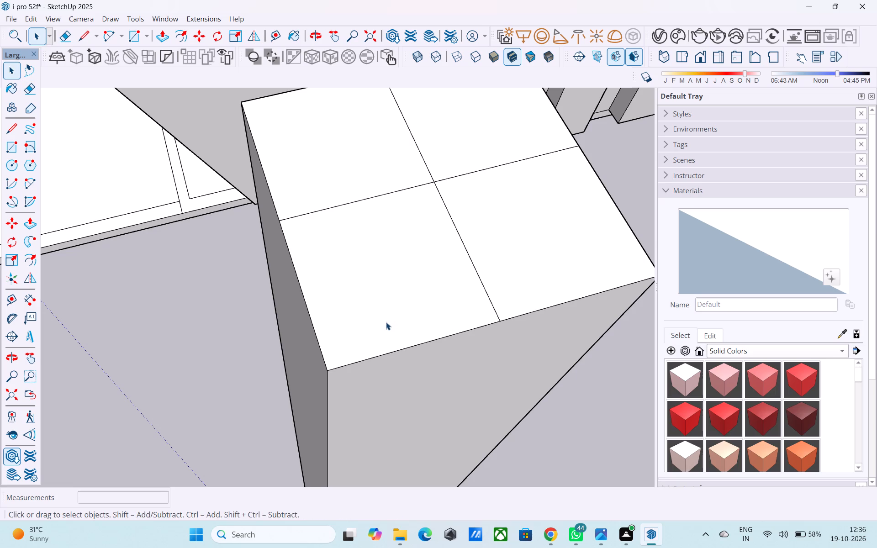
Draw a 50-segment arc around the near corner of the post's top face, connecting the two adjacent edge midpoints.
key(a)
text(50)
key(Return)
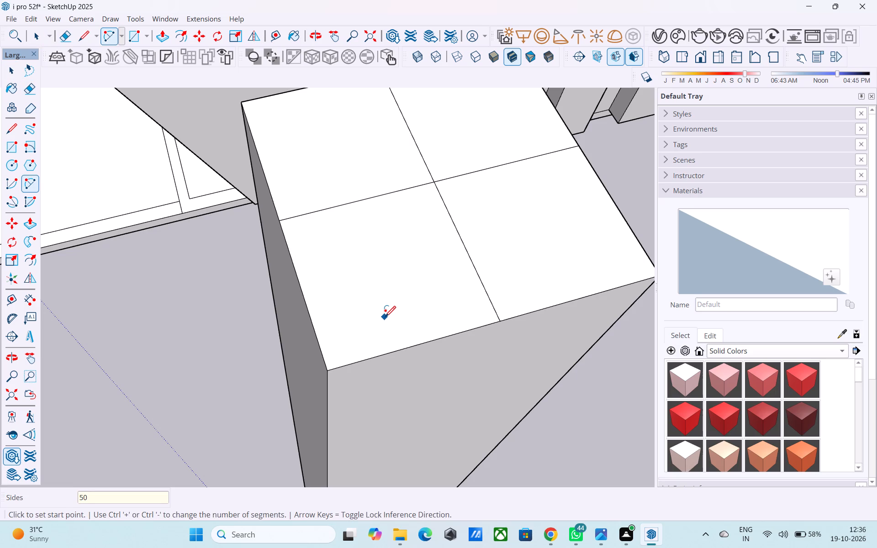
click(282, 221)
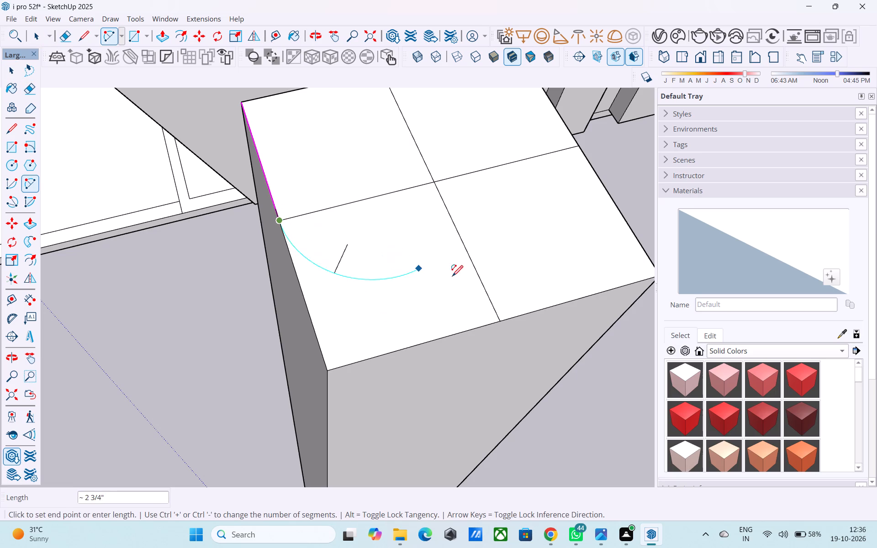
click(498, 321)
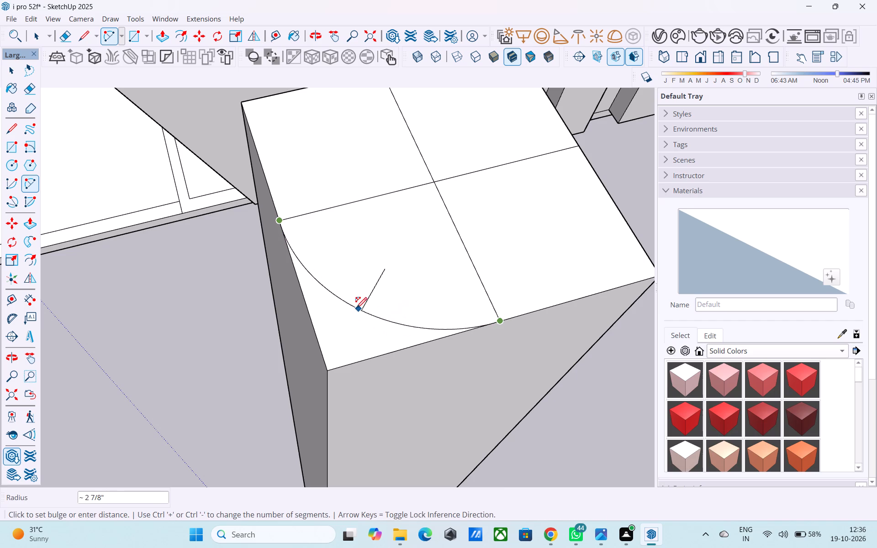
click(365, 312)
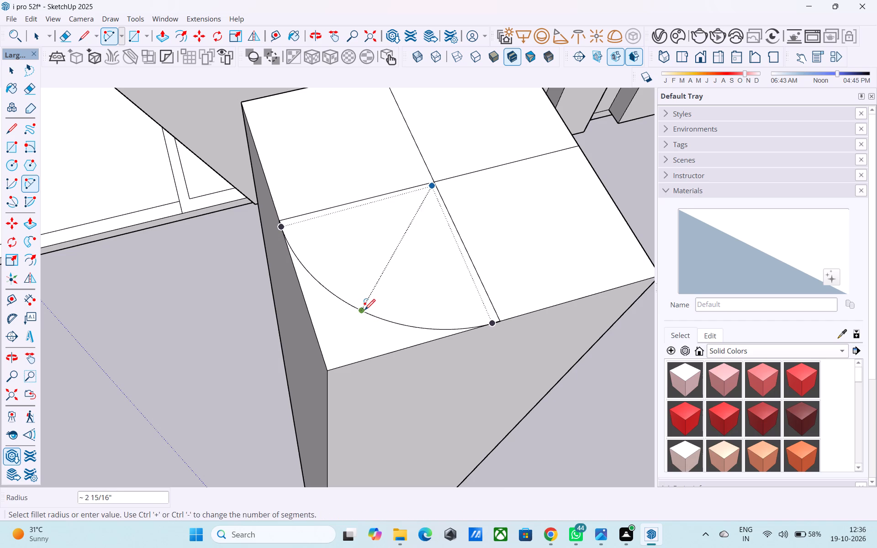
Push the corner piece outside the arc down the post's full length to round off that vertical edge.
key(space)
click(357, 316)
key(p)
click(357, 316)
click(352, 337)
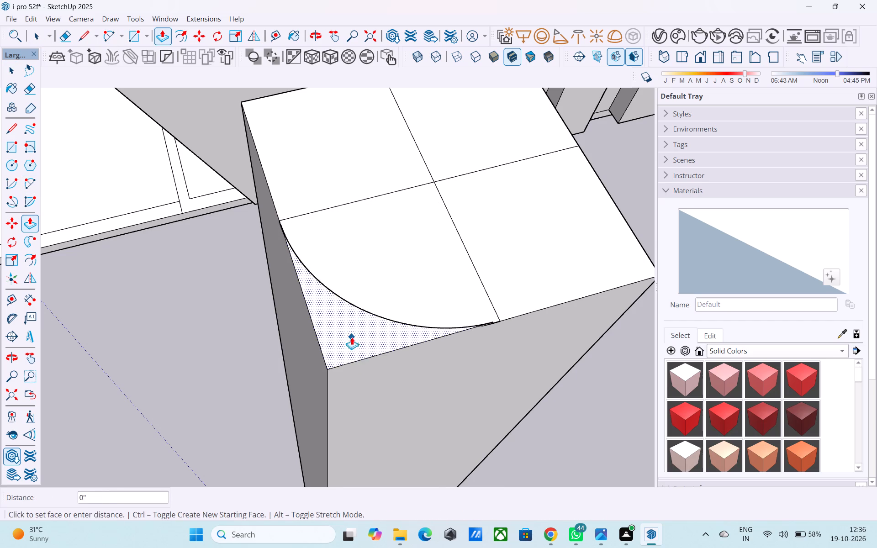
scroll(358, 384, down, 13)
middle_drag(354, 405, 317, 248)
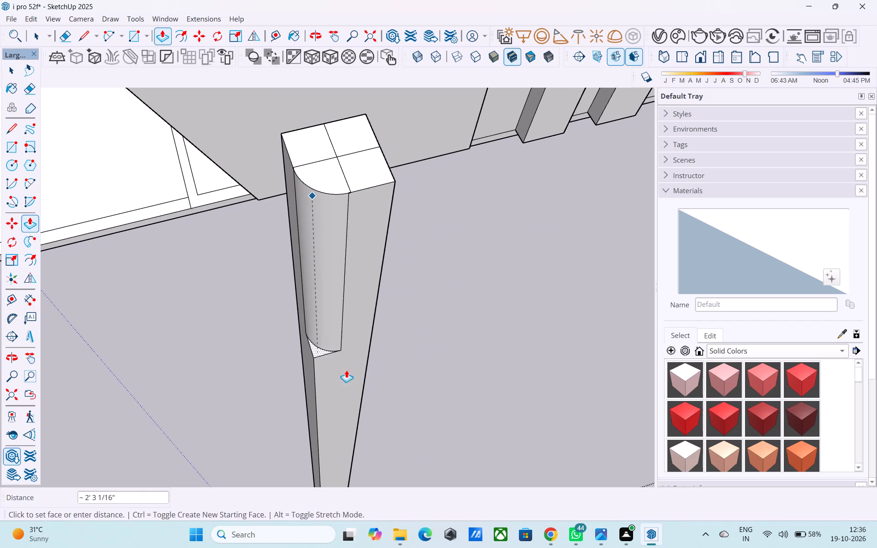
scroll(347, 387, down, 3)
shift+middle_drag(351, 400, 339, 194)
scroll(356, 369, down, 4)
middle_drag(356, 389, 361, 270)
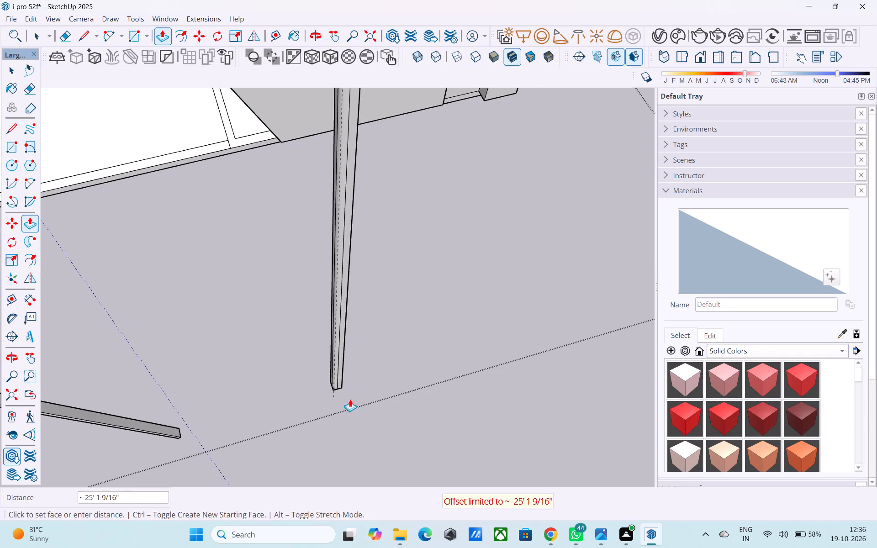
click(349, 400)
Select all the connected geometry of the upright rounded-edge post and make it a group.
scroll(329, 277, down, 5)
middle_drag(334, 280, 317, 285)
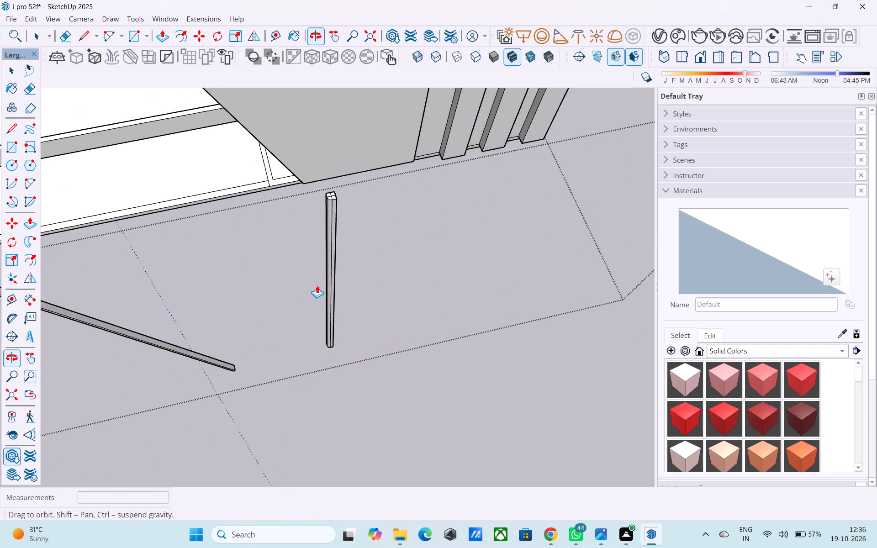
middle_drag(317, 285, 318, 291)
key(space)
scroll(332, 334, up, 2)
triple_click(328, 343)
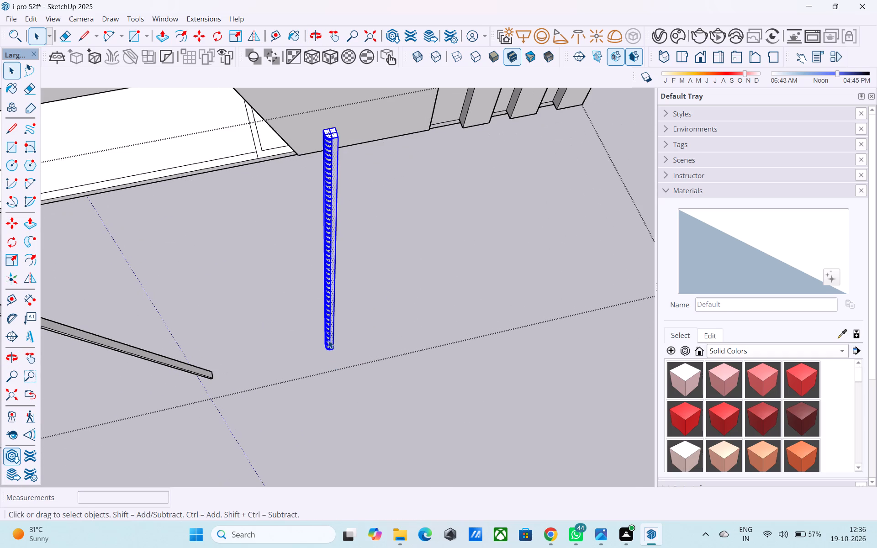
right_click(329, 332)
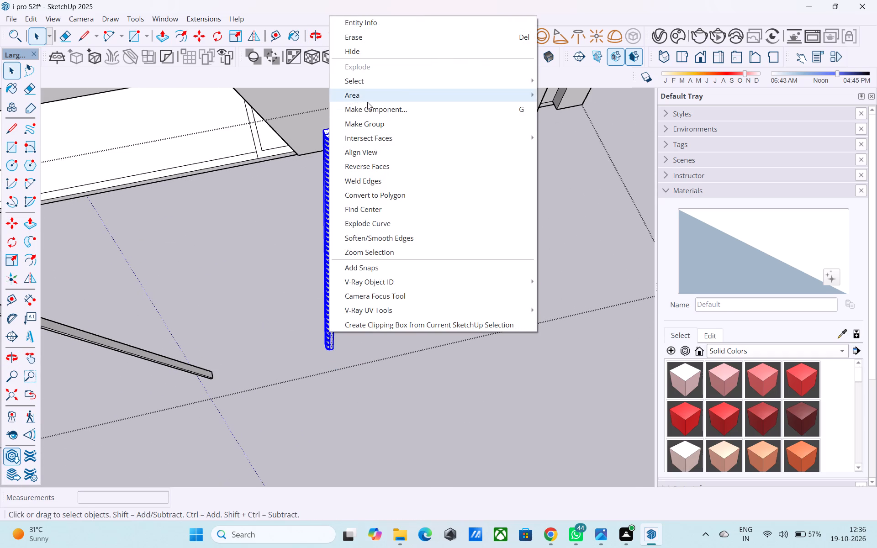
click(376, 124)
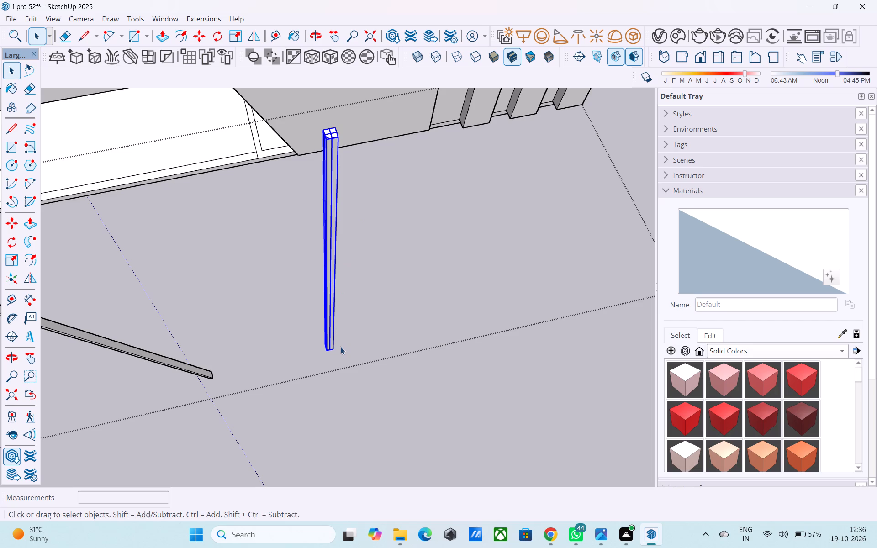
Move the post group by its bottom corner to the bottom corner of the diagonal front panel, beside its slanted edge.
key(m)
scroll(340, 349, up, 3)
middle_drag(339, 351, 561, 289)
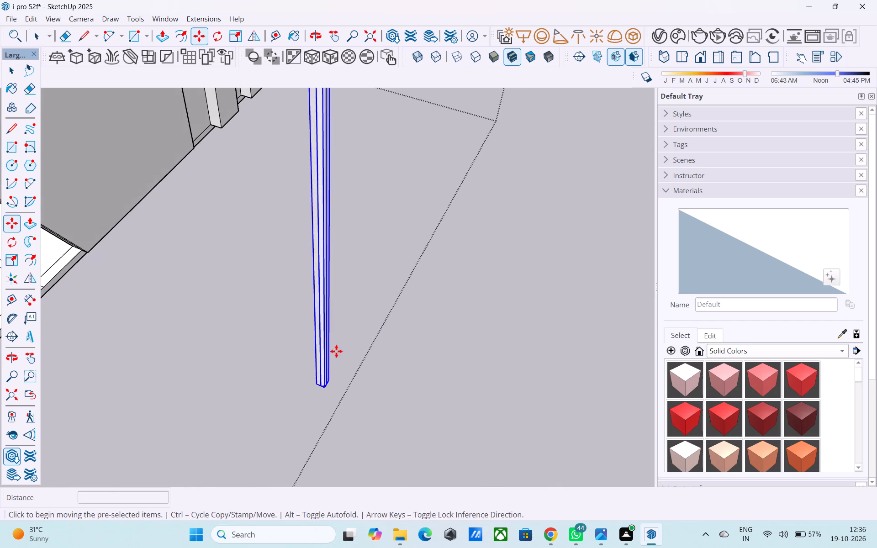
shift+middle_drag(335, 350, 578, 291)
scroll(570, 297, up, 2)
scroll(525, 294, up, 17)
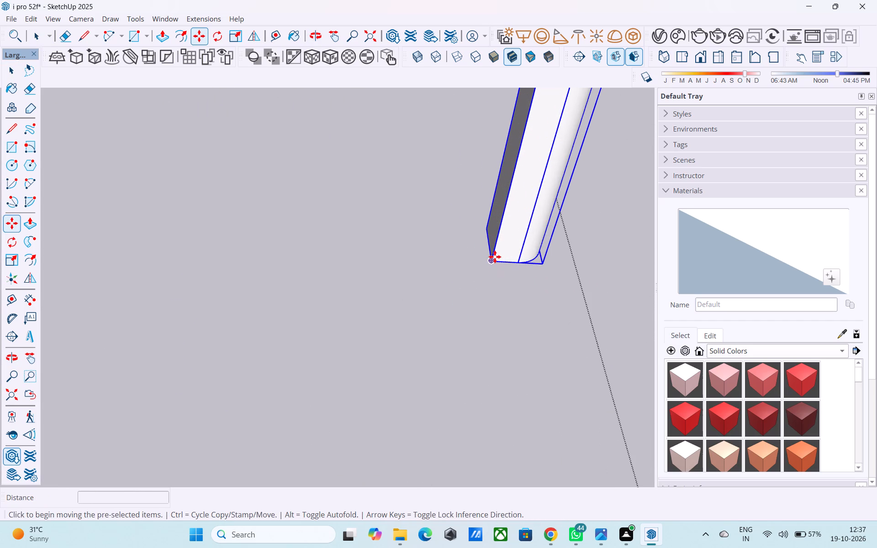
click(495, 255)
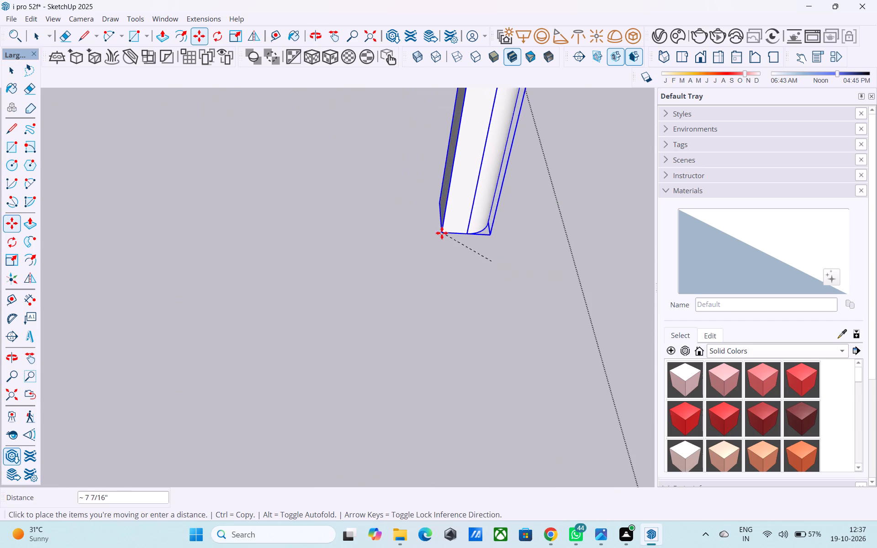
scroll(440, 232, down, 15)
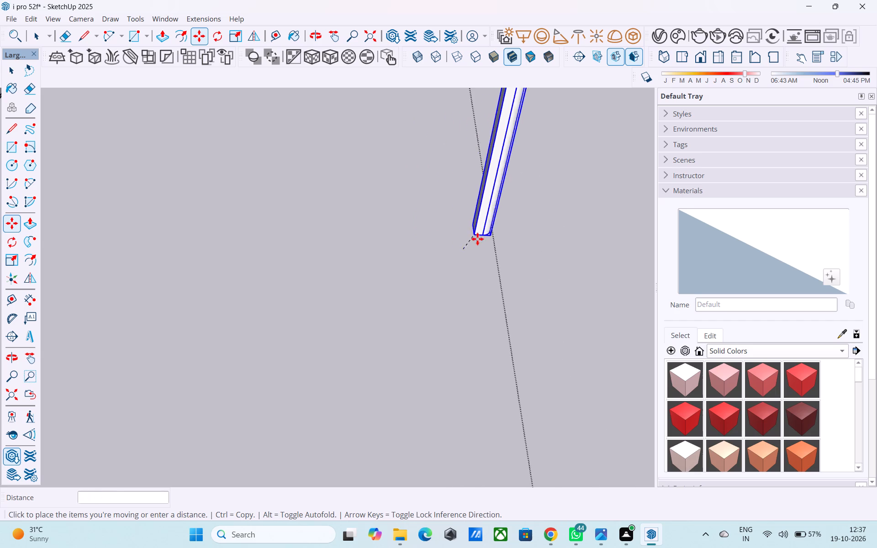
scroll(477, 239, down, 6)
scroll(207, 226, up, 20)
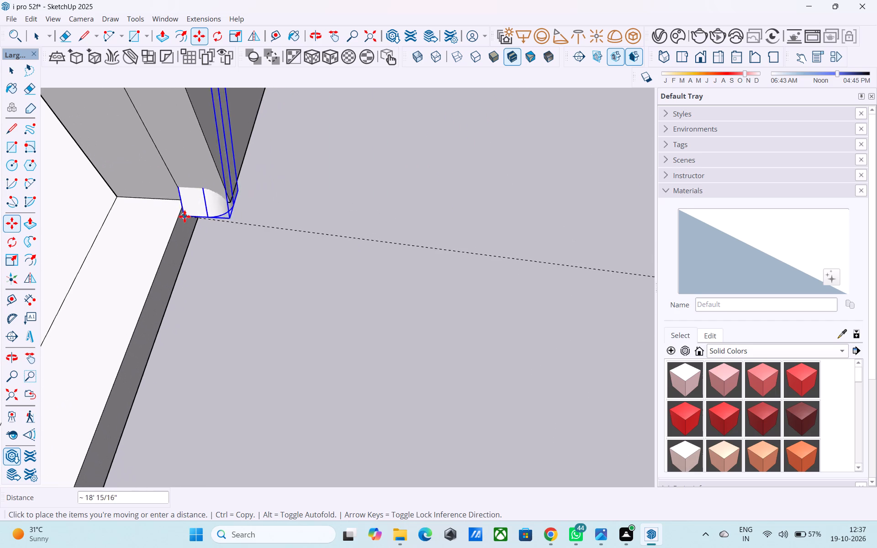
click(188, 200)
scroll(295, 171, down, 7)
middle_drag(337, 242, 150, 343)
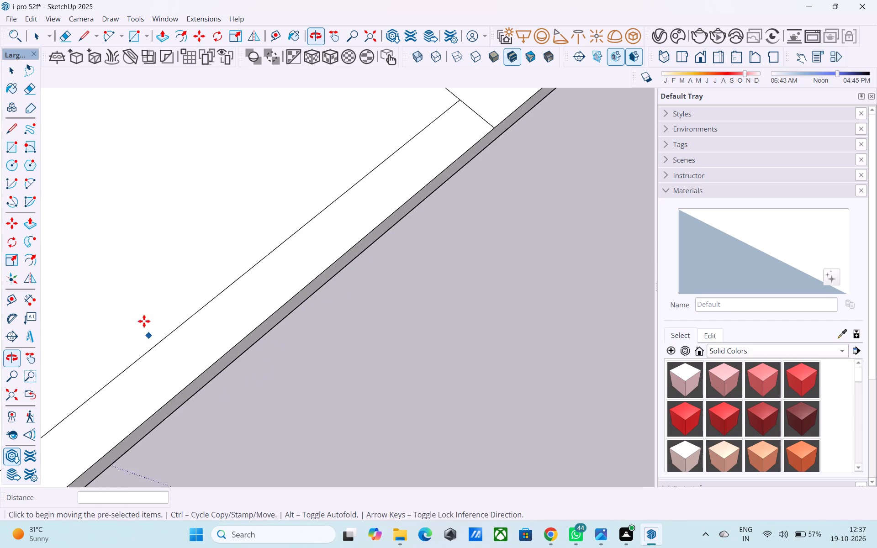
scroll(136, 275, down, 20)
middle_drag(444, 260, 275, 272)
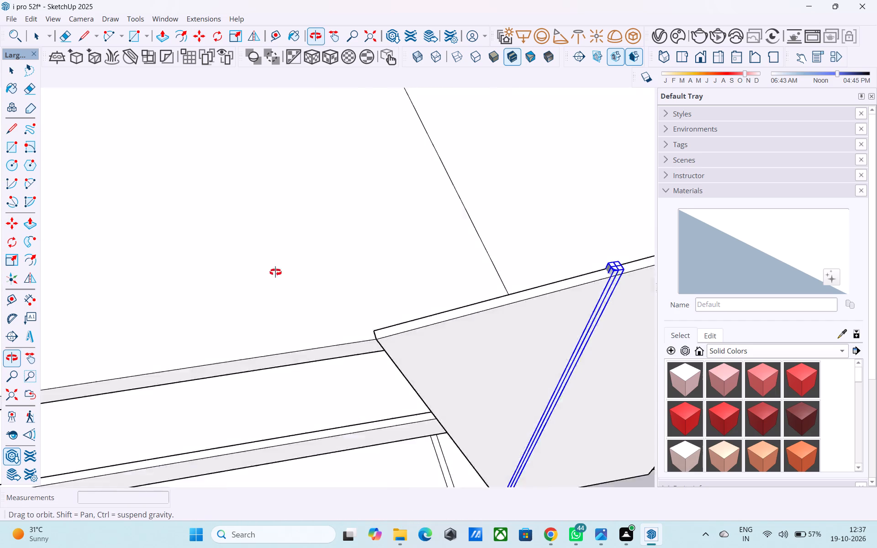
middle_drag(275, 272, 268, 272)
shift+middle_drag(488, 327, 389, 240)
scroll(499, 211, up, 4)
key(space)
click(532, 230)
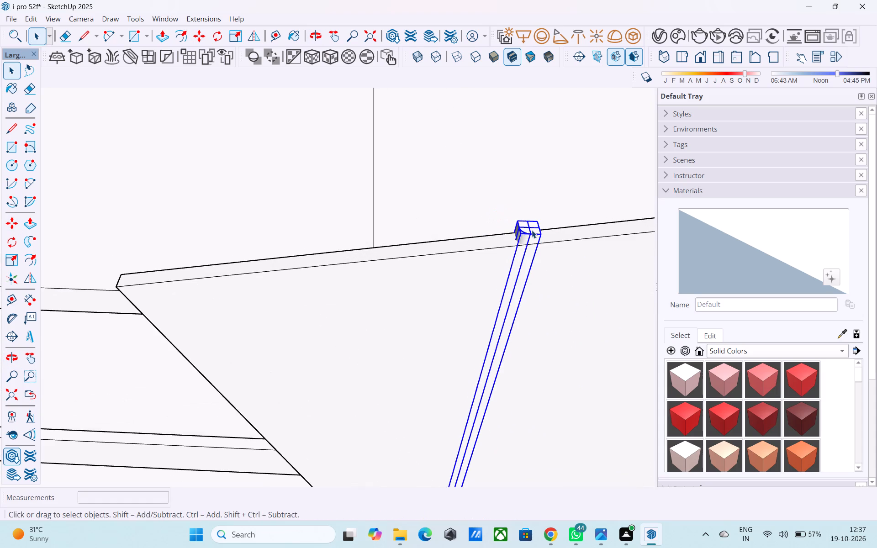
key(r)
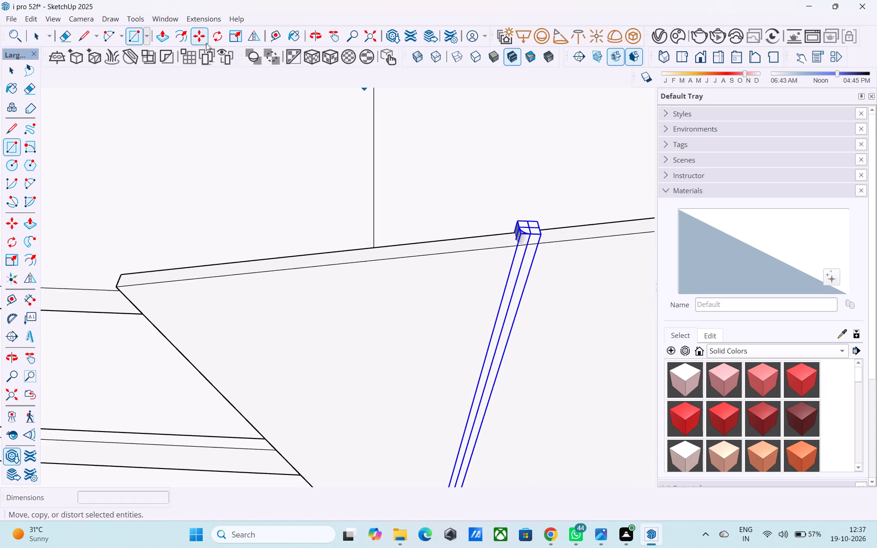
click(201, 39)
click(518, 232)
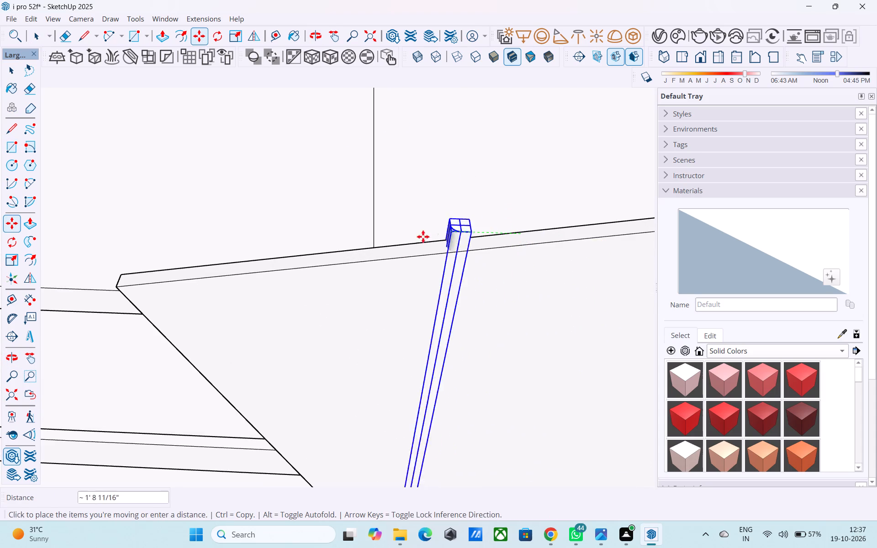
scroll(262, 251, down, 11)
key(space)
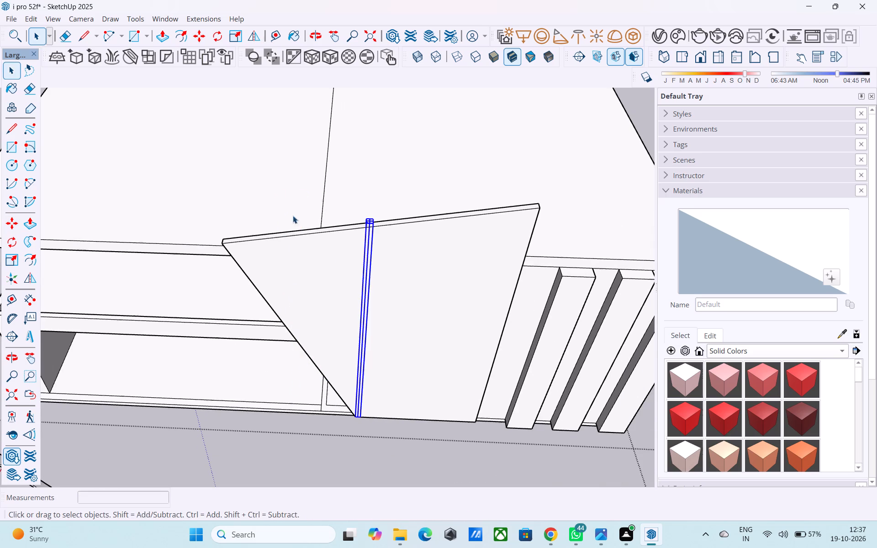
Move the post about 11' 7", from its top corner to the upper corner of the diagonal panel's slanted edge.
click(376, 459)
scroll(378, 204, up, 7)
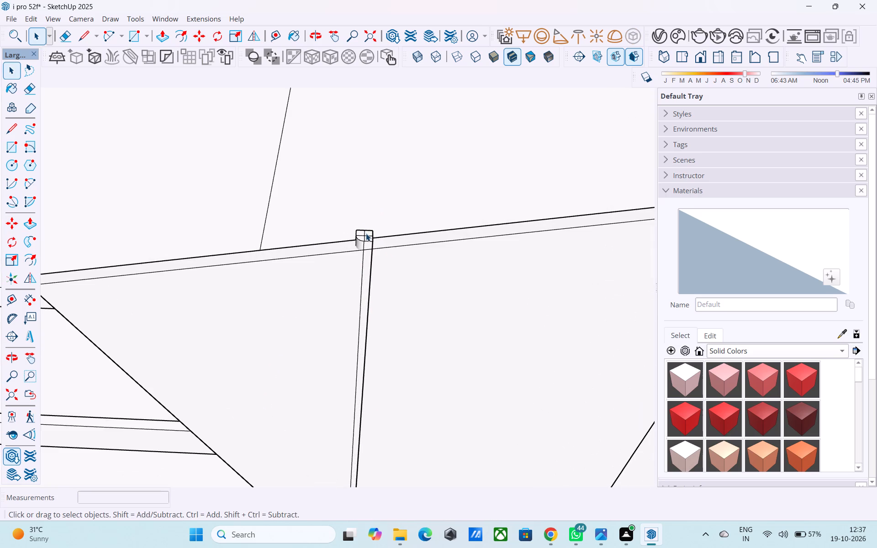
click(366, 233)
scroll(364, 240, up, 3)
scroll(364, 241, down, 8)
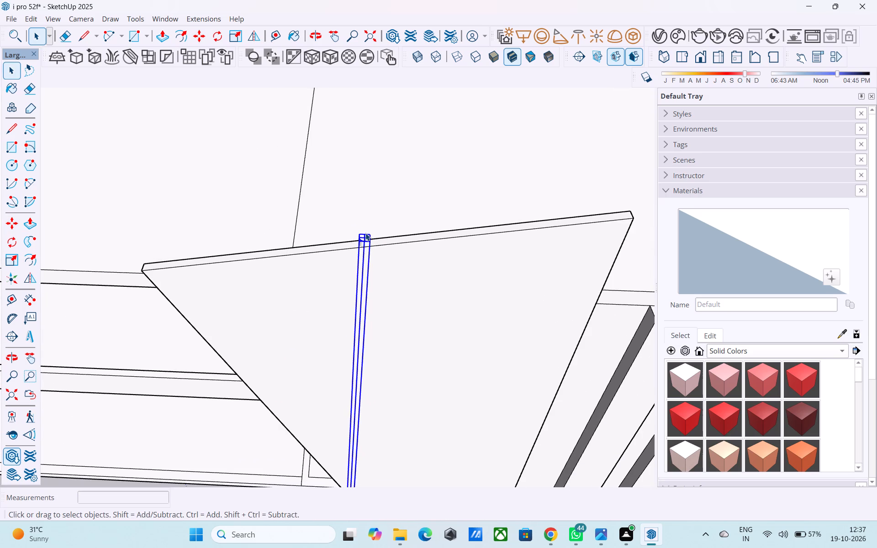
key(m)
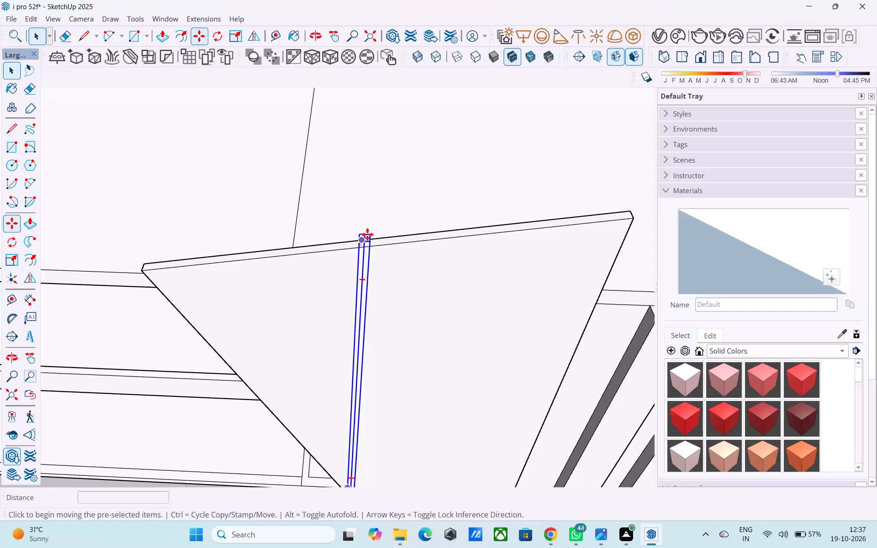
click(372, 242)
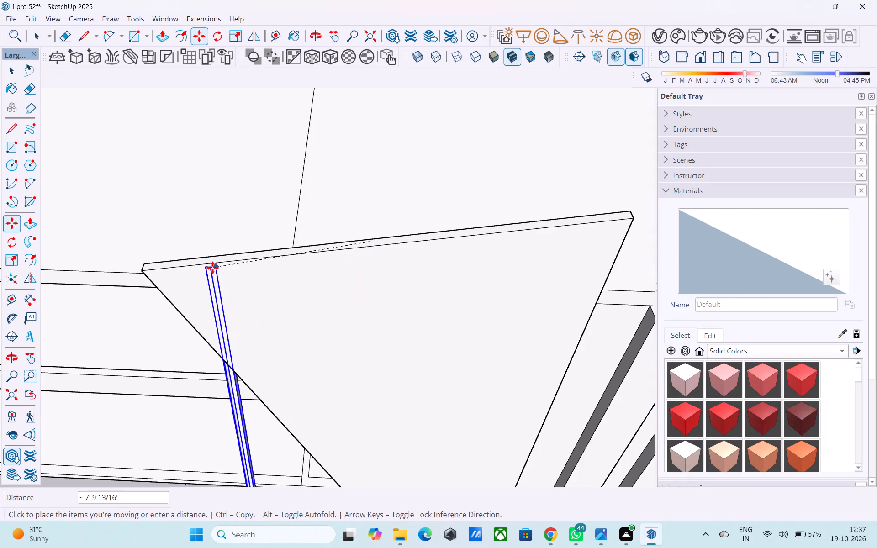
click(147, 267)
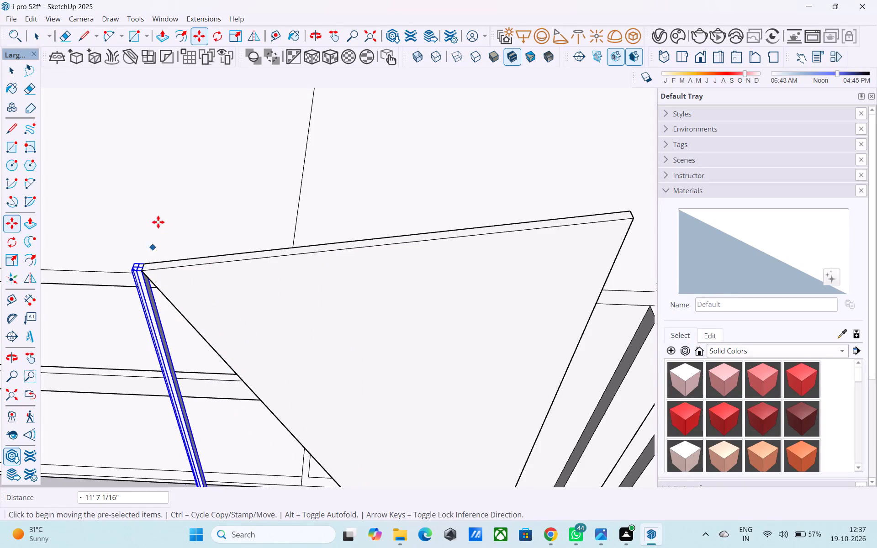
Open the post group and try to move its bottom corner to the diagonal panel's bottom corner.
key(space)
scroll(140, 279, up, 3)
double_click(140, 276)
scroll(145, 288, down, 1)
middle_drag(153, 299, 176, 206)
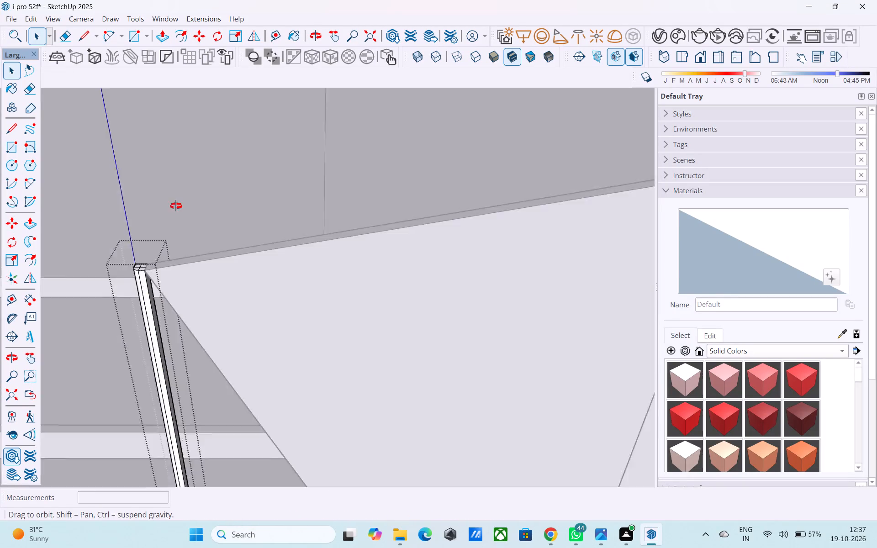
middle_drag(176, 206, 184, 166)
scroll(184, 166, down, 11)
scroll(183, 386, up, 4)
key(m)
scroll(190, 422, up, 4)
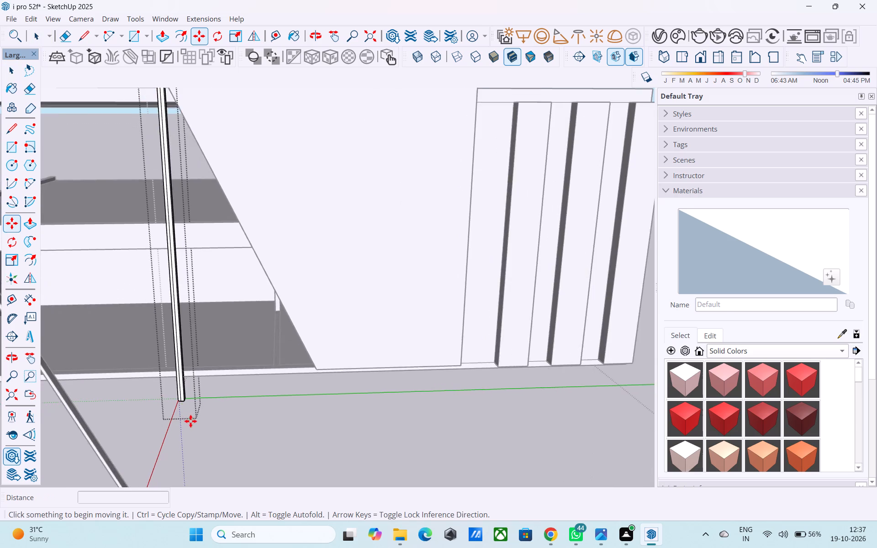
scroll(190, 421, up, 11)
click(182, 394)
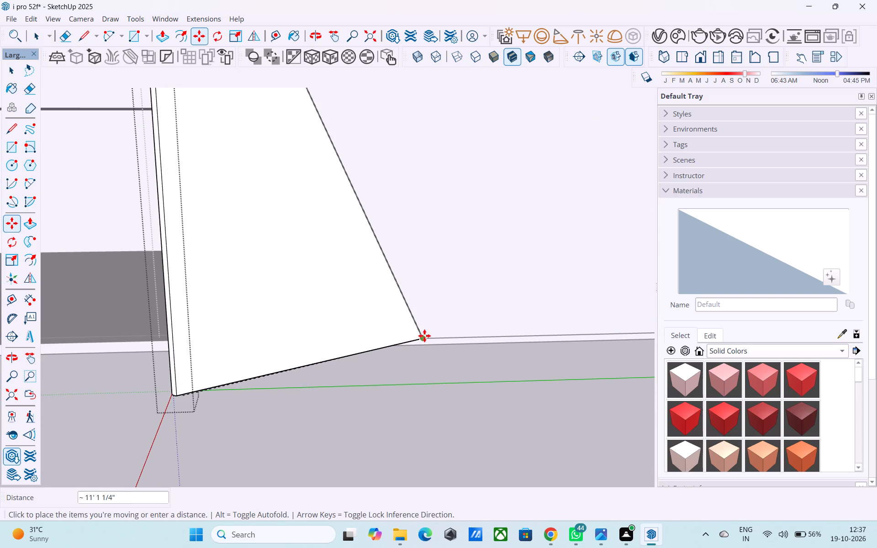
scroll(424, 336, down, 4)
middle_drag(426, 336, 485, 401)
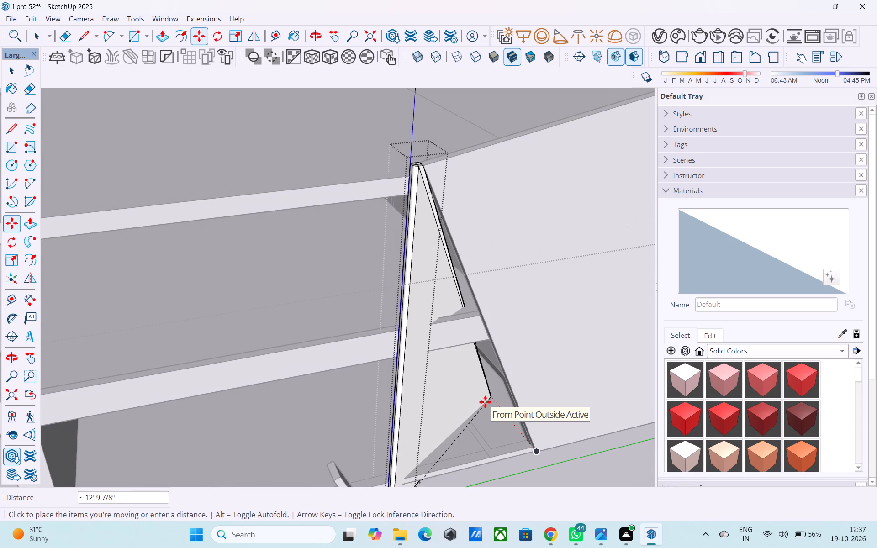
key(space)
Examine the post's foot and top alignment against the diagonal panel, slabs and opening from several angles.
middle_drag(466, 402, 380, 381)
scroll(205, 426, up, 4)
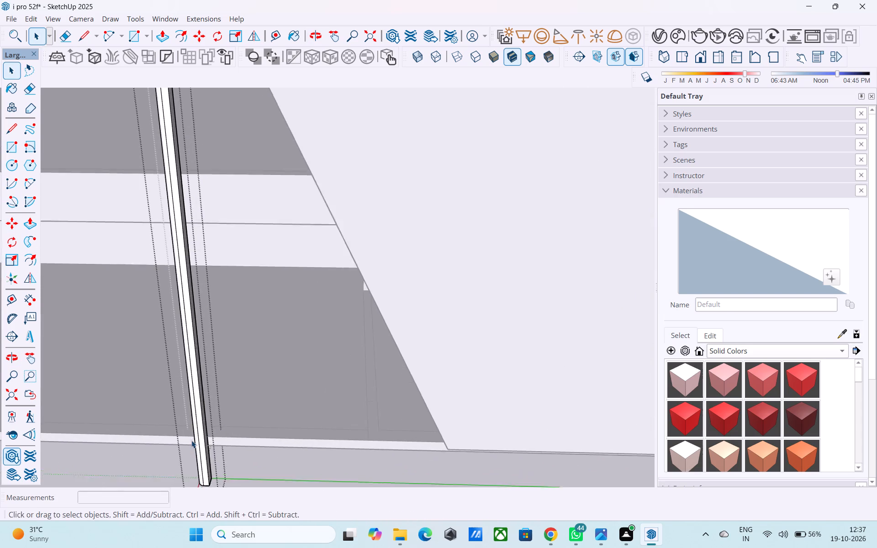
scroll(191, 440, up, 5)
shift+middle_drag(208, 469, 231, 391)
shift+scroll(234, 407, up, 4)
scroll(234, 413, down, 15)
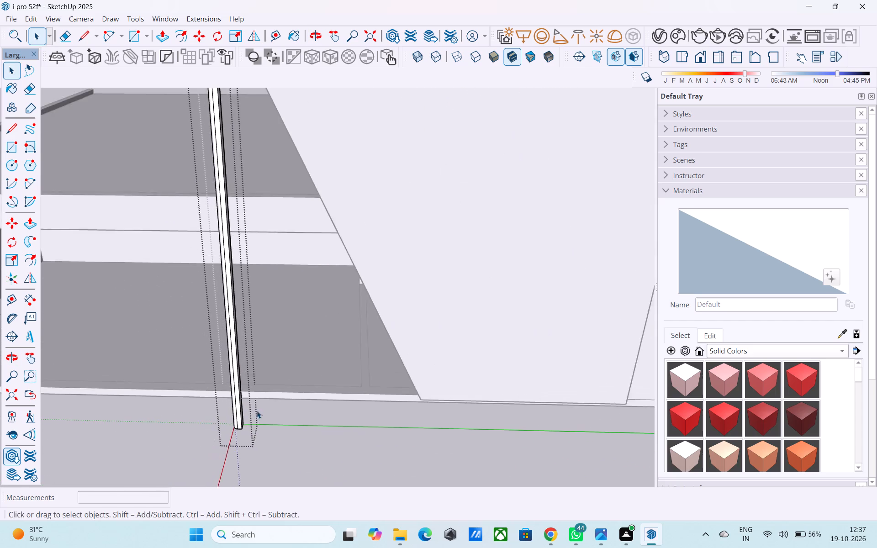
scroll(257, 411, down, 8)
middle_drag(268, 423, 439, 449)
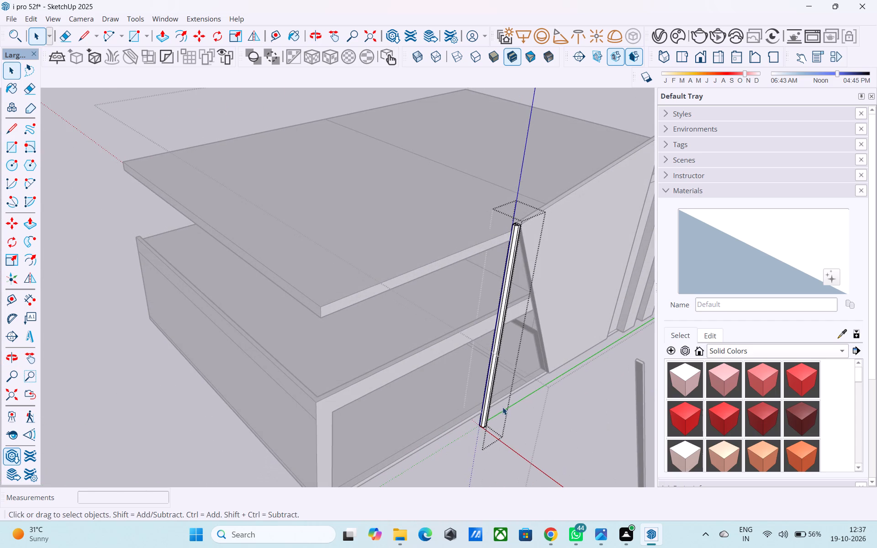
scroll(504, 410, up, 1)
shift+middle_drag(510, 366, 430, 426)
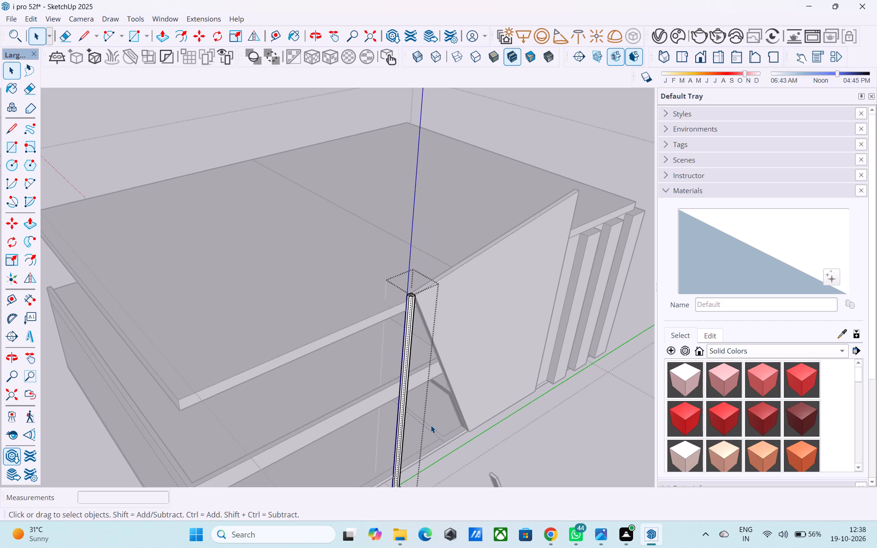
scroll(431, 425, down, 4)
middle_drag(431, 424, 390, 437)
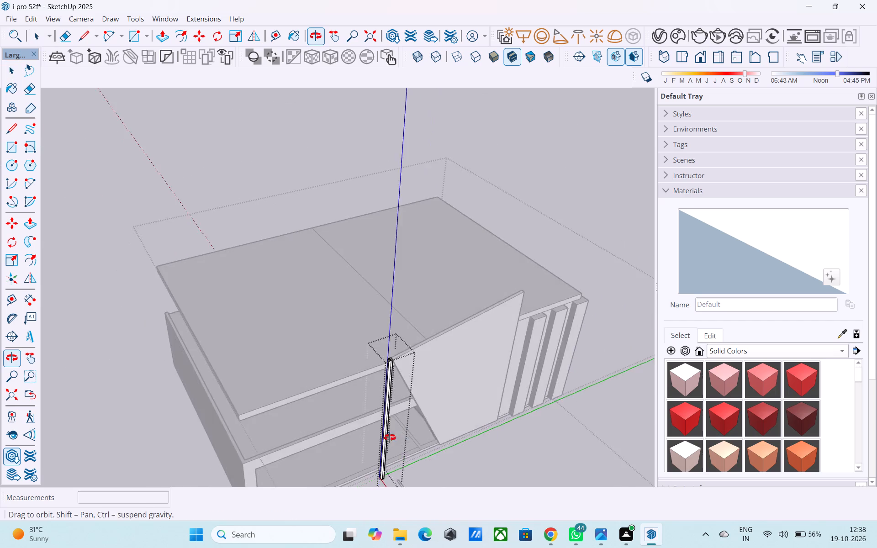
middle_drag(390, 437, 357, 382)
scroll(338, 435, down, 1)
middle_drag(412, 370, 612, 331)
scroll(537, 418, up, 7)
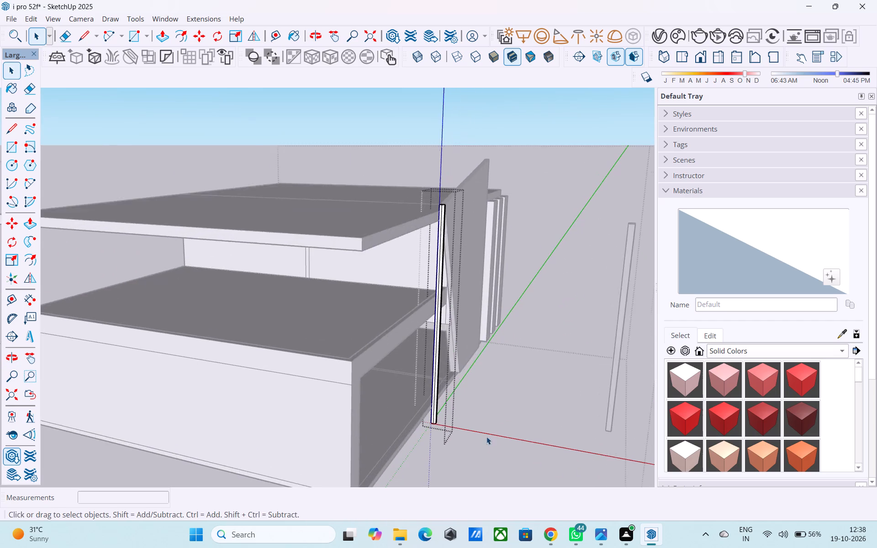
scroll(486, 437, up, 9)
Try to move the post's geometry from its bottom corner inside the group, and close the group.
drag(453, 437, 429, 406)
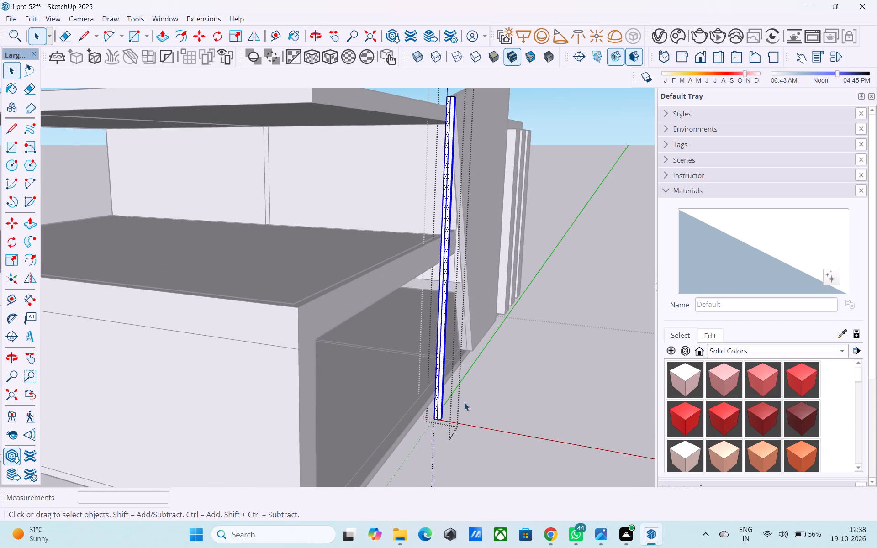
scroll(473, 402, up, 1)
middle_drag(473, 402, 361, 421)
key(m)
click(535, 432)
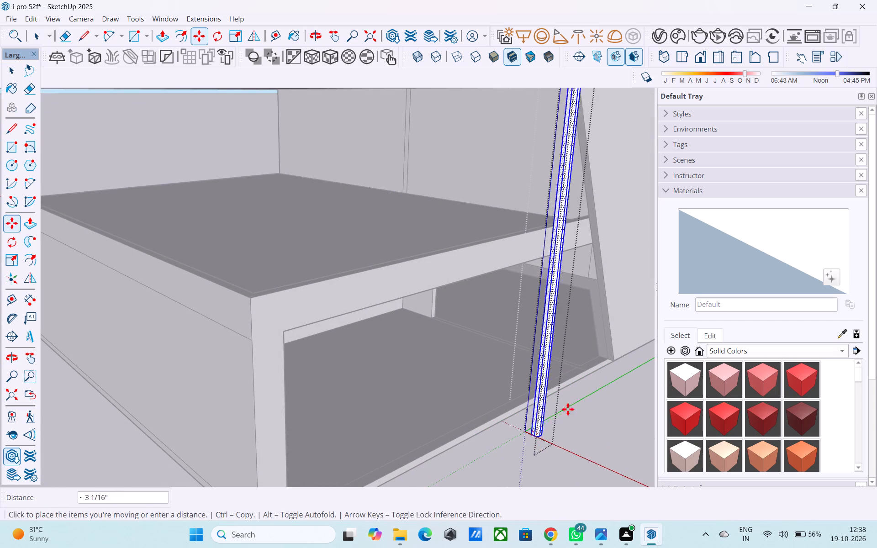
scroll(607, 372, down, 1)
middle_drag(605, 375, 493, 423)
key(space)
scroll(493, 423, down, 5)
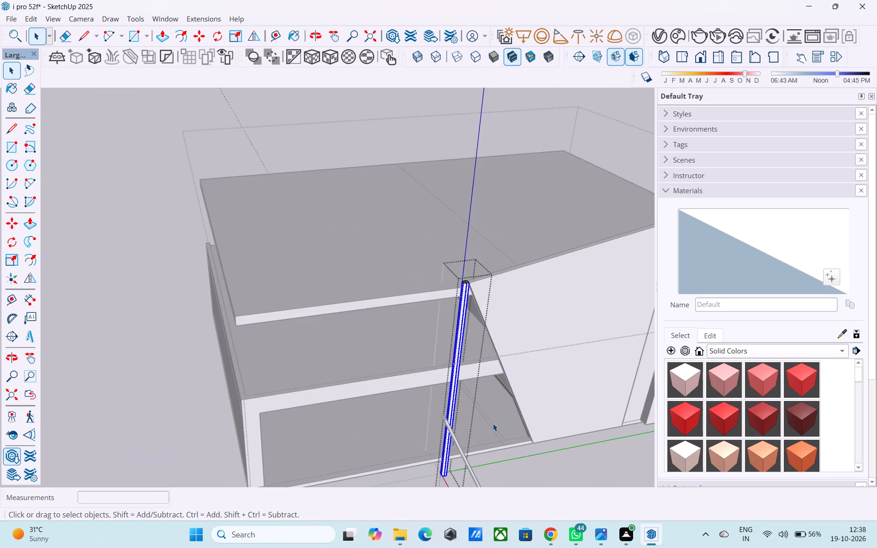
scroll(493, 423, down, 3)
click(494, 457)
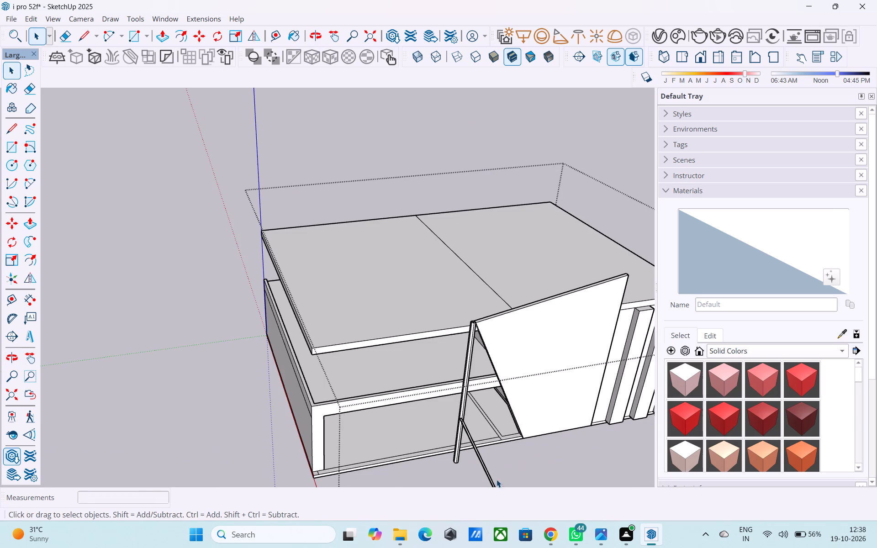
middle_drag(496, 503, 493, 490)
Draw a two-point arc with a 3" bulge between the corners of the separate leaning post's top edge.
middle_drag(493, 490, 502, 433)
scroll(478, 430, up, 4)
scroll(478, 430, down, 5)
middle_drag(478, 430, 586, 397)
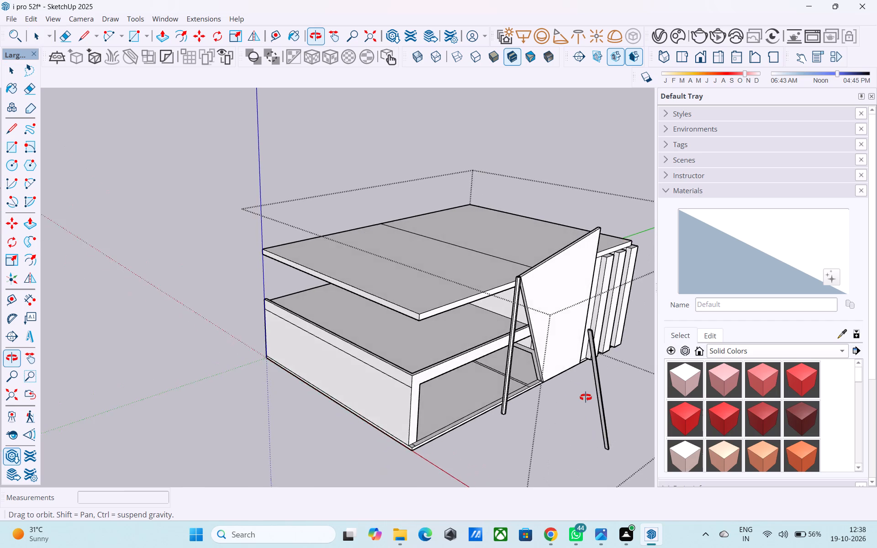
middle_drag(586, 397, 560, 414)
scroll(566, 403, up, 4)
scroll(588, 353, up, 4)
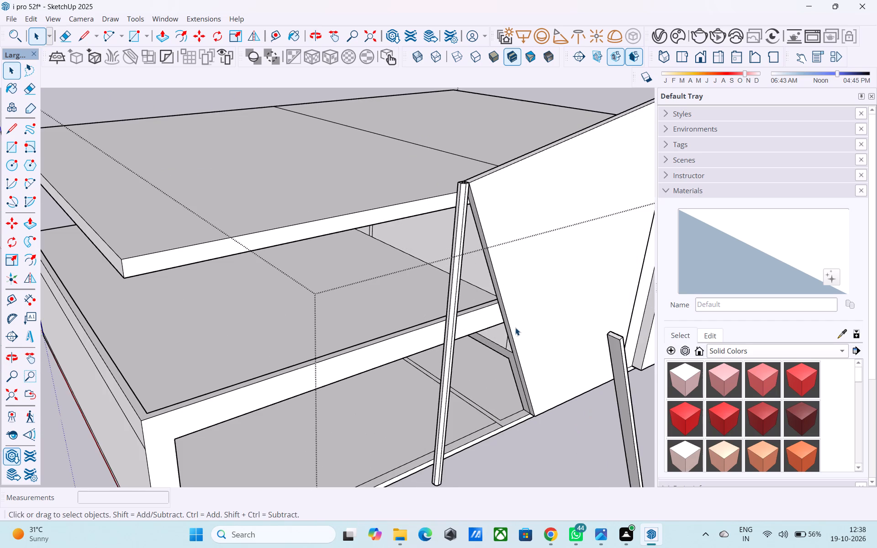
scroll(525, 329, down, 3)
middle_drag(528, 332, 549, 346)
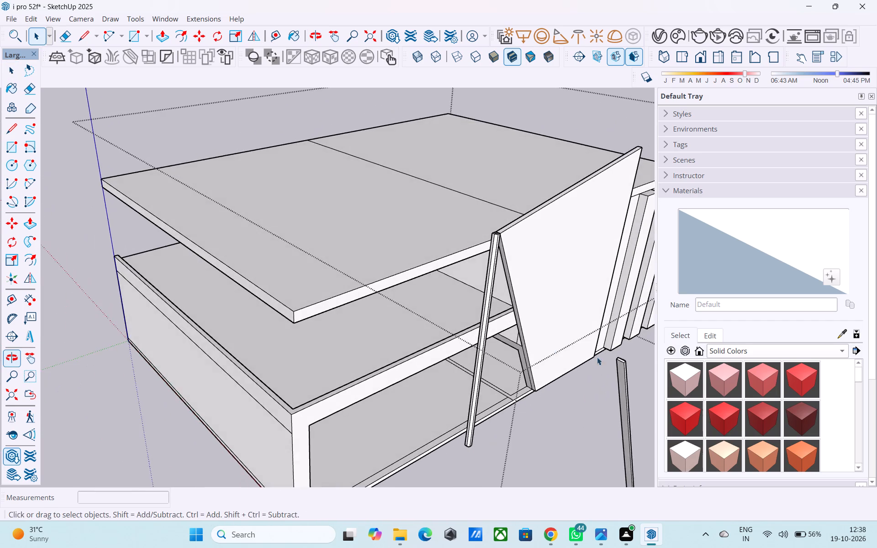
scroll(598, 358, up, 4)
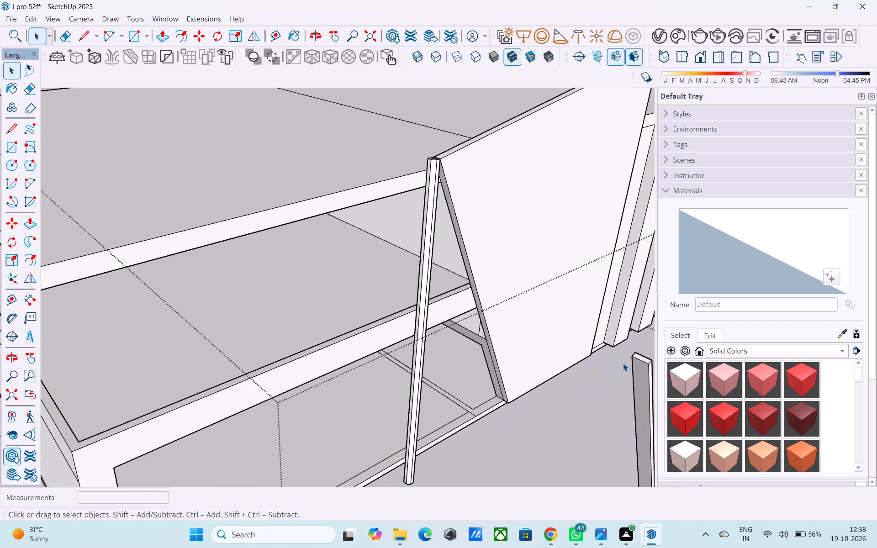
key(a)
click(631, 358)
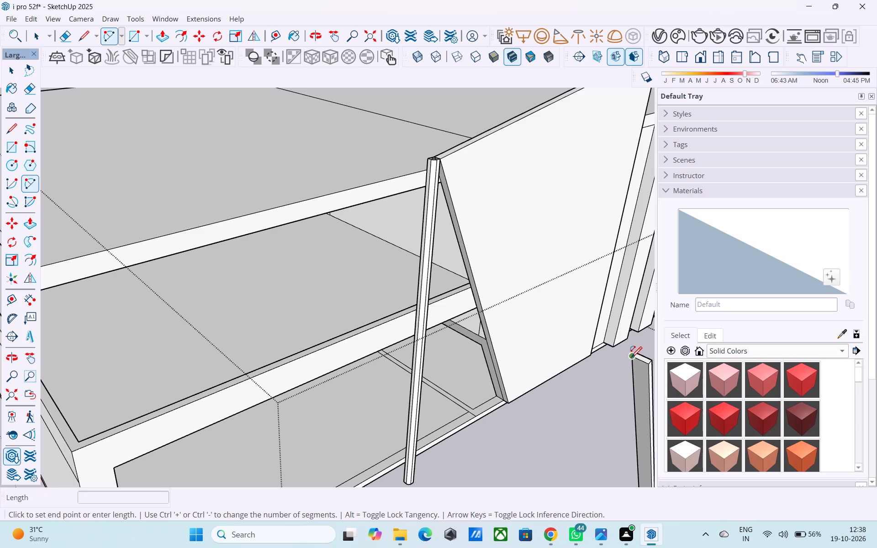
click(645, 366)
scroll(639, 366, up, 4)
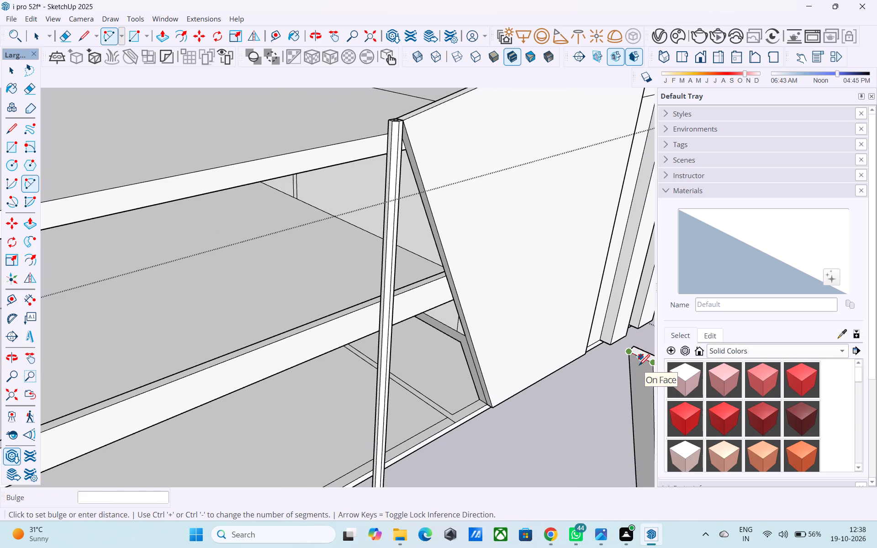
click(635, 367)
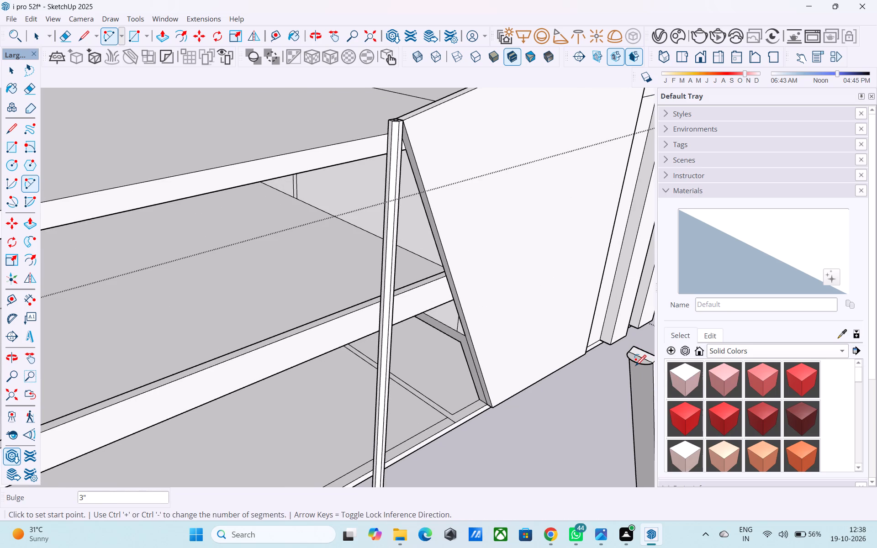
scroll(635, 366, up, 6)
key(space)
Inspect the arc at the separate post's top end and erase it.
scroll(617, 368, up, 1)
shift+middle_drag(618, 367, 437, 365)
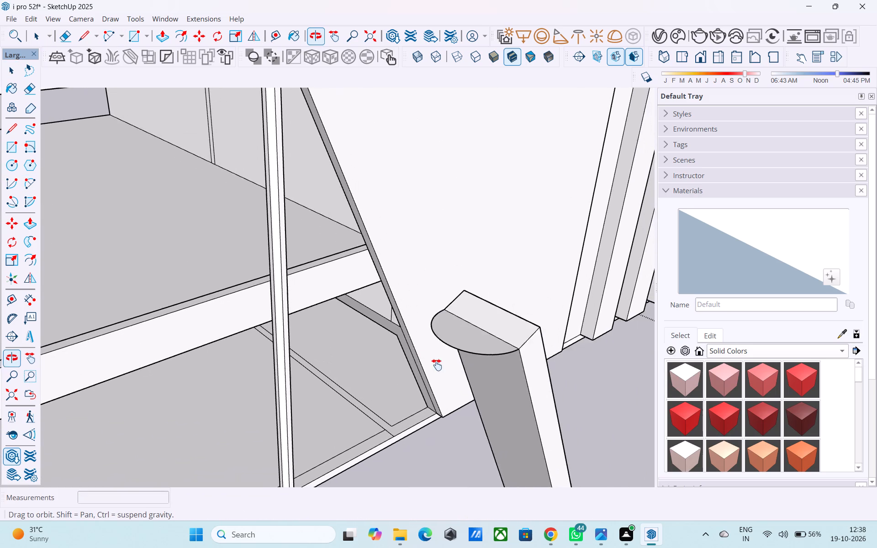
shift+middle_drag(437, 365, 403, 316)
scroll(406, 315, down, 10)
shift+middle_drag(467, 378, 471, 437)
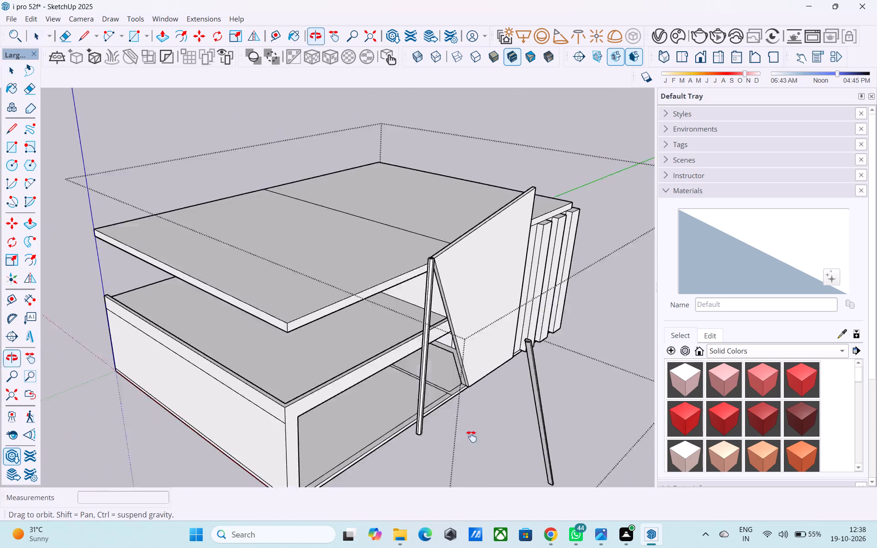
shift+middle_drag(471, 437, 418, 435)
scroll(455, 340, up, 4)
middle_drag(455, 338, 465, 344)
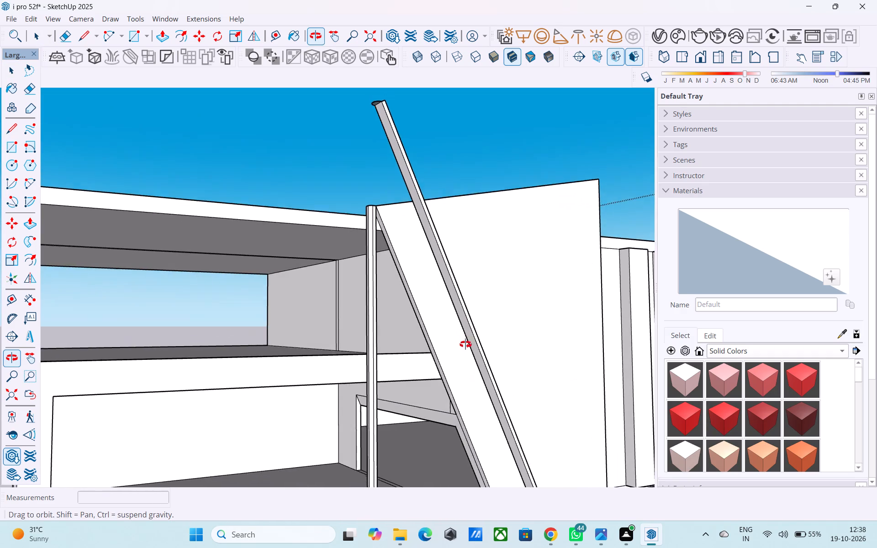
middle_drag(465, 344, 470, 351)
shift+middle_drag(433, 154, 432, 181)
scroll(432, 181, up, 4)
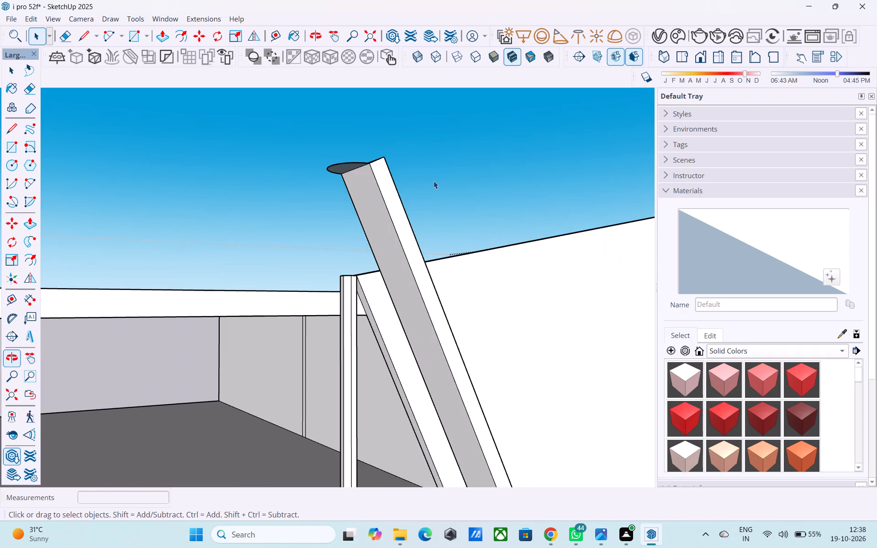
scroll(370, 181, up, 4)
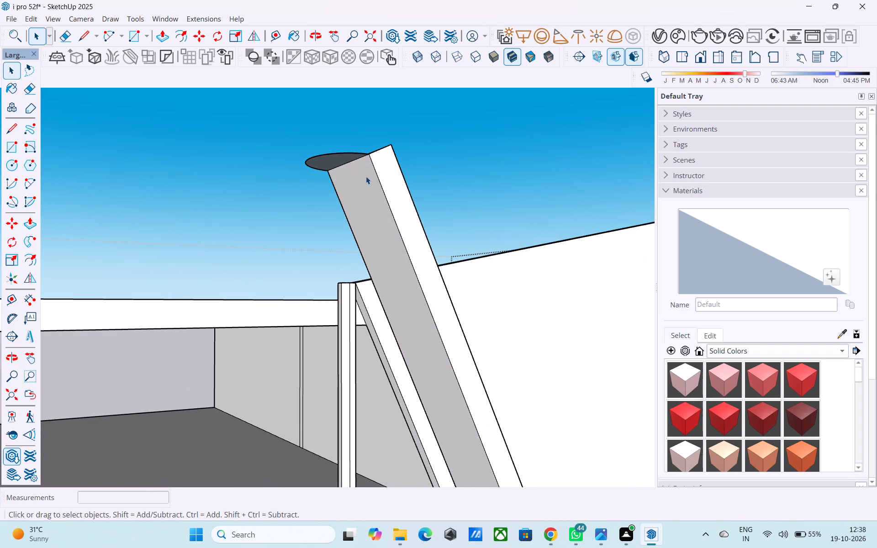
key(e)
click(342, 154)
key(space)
Draw lines extending the separate post's top face outward from its two edge corners, closing the extension with a line about 5" long.
key(l)
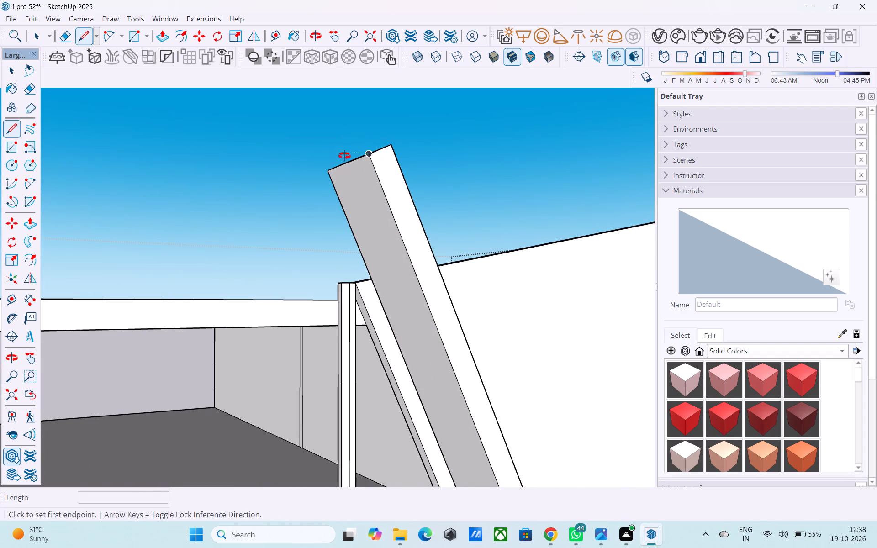
middle_drag(344, 156, 349, 159)
scroll(349, 159, down, 2)
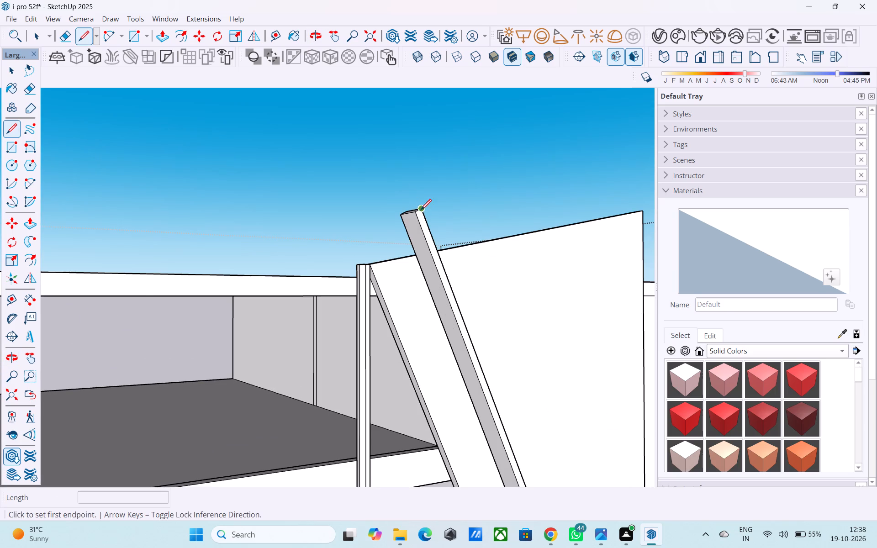
scroll(421, 211, up, 11)
click(406, 210)
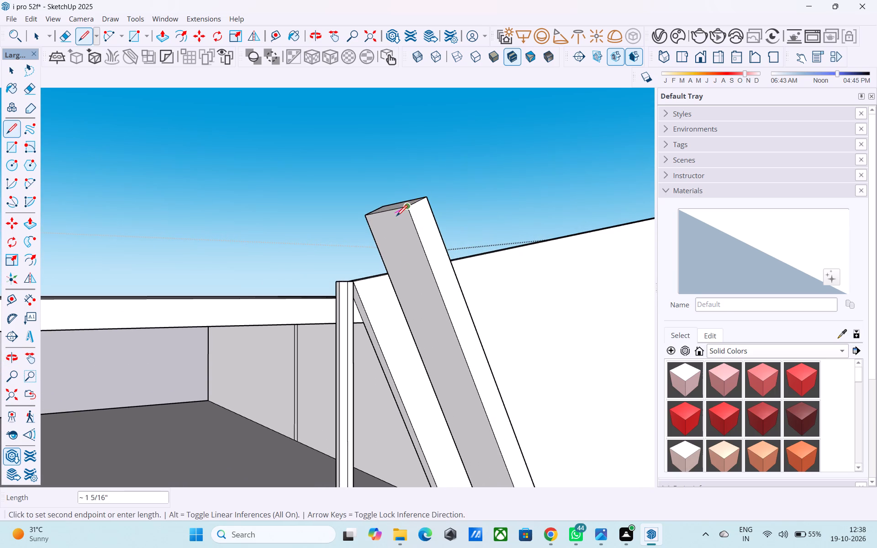
click(389, 223)
key(space)
key(l)
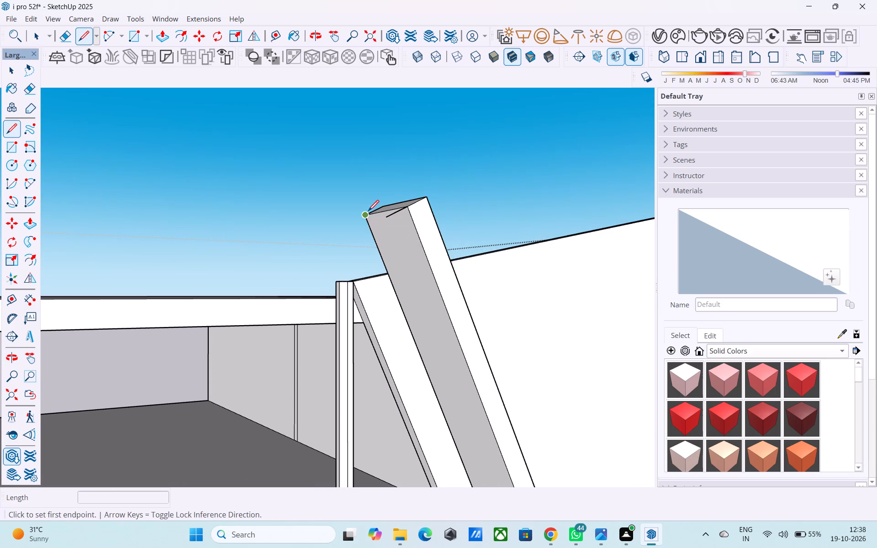
click(368, 211)
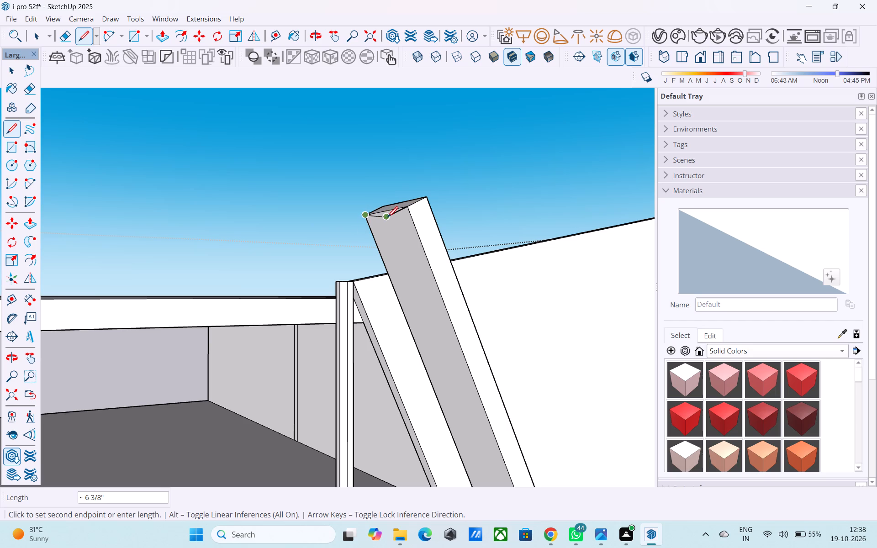
click(350, 227)
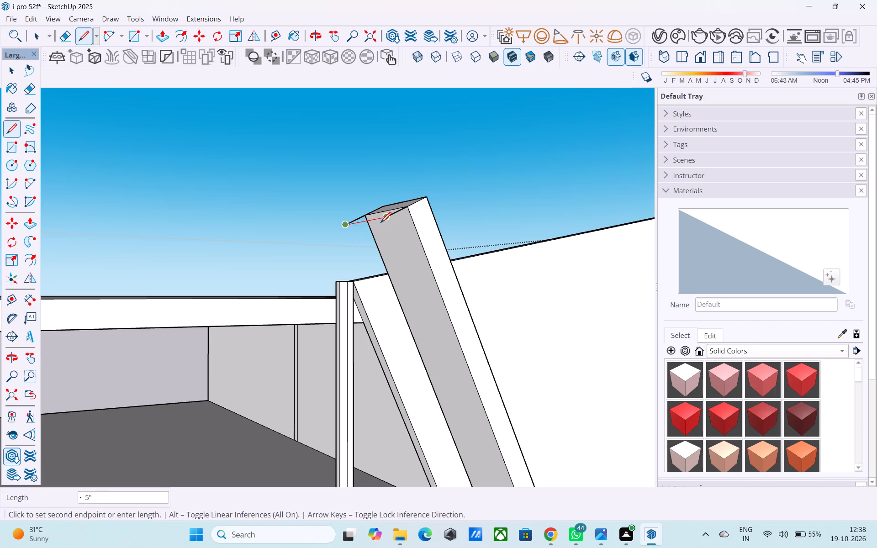
click(381, 222)
scroll(384, 218, down, 1)
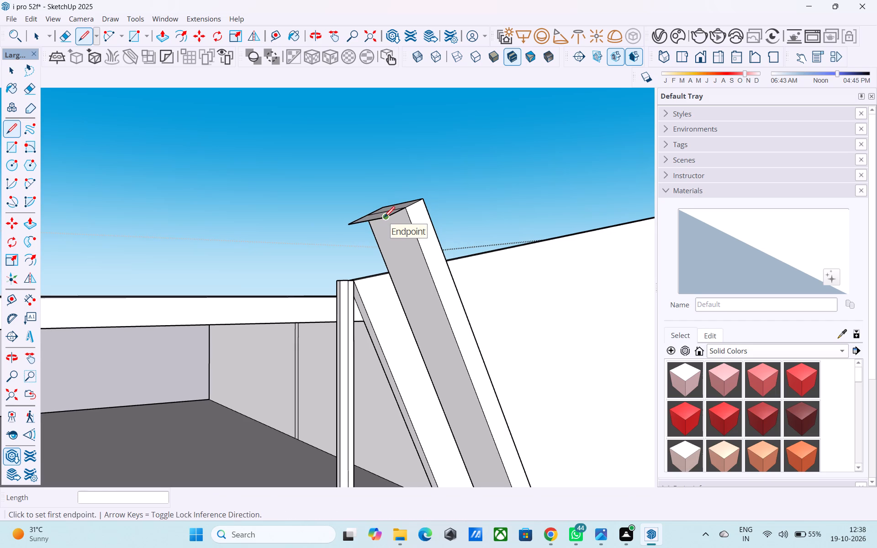
scroll(384, 218, down, 2)
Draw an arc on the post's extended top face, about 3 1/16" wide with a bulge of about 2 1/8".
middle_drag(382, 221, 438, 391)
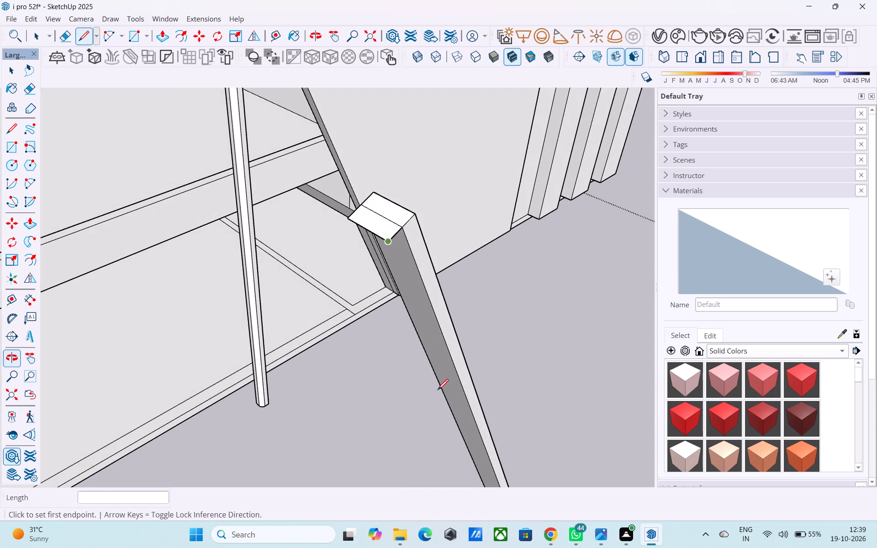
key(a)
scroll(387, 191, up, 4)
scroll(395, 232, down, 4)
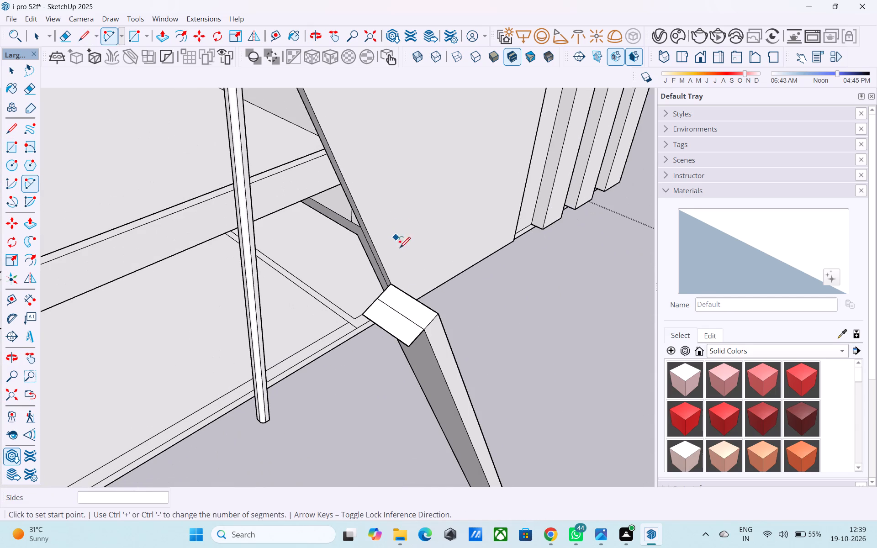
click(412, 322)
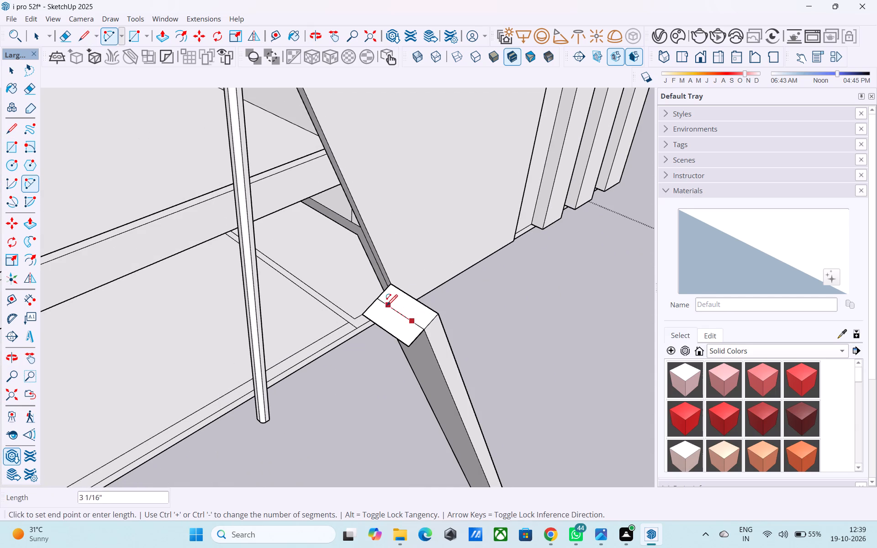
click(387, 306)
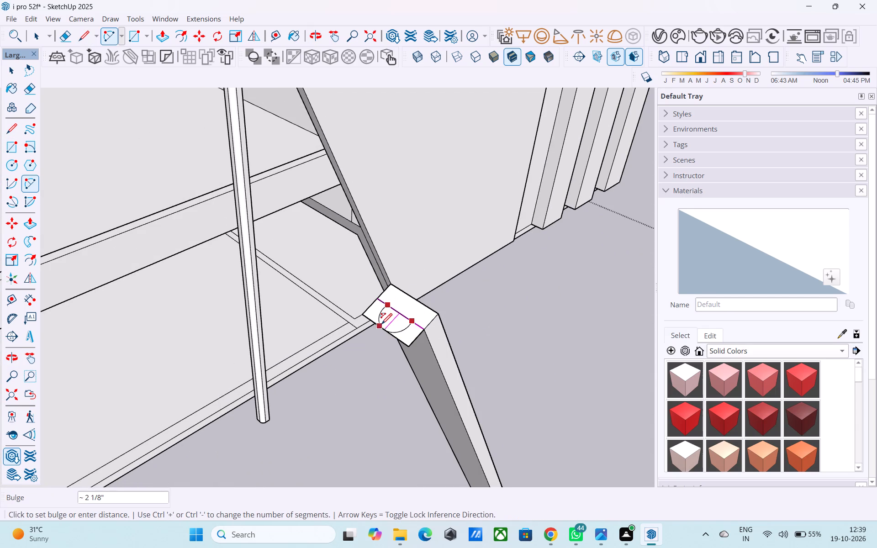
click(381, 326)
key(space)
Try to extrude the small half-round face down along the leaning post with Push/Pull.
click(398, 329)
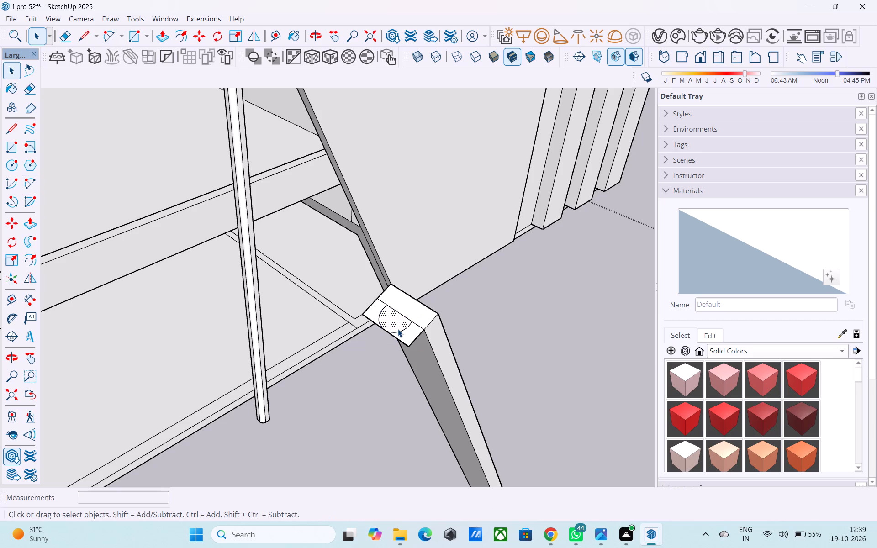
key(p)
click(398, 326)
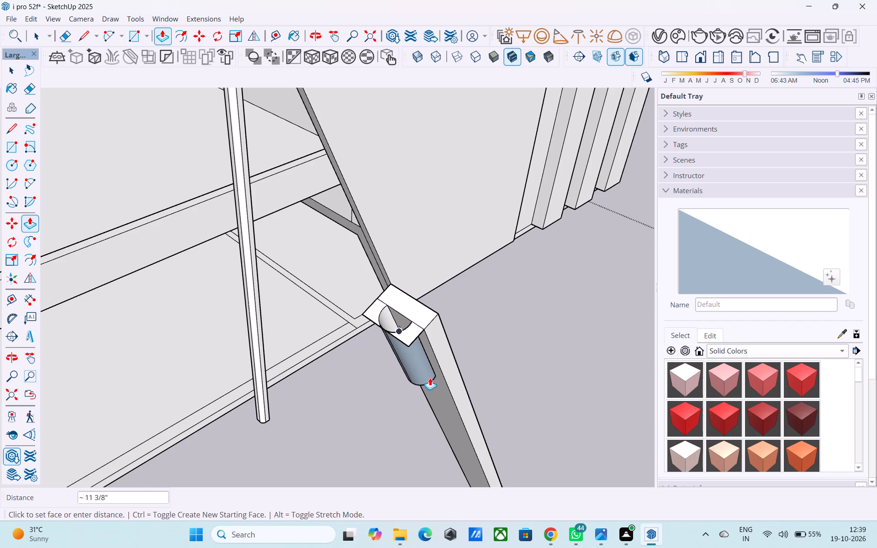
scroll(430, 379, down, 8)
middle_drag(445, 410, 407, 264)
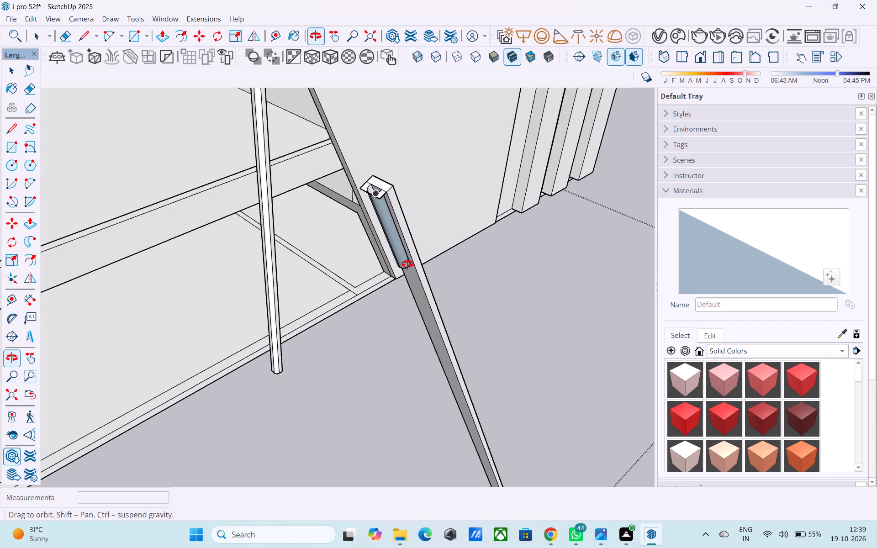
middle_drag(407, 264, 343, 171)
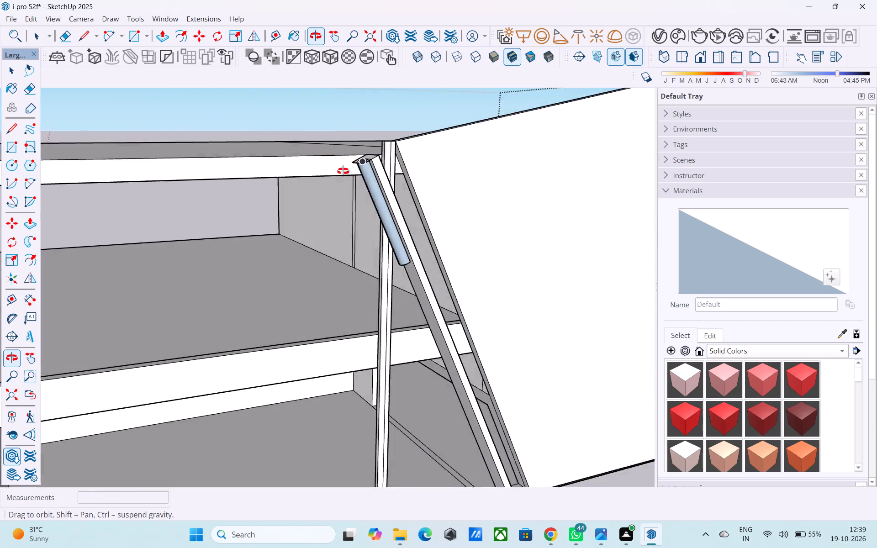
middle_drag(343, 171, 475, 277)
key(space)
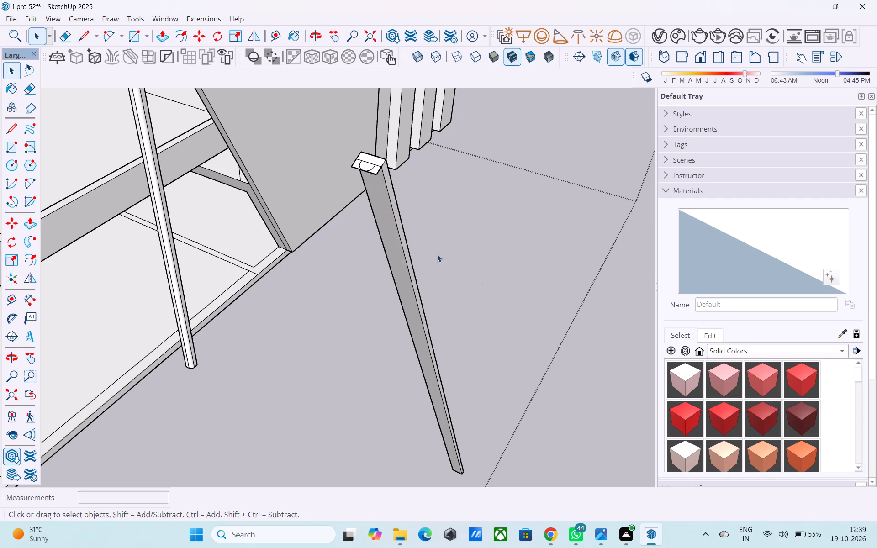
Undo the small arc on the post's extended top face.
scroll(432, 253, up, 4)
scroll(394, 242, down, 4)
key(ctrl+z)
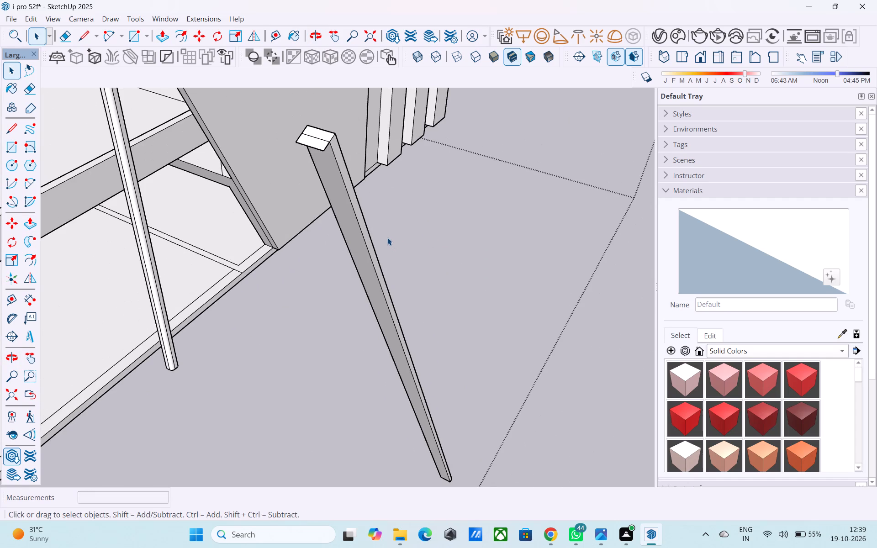
Draw an arc across the full dividing line on the post's top, bulging about 2 1/8" into the extension.
shift+middle_drag(387, 237, 435, 303)
key(a)
scroll(380, 229, up, 9)
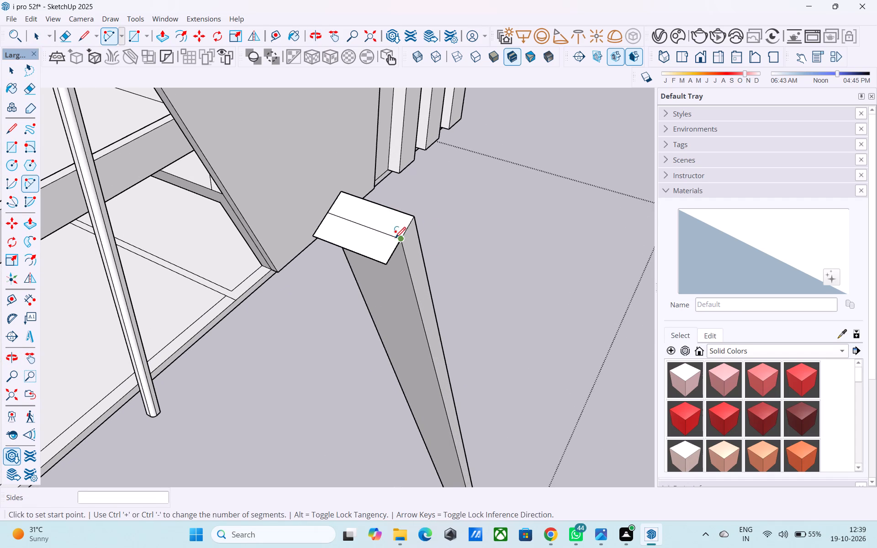
click(395, 239)
click(326, 214)
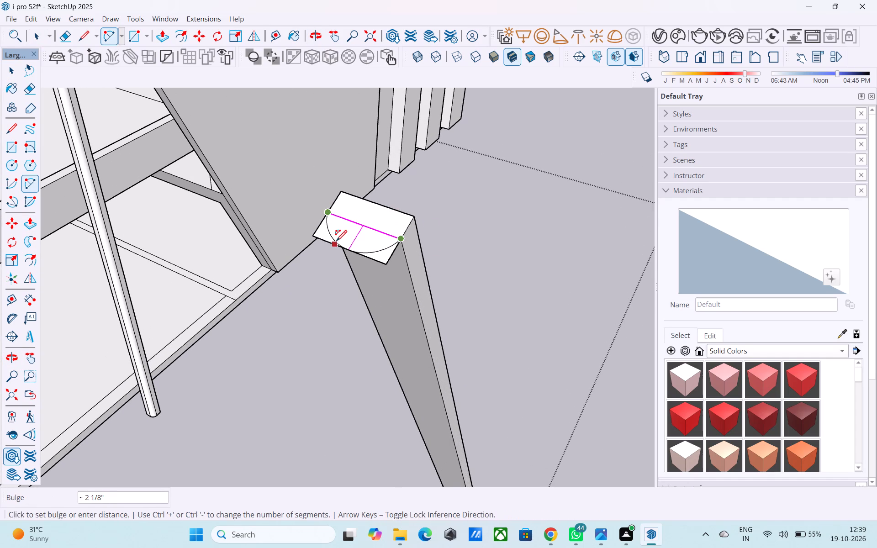
click(338, 245)
key(space)
Draw a 2" arc along the short side edge of the post's original top face, bulging outward about 7/16".
click(353, 237)
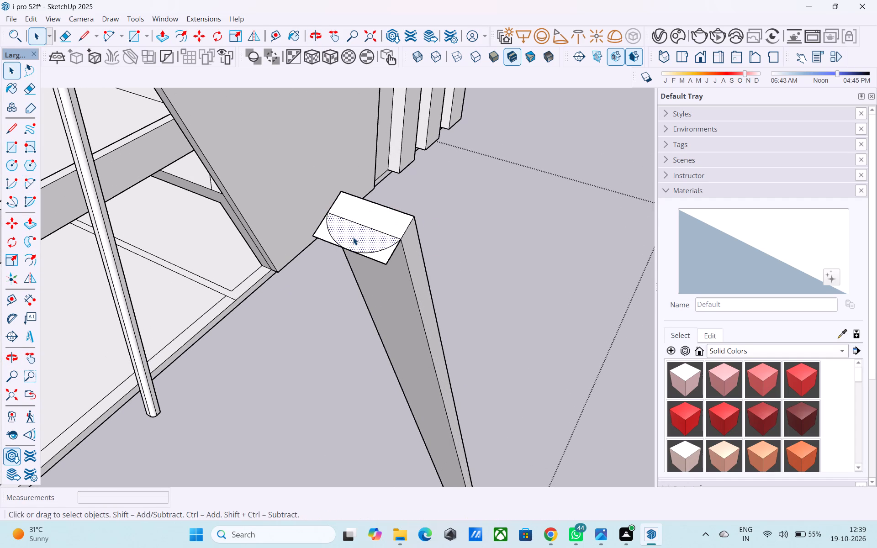
scroll(353, 238, down, 20)
scroll(353, 238, down, 2)
middle_drag(352, 242, 341, 259)
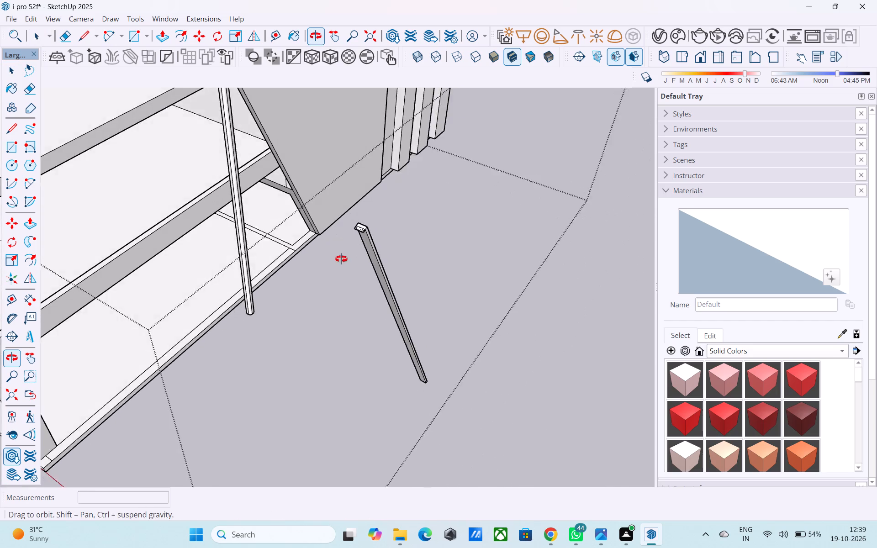
middle_drag(341, 259, 328, 273)
scroll(351, 248, up, 3)
scroll(422, 150, up, 4)
scroll(402, 165, down, 2)
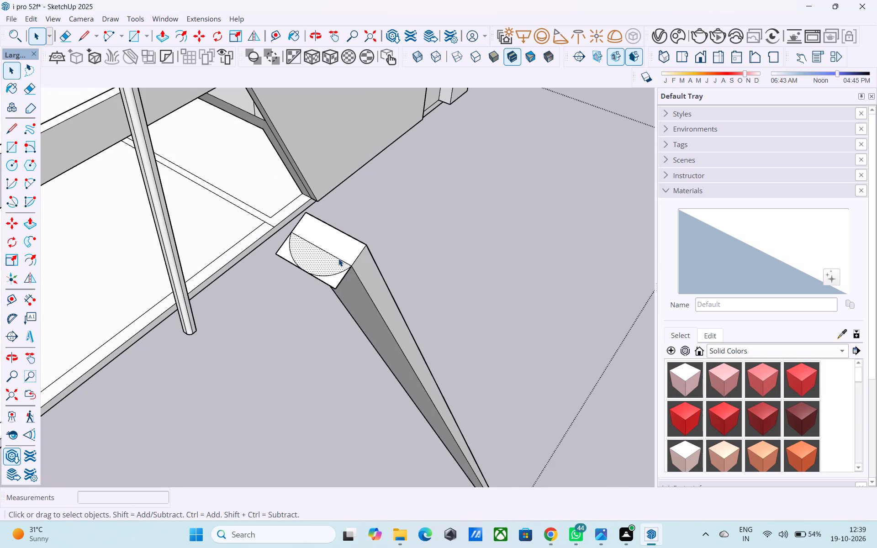
scroll(338, 258, up, 11)
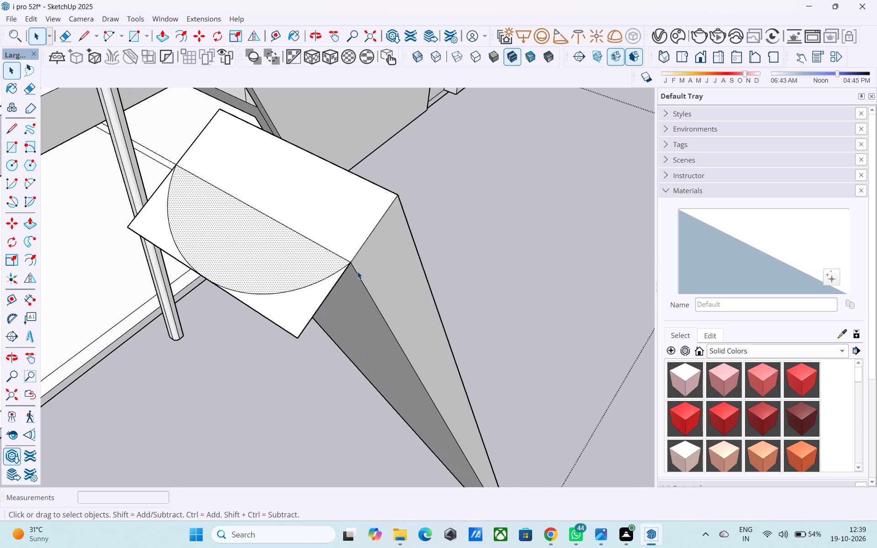
key(a)
click(354, 266)
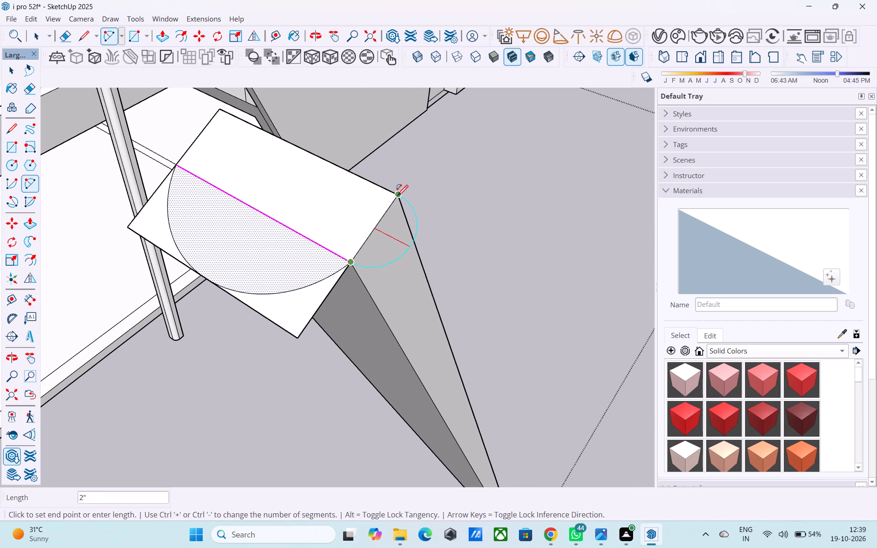
click(397, 197)
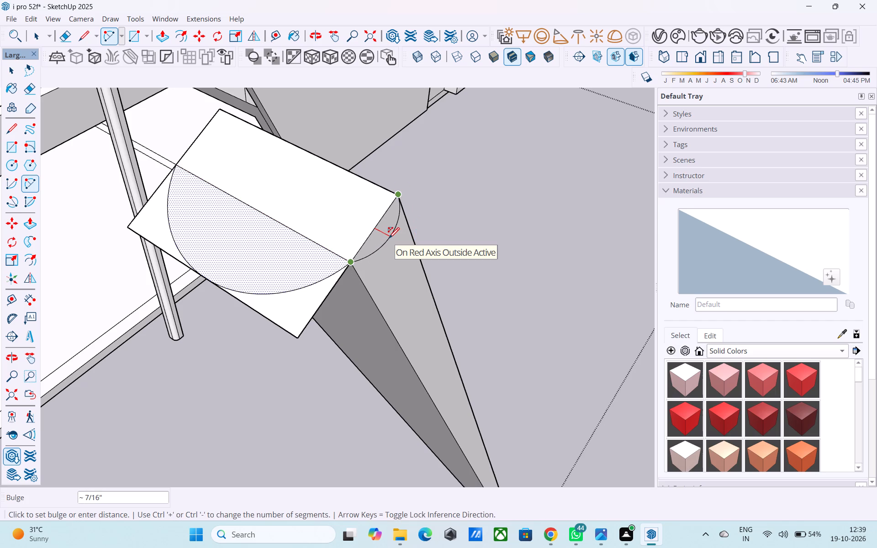
click(389, 239)
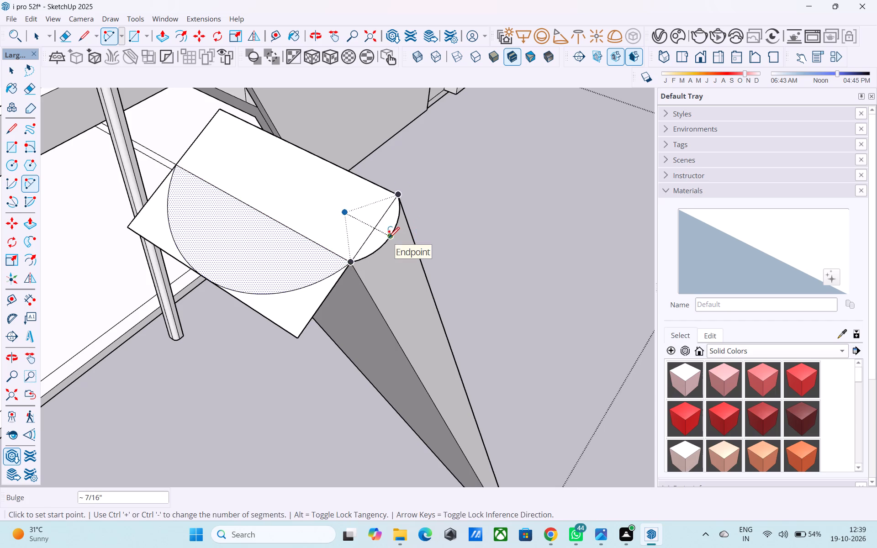
key(space)
Push/Pull the small side arc face about 25' 1 1/2" down the leaning post to its bottom end.
middle_drag(324, 179, 236, 95)
shift+middle_drag(295, 191, 203, 169)
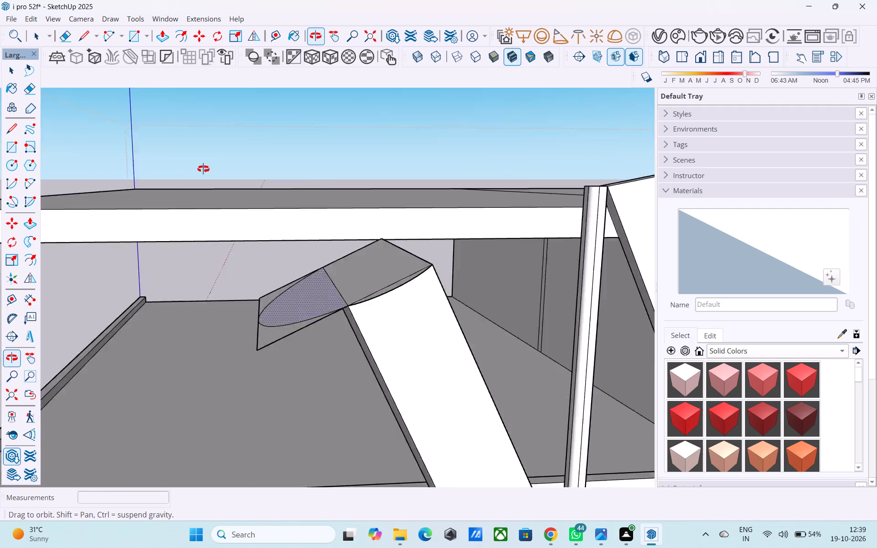
shift+middle_drag(203, 169, 99, 130)
middle_drag(336, 258, 331, 230)
scroll(327, 240, up, 3)
click(323, 248)
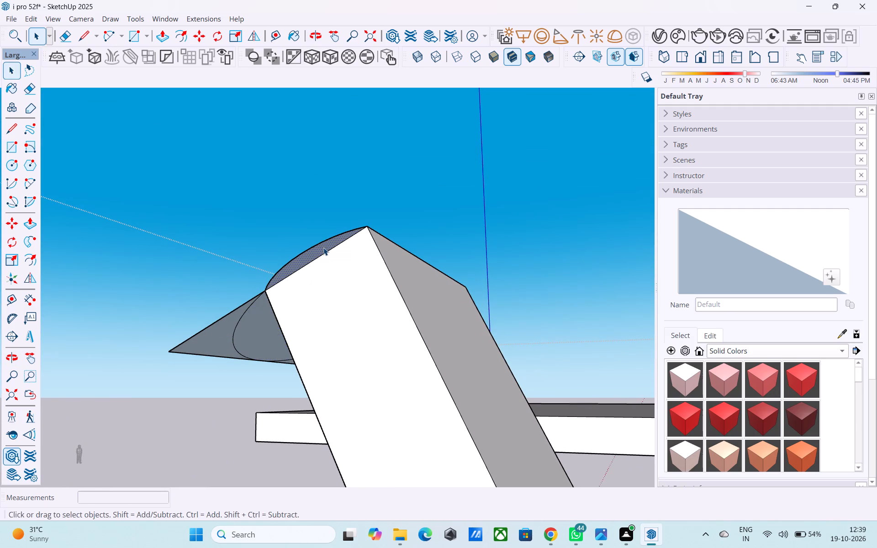
key(p)
click(323, 248)
scroll(336, 265, down, 16)
middle_drag(428, 411, 397, 222)
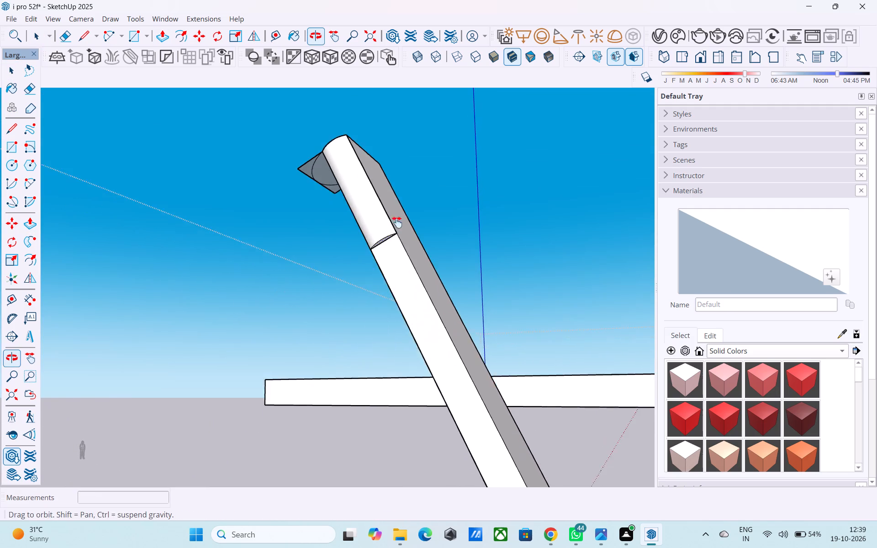
middle_drag(397, 222, 396, 216)
scroll(395, 205, down, 10)
middle_drag(395, 205, 399, 211)
shift+middle_drag(460, 398, 424, 192)
scroll(424, 207, down, 8)
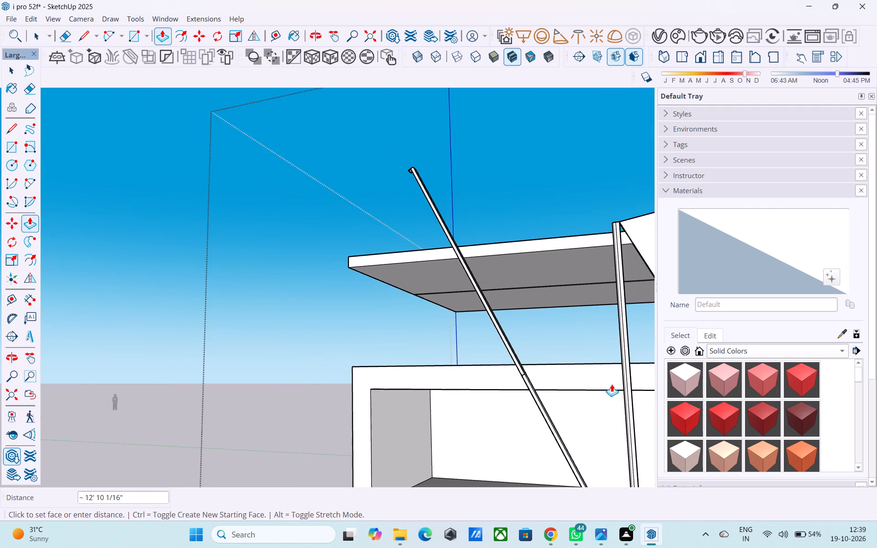
middle_drag(626, 399, 508, 214)
scroll(489, 317, up, 4)
scroll(427, 327, up, 5)
scroll(338, 305, down, 4)
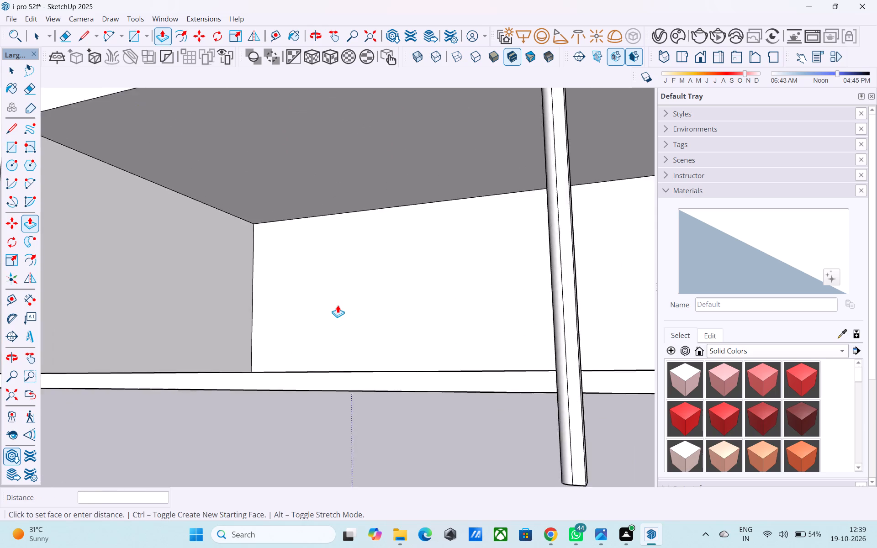
scroll(338, 305, down, 4)
scroll(297, 296, up, 4)
scroll(292, 296, down, 2)
shift+middle_drag(299, 297, 395, 307)
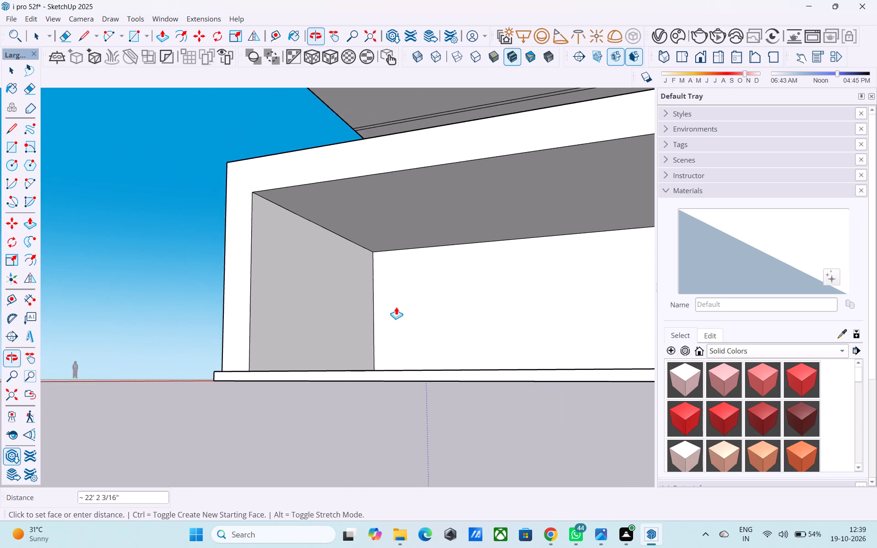
shift+middle_drag(388, 308, 293, 306)
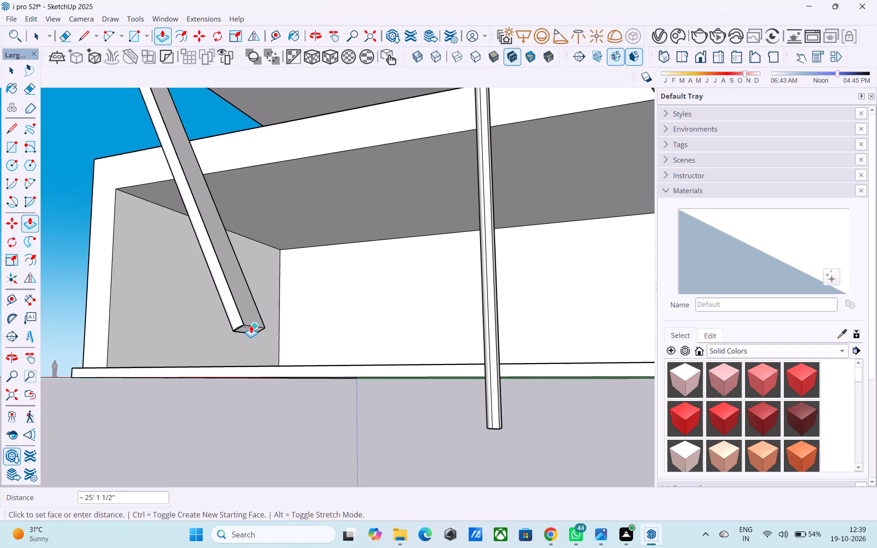
click(251, 325)
scroll(276, 347, down, 10)
shift+middle_drag(254, 243, 359, 321)
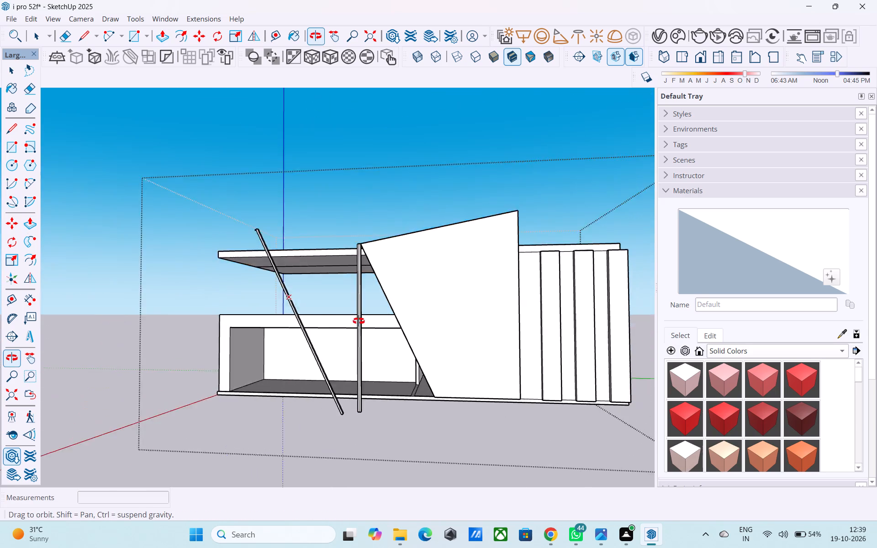
shift+middle_drag(359, 321, 454, 361)
scroll(405, 305, up, 4)
scroll(281, 227, up, 8)
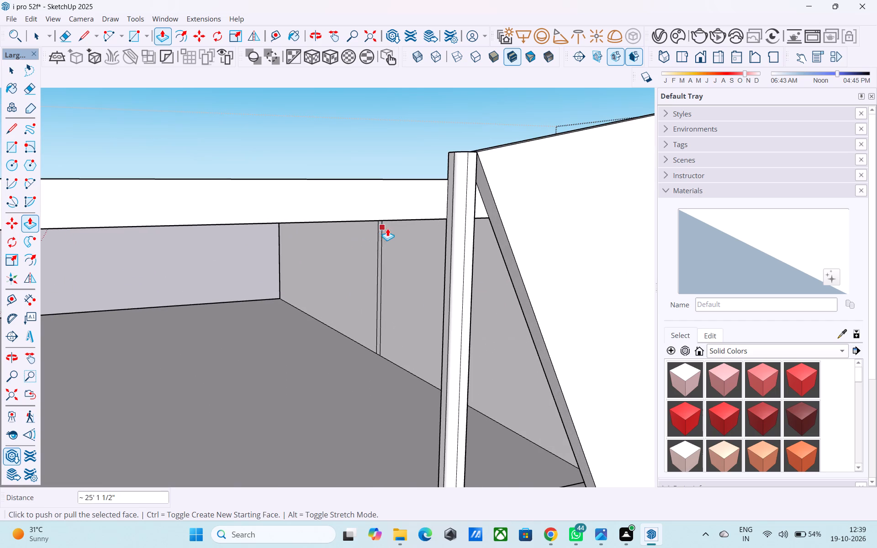
key(space)
Erase the straight outer edges of the top extension beyond the large arc, leaving the half-round outline.
scroll(388, 231, down, 3)
shift+middle_drag(426, 262, 419, 295)
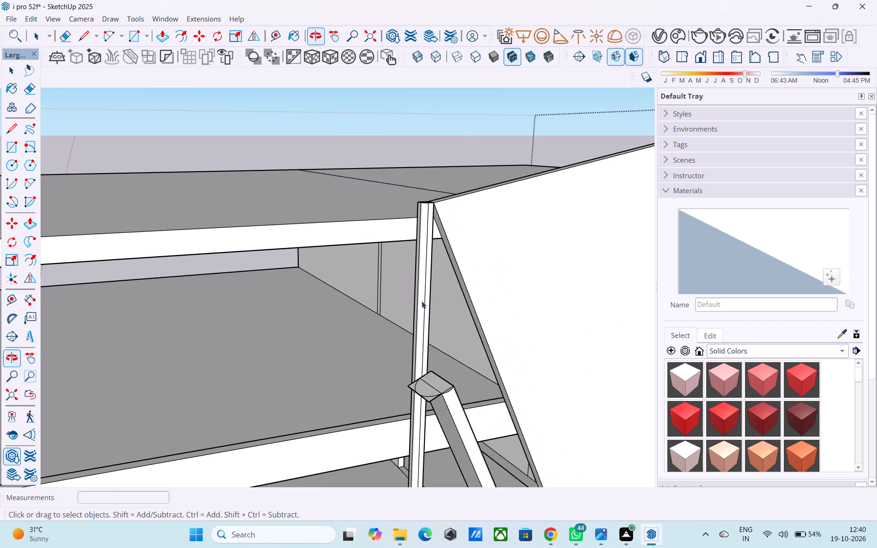
scroll(447, 398, up, 1)
middle_drag(428, 396, 416, 396)
key(e)
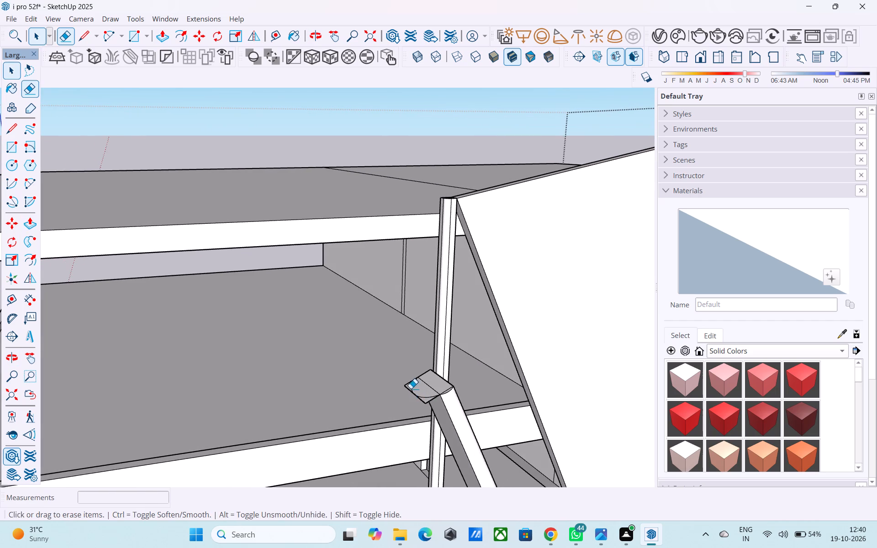
scroll(411, 388, up, 6)
drag(406, 385, 396, 374)
click(402, 385)
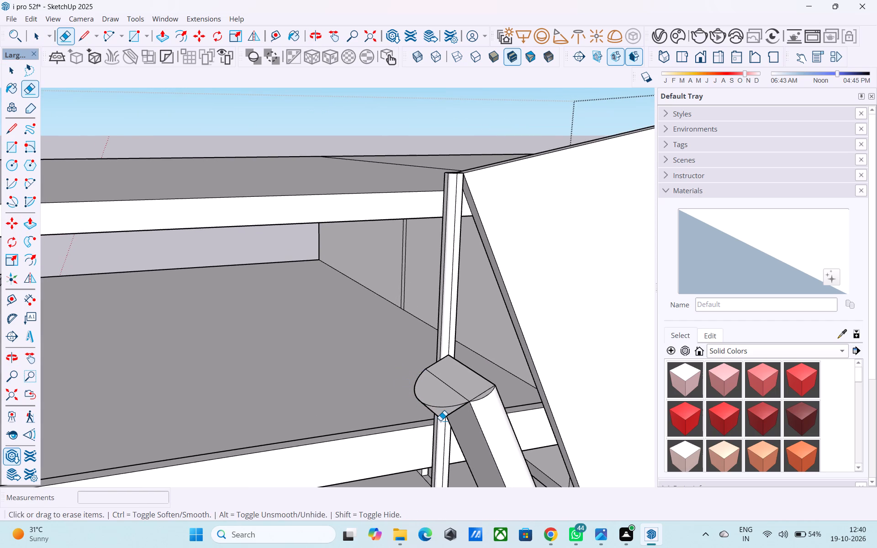
click(441, 419)
Push/Pull the large half-round face about 25' 1 1/2" down the leaning post to its bottom end.
middle_drag(446, 408, 465, 165)
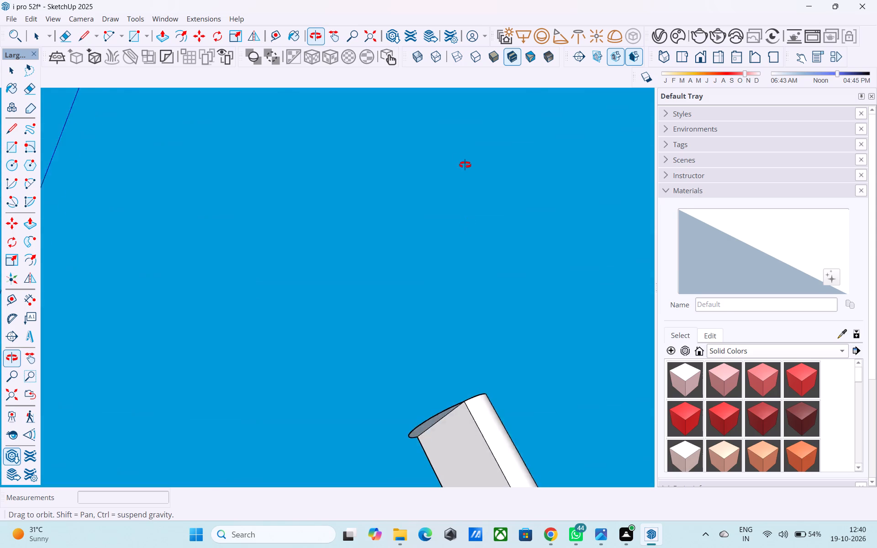
middle_drag(465, 165, 463, 156)
middle_drag(438, 416, 512, 294)
key(space)
click(405, 447)
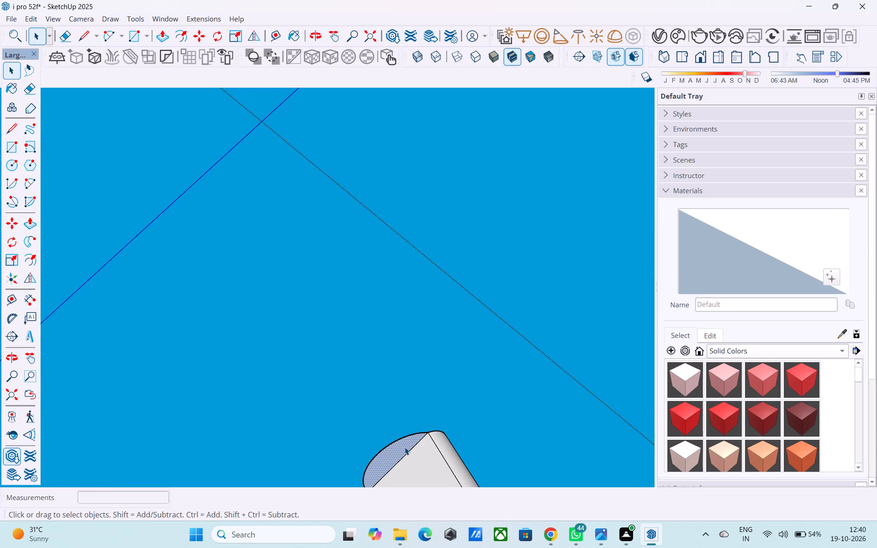
key(p)
click(405, 447)
scroll(420, 450, down, 5)
middle_drag(423, 451, 398, 144)
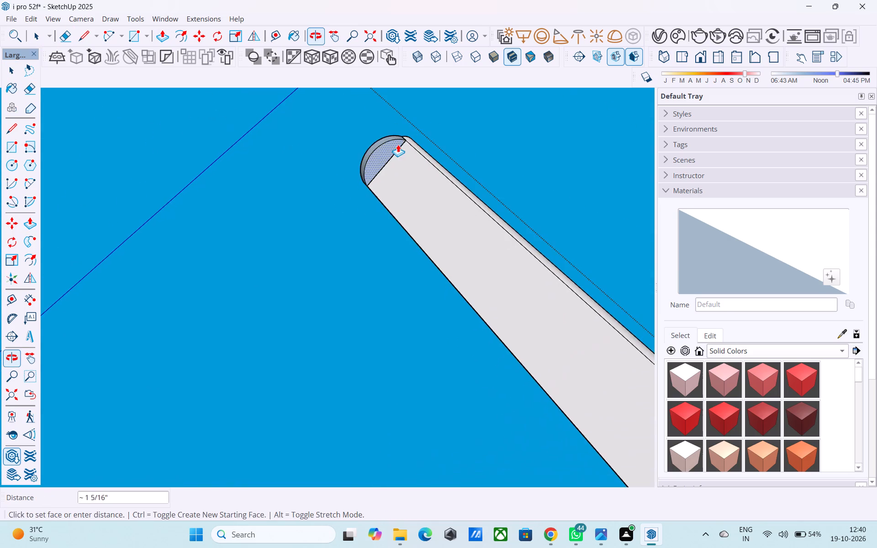
middle_drag(398, 144, 399, 145)
scroll(392, 144, down, 8)
shift+middle_drag(433, 255, 175, 194)
scroll(174, 189, down, 13)
middle_drag(243, 303, 278, 166)
scroll(303, 314, up, 8)
scroll(352, 272, up, 7)
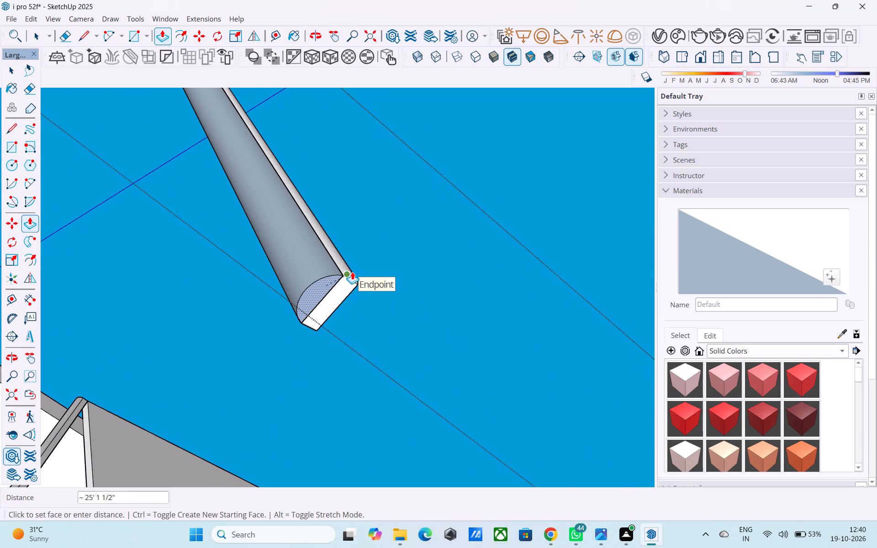
click(352, 272)
middle_drag(314, 191, 297, 387)
scroll(292, 306, up, 1)
scroll(322, 348, down, 6)
shift+middle_drag(362, 228, 374, 334)
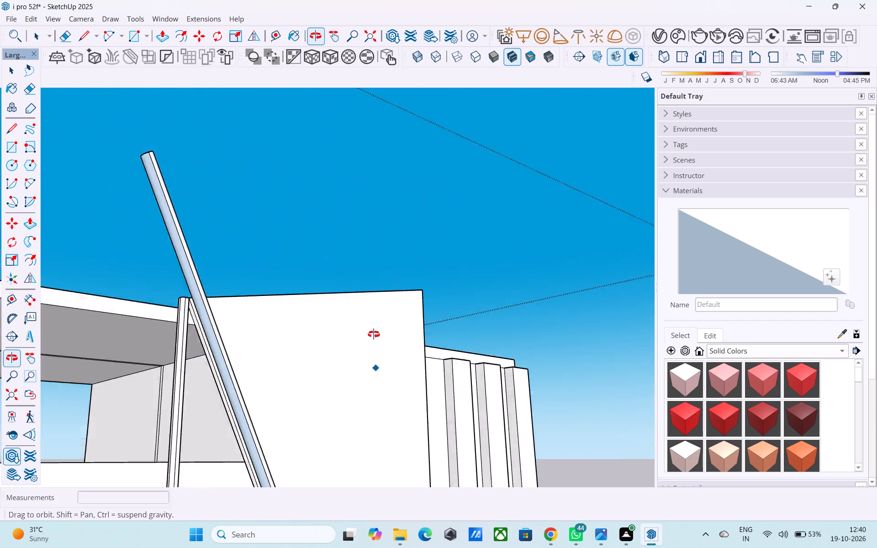
shift+middle_drag(374, 334, 376, 348)
scroll(343, 332, down, 4)
middle_drag(333, 345, 375, 375)
scroll(347, 381, up, 6)
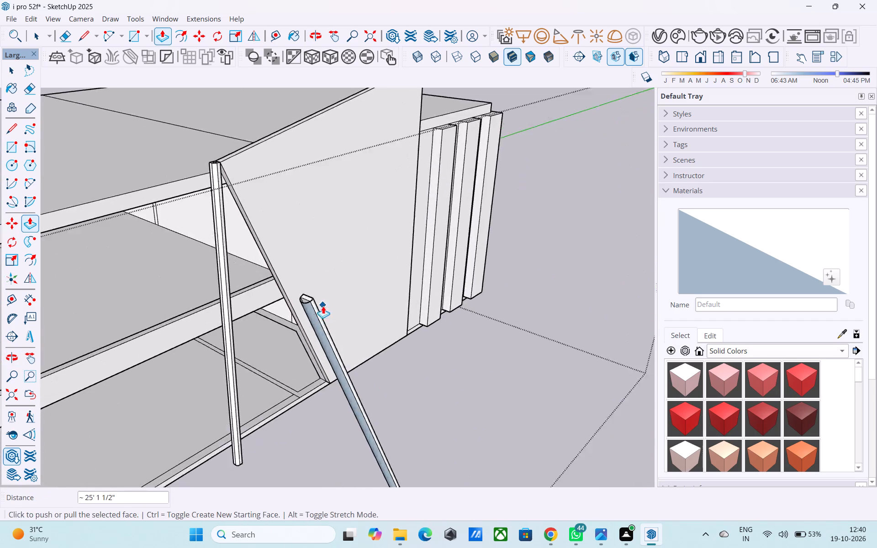
scroll(323, 306, up, 12)
key(space)
Draw a line of about 2 3/16" from the dividing line on the post's top to the large arc to cap the half-round.
scroll(263, 292, up, 1)
key(l)
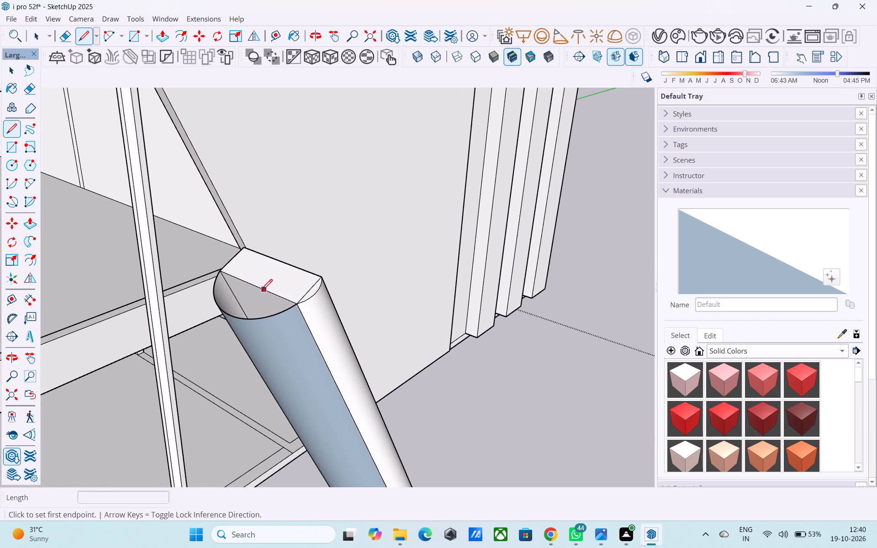
click(260, 291)
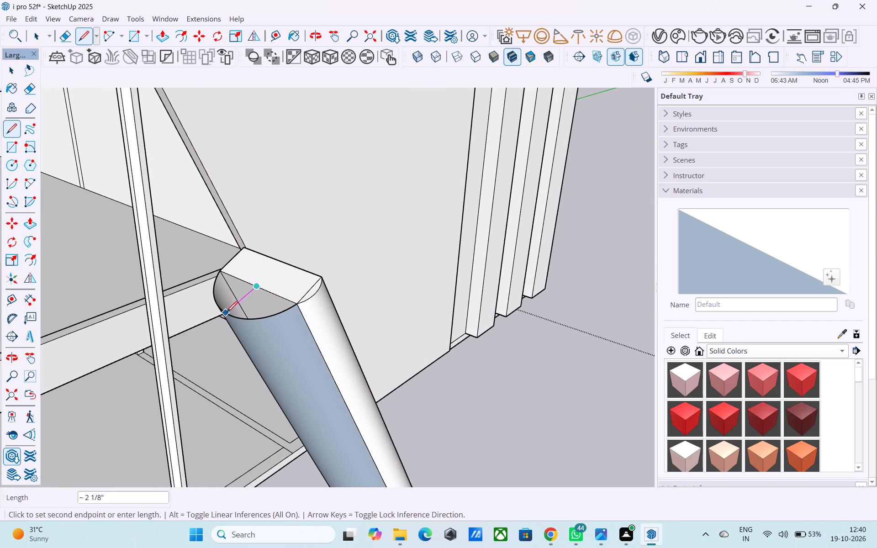
click(228, 317)
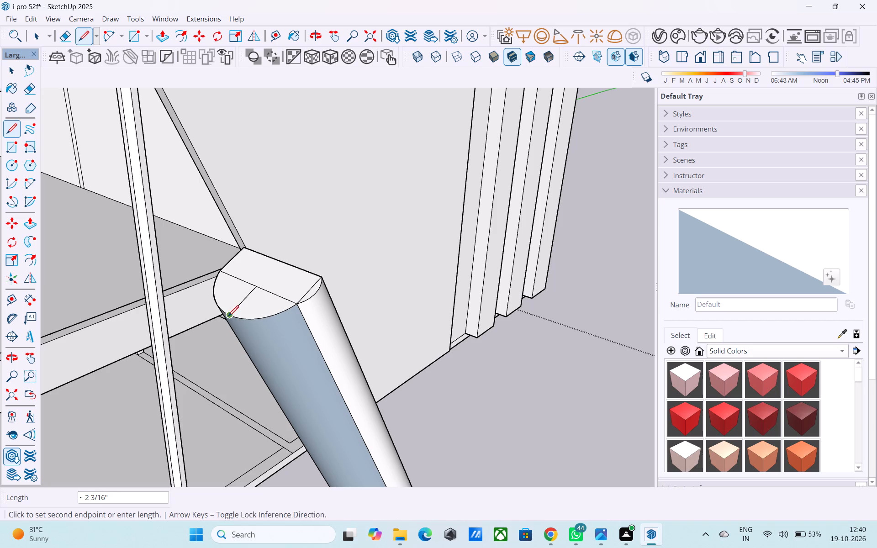
key(space)
Erase the short line across the half-round cap and the edge between the small side arc and the post's top.
scroll(233, 310, up, 3)
key(e)
drag(239, 309, 231, 309)
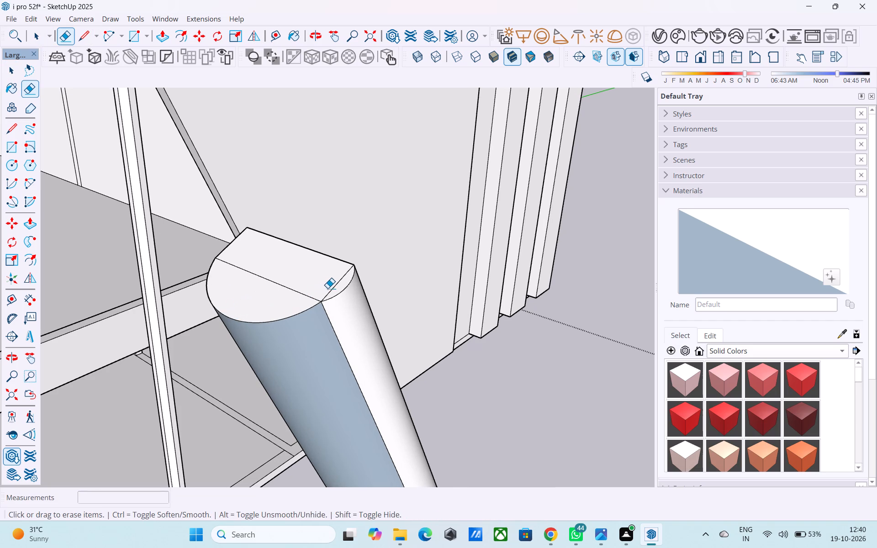
click(330, 290)
scroll(330, 285, down, 3)
Reverse the face orientation of the leaning post's large curved side.
key(space)
click(313, 331)
right_click(313, 330)
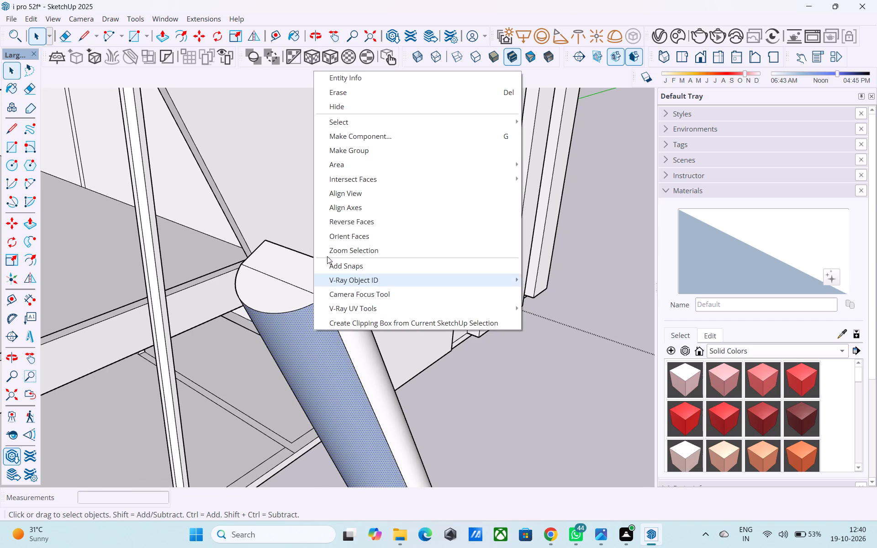
click(366, 225)
Delete the older post standing at the upper corner of the diagonal front panel.
scroll(367, 252, down, 1)
middle_drag(367, 252, 532, 201)
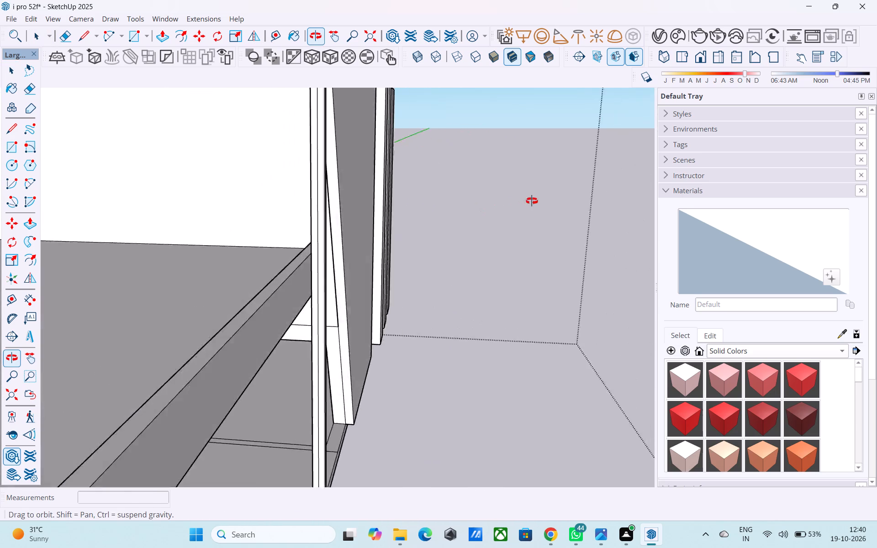
middle_drag(532, 201, 363, 238)
scroll(353, 224, down, 5)
middle_drag(352, 225, 620, 214)
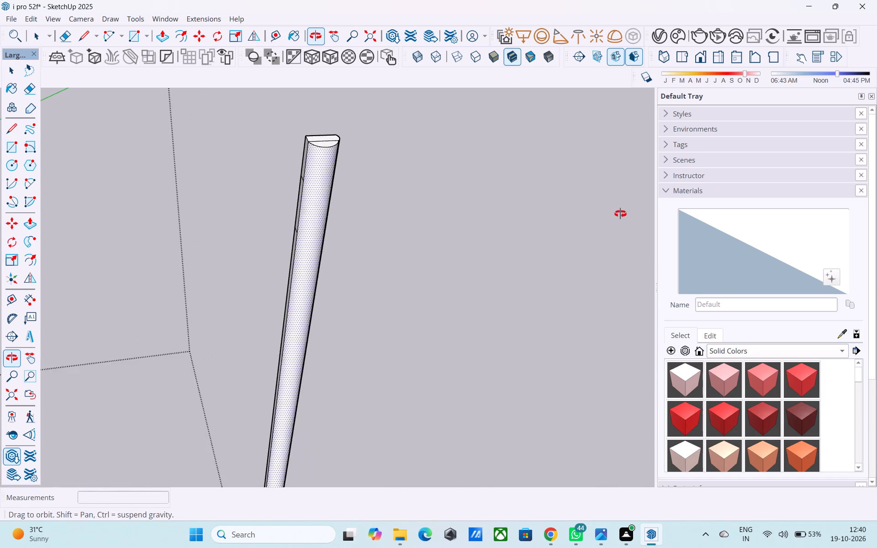
middle_drag(620, 214, 639, 232)
middle_drag(270, 140, 280, 133)
scroll(314, 163, down, 3)
middle_drag(315, 166, 5, 205)
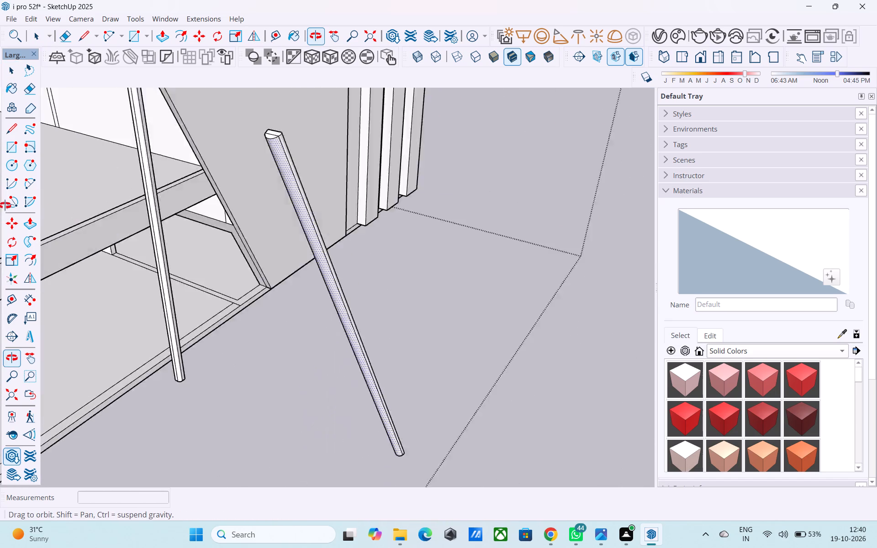
middle_drag(5, 205, 0, 206)
scroll(110, 204, down, 3)
middle_drag(149, 202, 142, 269)
middle_drag(142, 269, 144, 262)
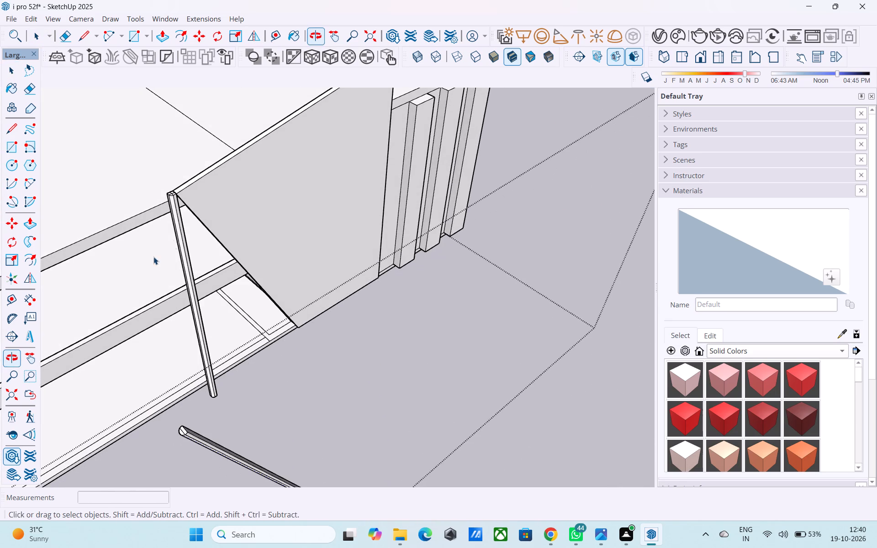
click(181, 232)
key(Delete)
middle_drag(182, 232, 228, 184)
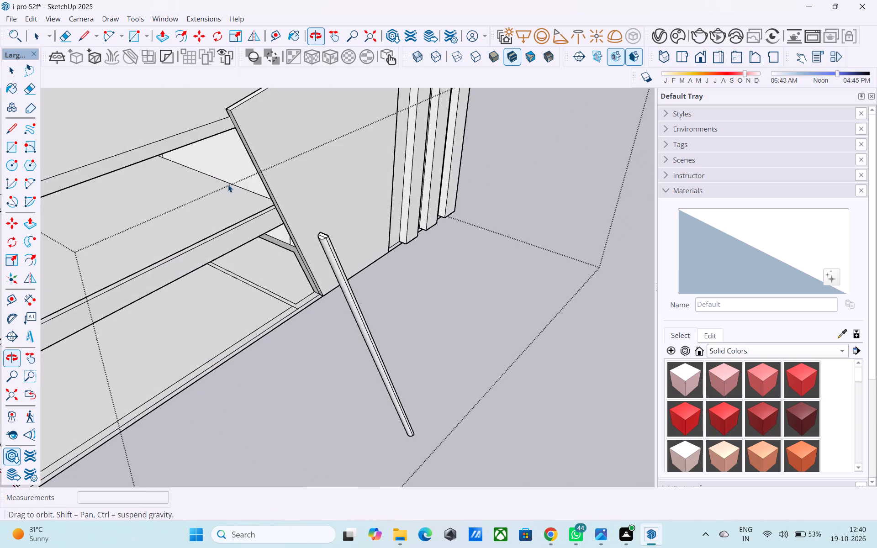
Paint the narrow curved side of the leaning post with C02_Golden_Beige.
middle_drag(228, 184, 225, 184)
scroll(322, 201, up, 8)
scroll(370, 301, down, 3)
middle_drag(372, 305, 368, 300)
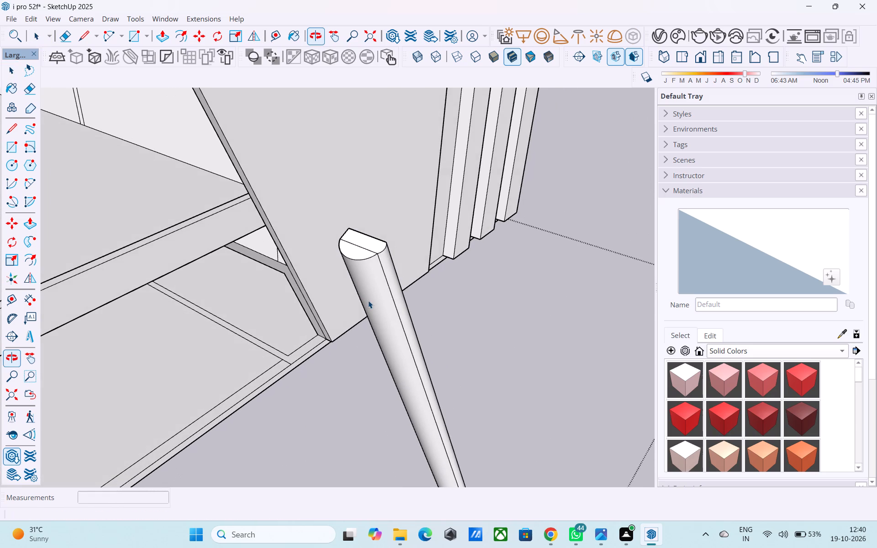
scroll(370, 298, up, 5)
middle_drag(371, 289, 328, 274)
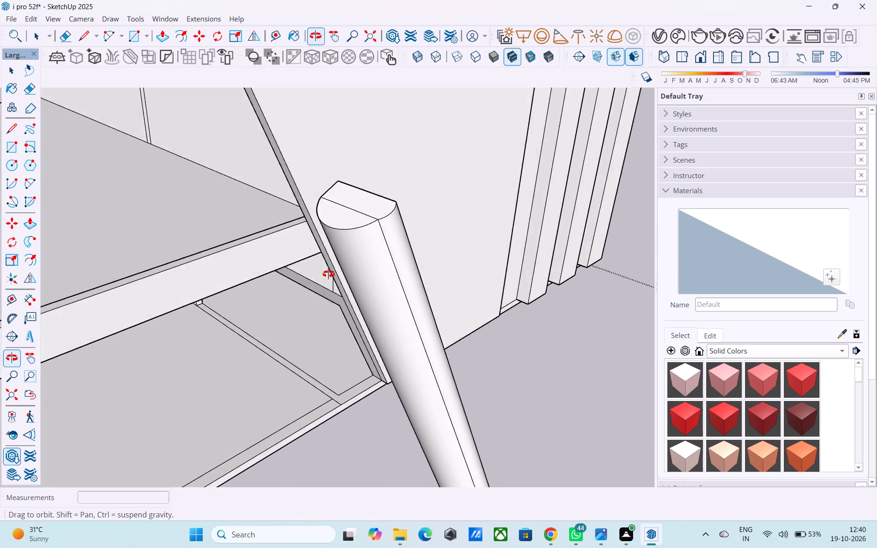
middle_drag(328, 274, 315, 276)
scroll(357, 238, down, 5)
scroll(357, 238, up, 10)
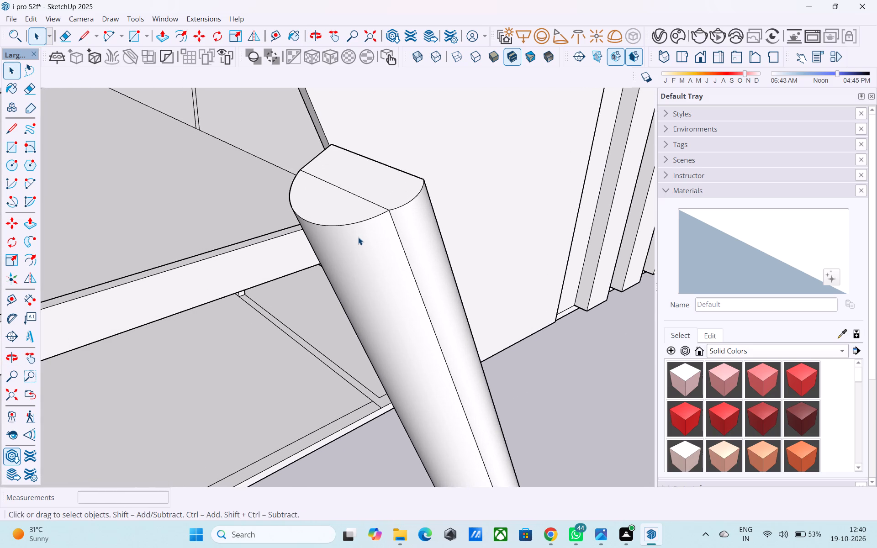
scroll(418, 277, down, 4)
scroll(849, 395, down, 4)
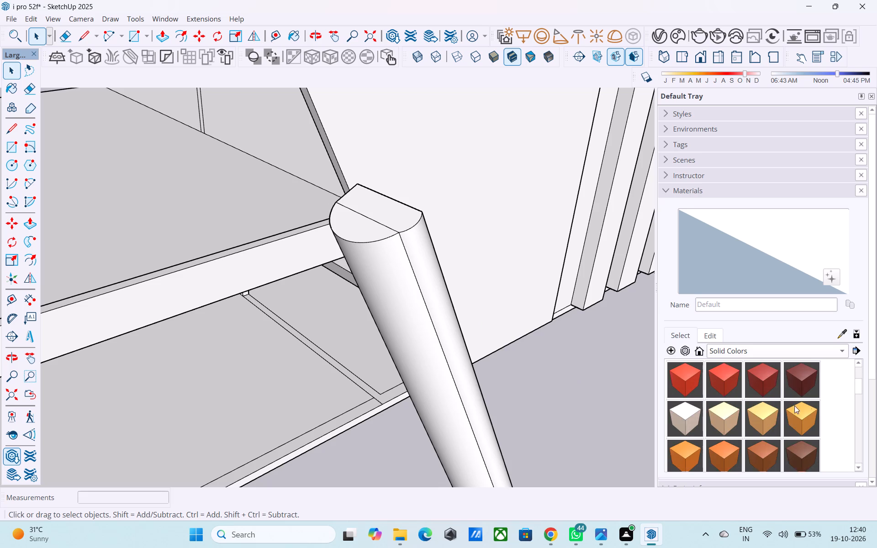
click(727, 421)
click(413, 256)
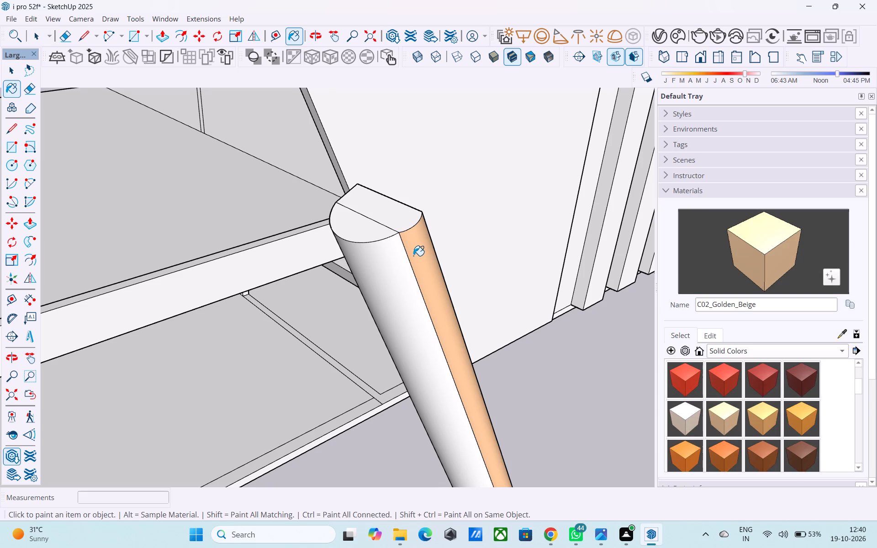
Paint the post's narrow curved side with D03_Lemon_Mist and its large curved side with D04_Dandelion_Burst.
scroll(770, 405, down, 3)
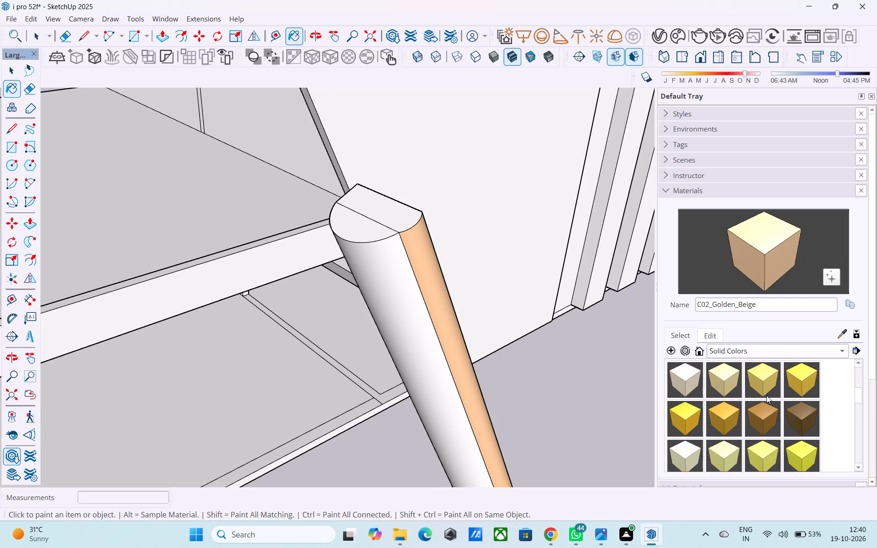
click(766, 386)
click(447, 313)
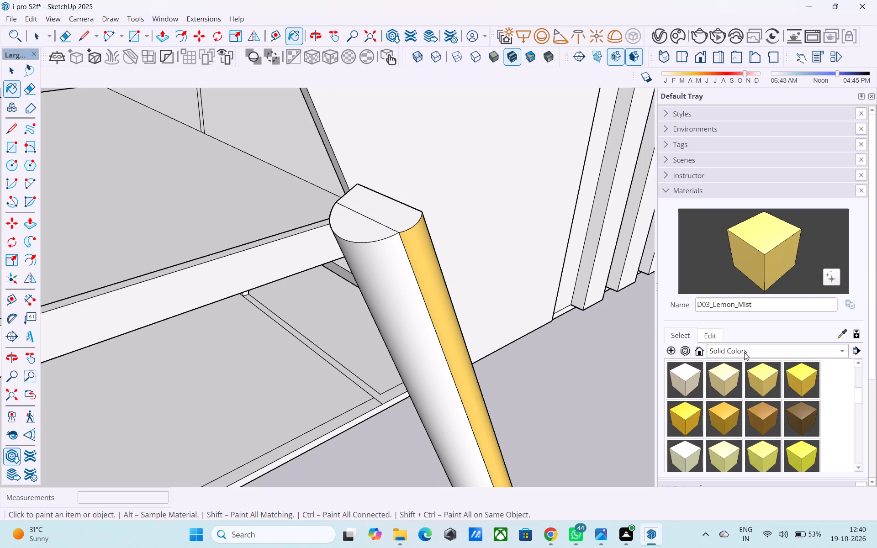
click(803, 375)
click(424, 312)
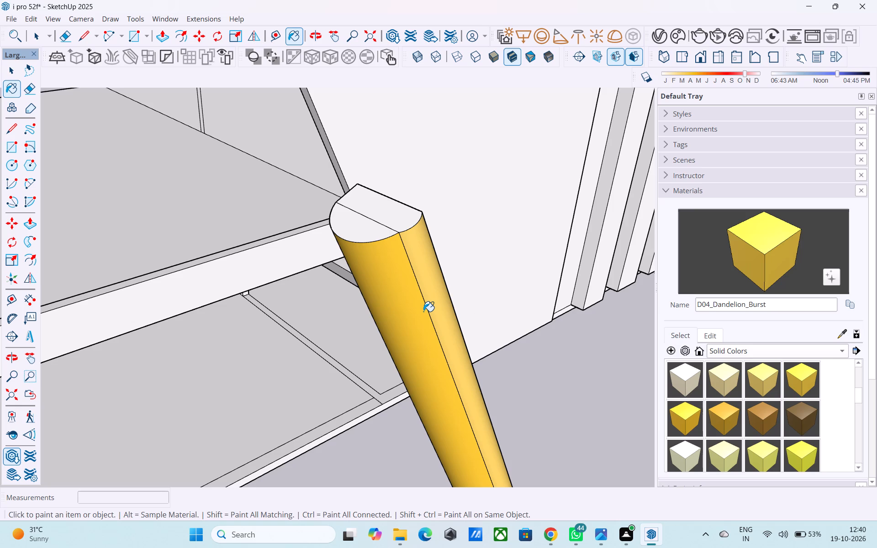
Paint both curved sides of the leaning post with C03_Honey_Glow.
scroll(433, 317, down, 4)
middle_drag(433, 321, 412, 289)
scroll(707, 444, down, 2)
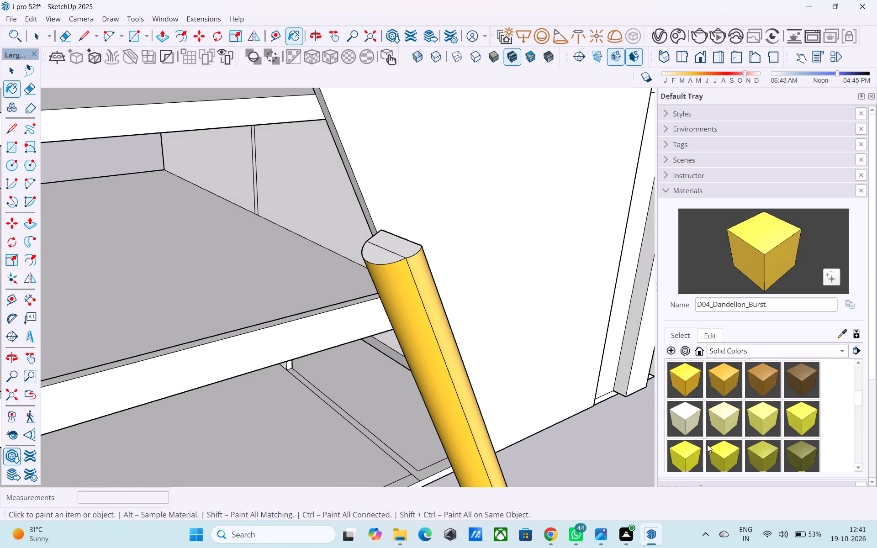
scroll(707, 444, up, 4)
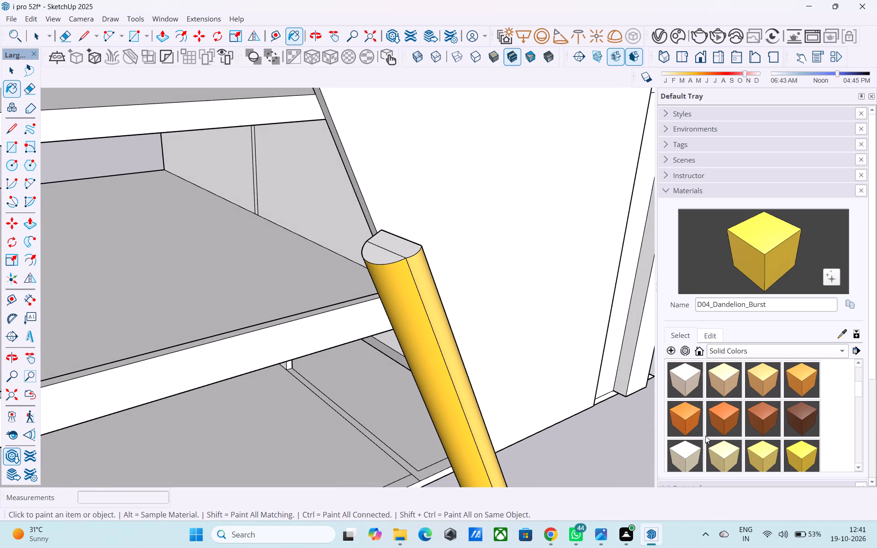
click(761, 390)
click(420, 284)
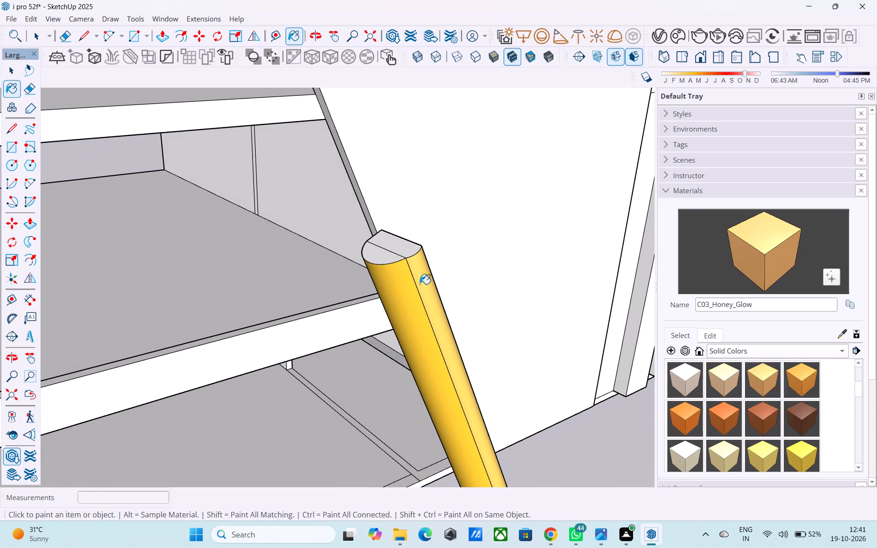
click(396, 288)
Move the whole leaning post by its top corner onto the upper corner of the diagonal front panel, along the panel's slanted edge.
scroll(444, 315, down, 3)
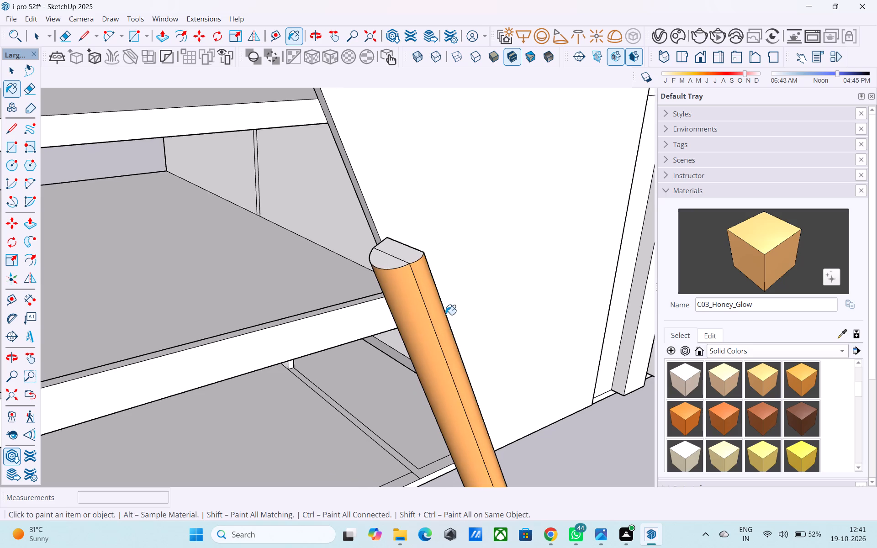
scroll(445, 315, down, 2)
scroll(349, 277, down, 10)
middle_drag(374, 285, 402, 261)
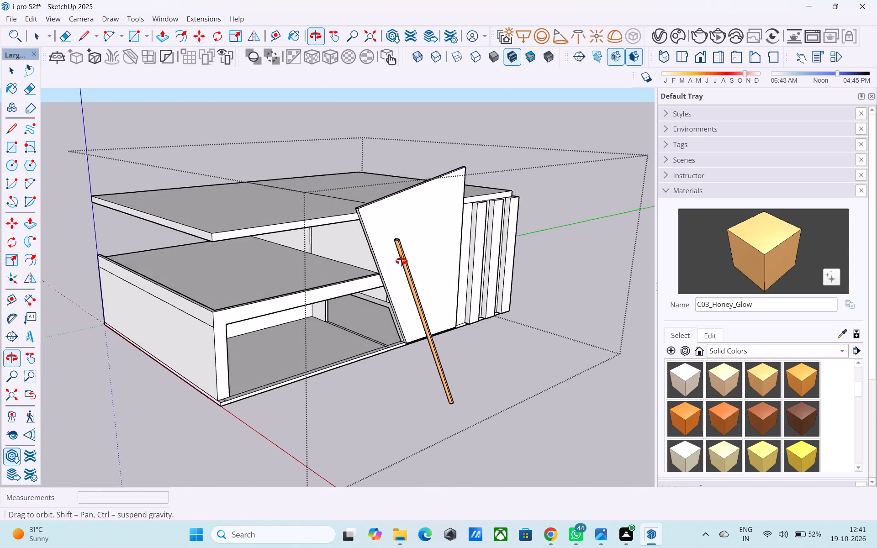
middle_drag(402, 261, 402, 261)
scroll(402, 261, up, 10)
middle_drag(399, 256, 403, 263)
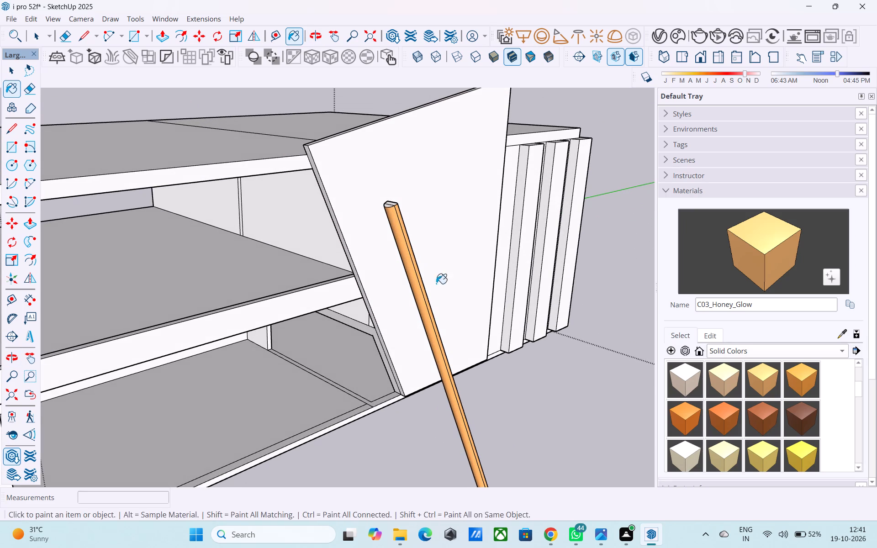
middle_drag(444, 291, 389, 277)
scroll(407, 255, down, 6)
middle_drag(343, 336, 390, 390)
scroll(287, 275, up, 8)
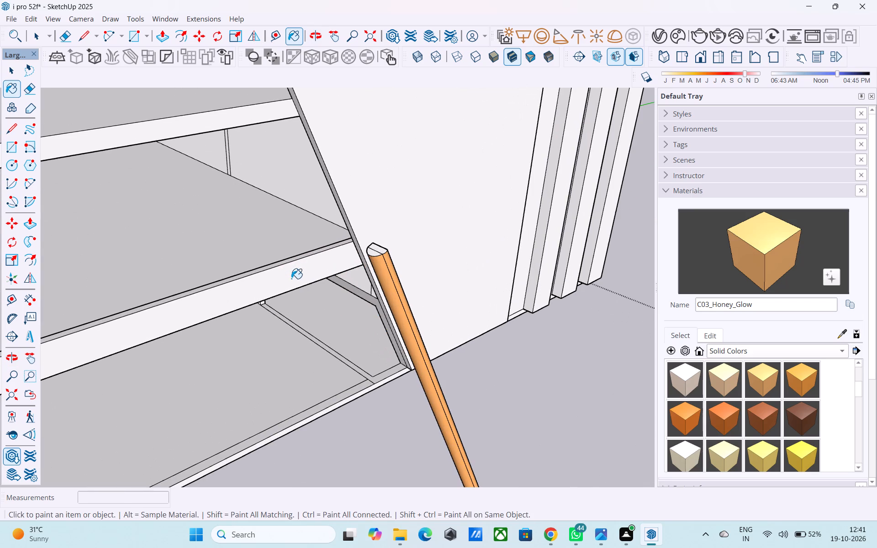
key(space)
scroll(367, 255, up, 3)
triple_click(374, 252)
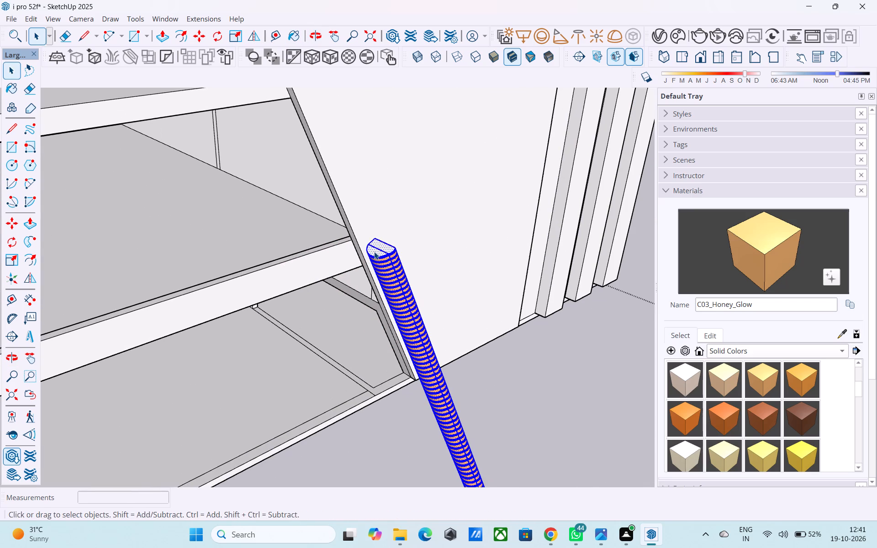
key(m)
scroll(375, 241, up, 4)
click(375, 238)
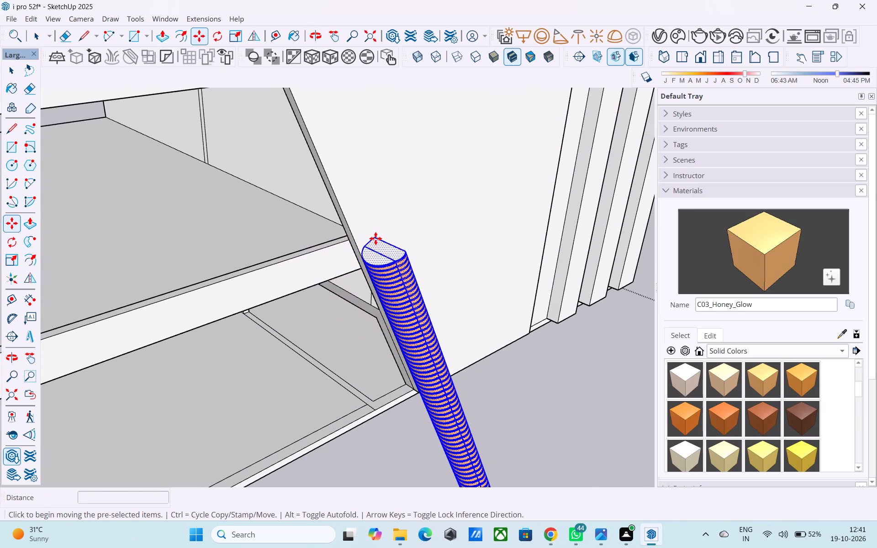
scroll(359, 192, down, 5)
middle_drag(359, 192, 394, 303)
scroll(328, 251, up, 8)
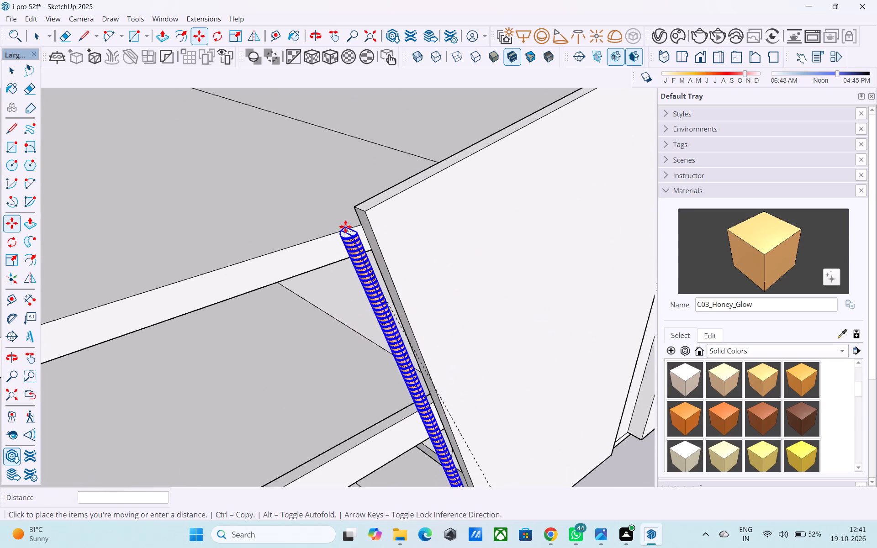
scroll(345, 227, up, 10)
middle_drag(354, 203, 309, 307)
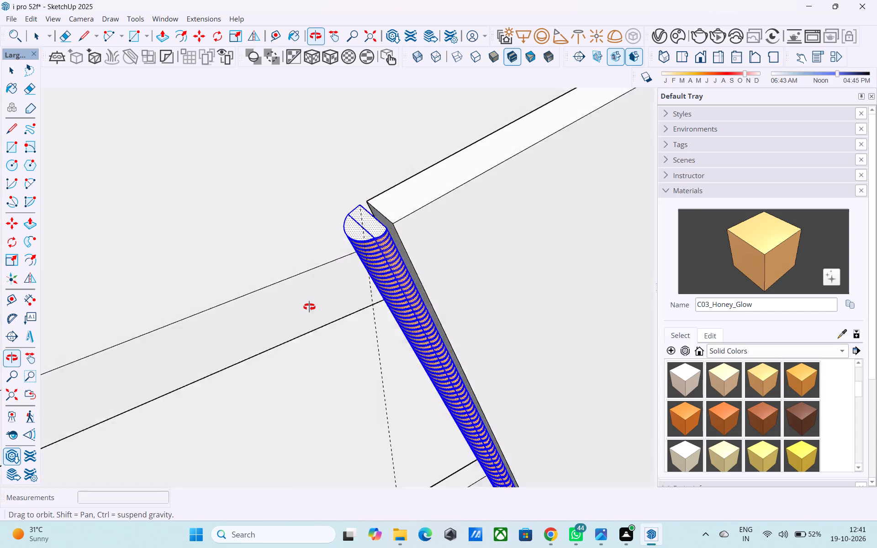
middle_drag(309, 307, 294, 340)
scroll(294, 340, up, 1)
click(407, 155)
scroll(407, 160, down, 8)
middle_drag(406, 244, 396, 213)
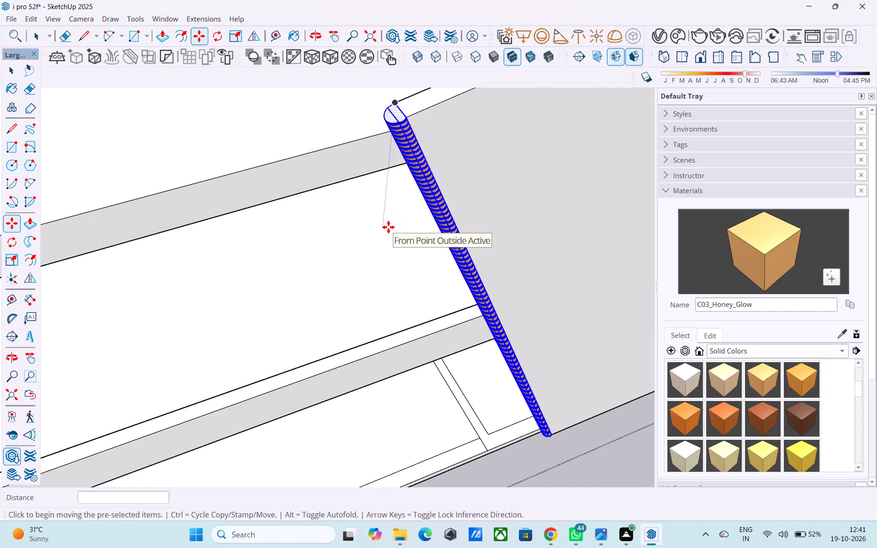
scroll(391, 229, down, 9)
key(space)
click(403, 324)
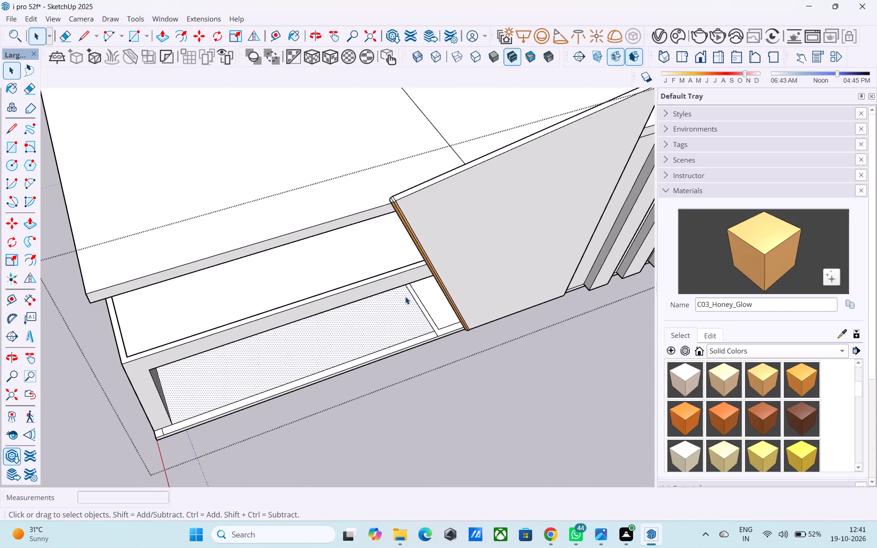
Erase the dividing line across the top face of the leaning post.
middle_drag(405, 296, 333, 163)
shift+middle_drag(333, 165, 376, 273)
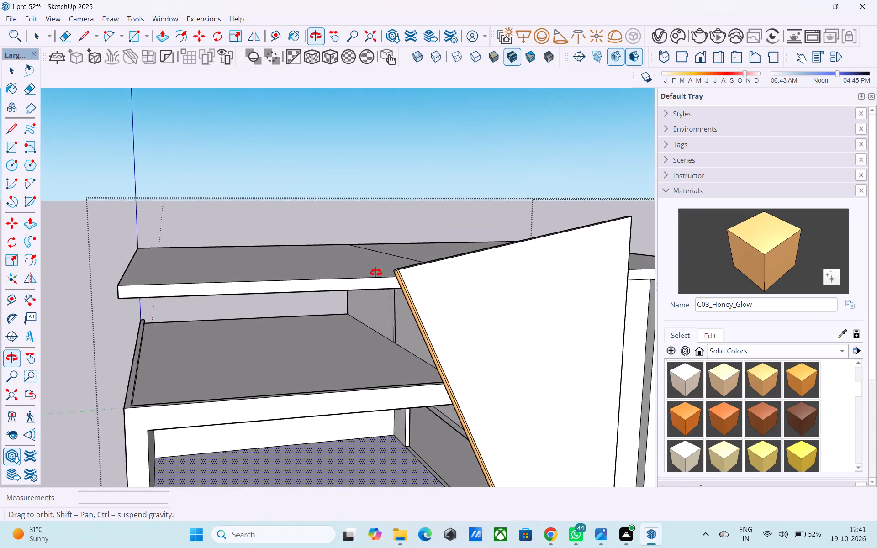
shift+middle_drag(376, 273, 378, 272)
scroll(428, 272, up, 18)
middle_drag(383, 296, 454, 331)
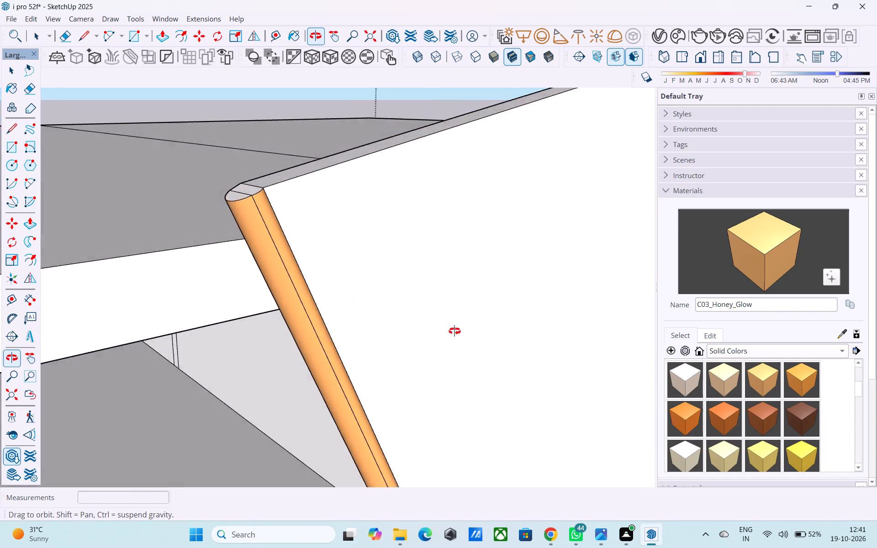
middle_drag(454, 331, 602, 380)
scroll(282, 212, up, 3)
key(e)
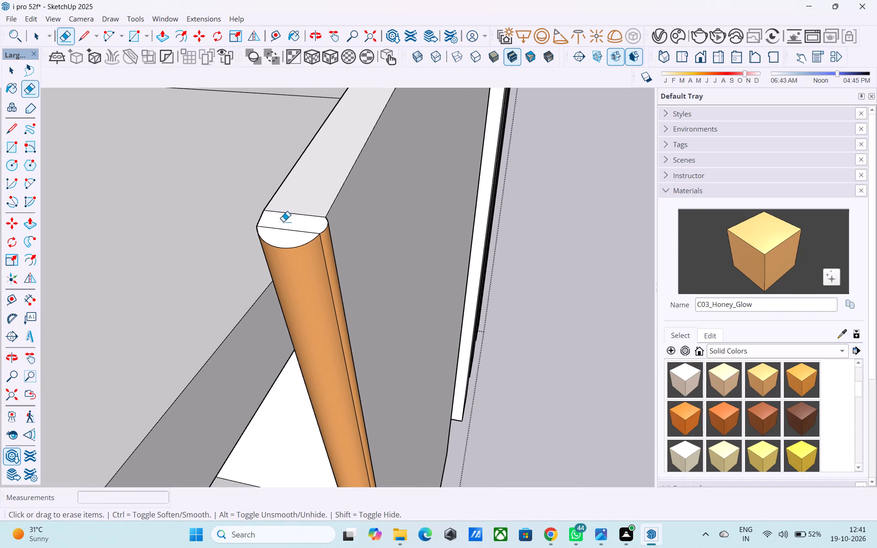
click(285, 231)
key(space)
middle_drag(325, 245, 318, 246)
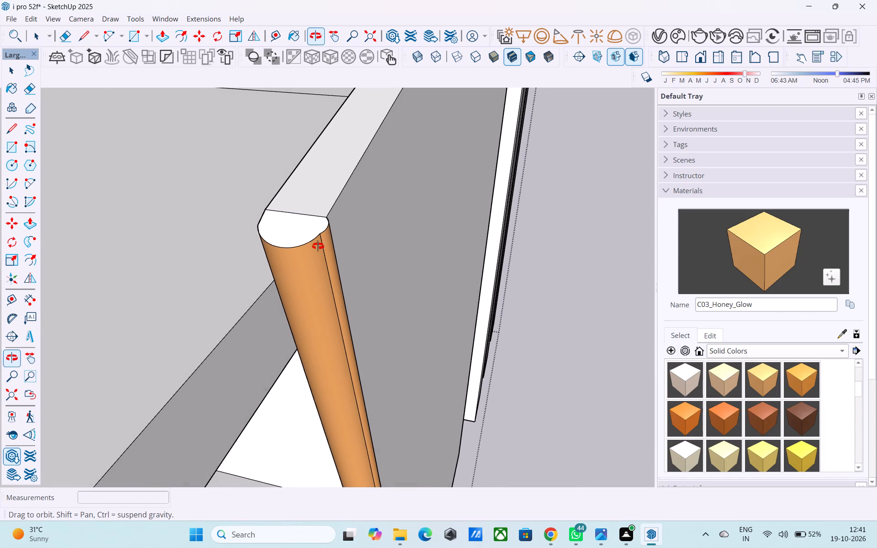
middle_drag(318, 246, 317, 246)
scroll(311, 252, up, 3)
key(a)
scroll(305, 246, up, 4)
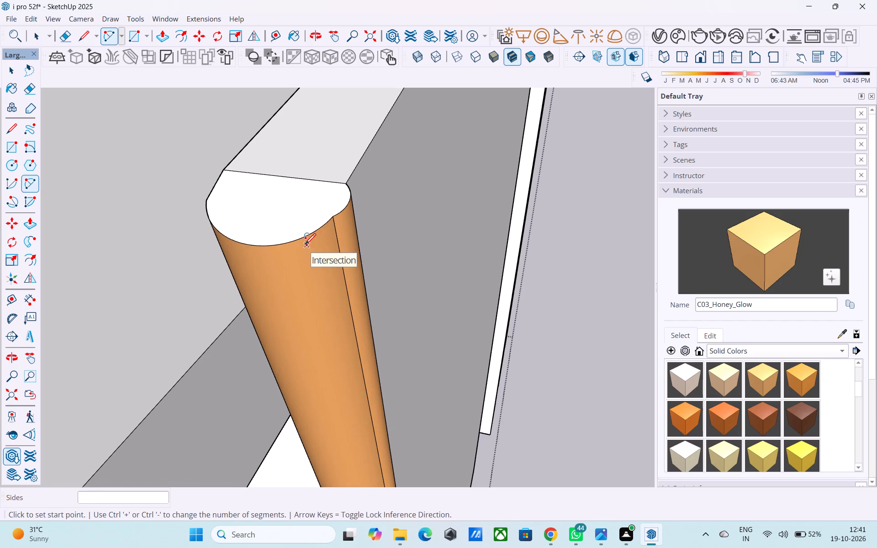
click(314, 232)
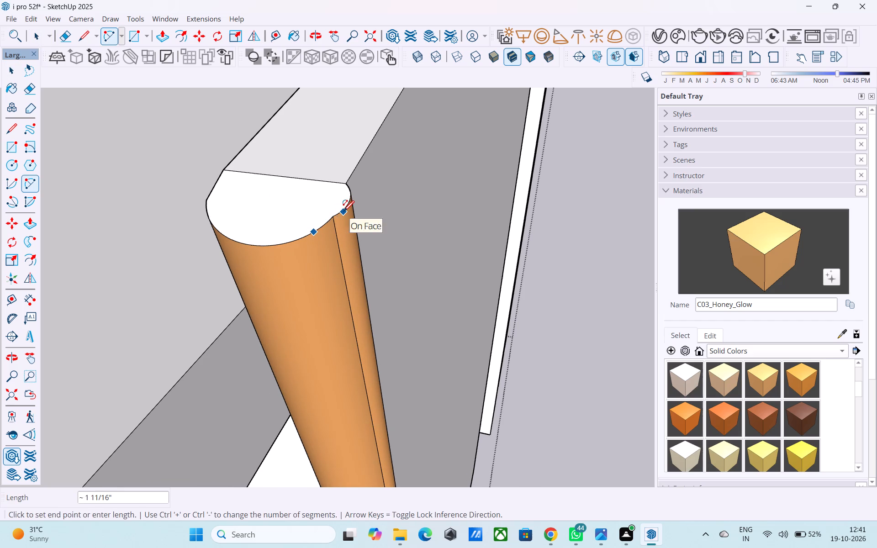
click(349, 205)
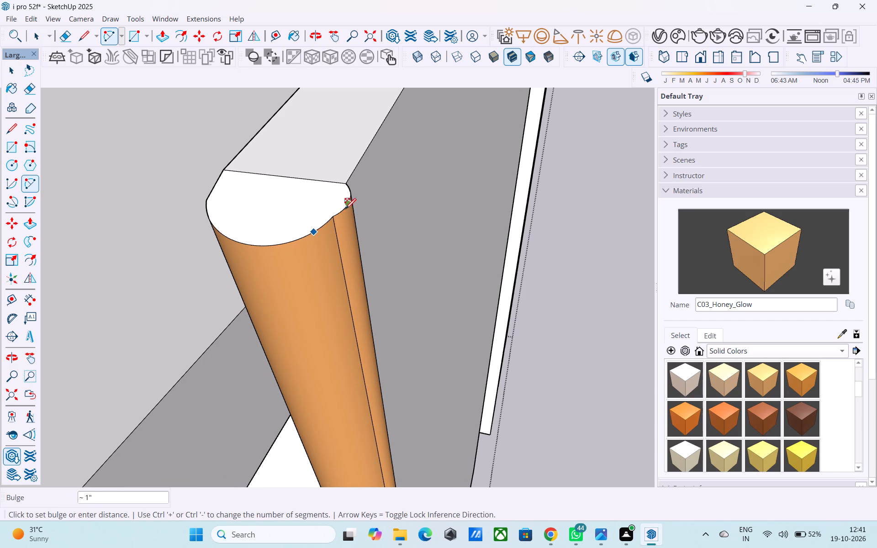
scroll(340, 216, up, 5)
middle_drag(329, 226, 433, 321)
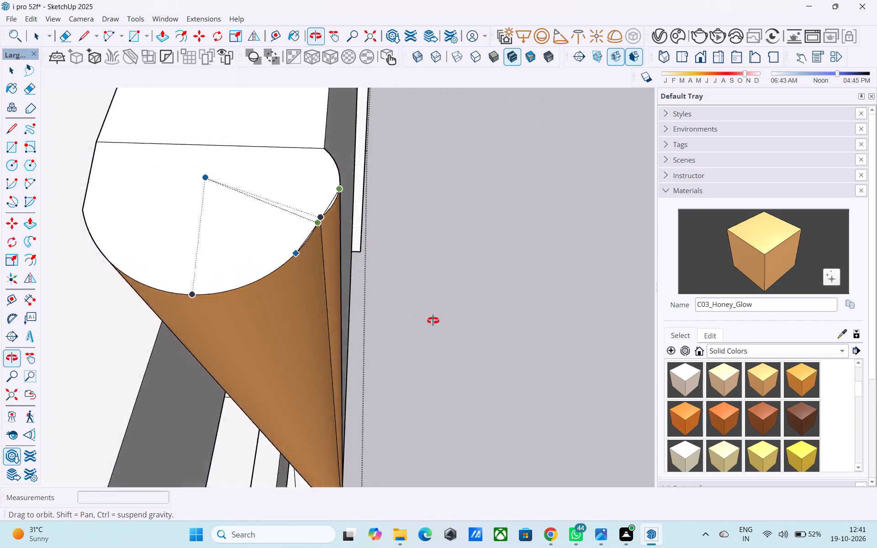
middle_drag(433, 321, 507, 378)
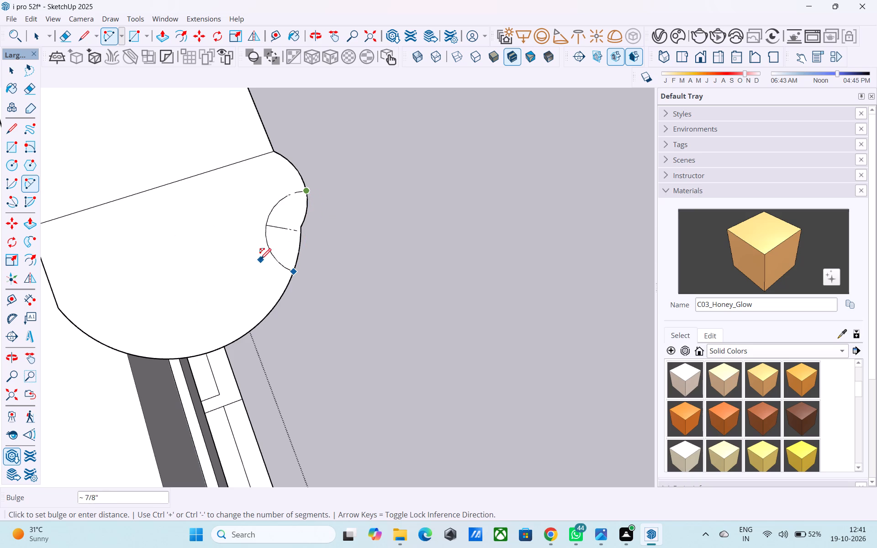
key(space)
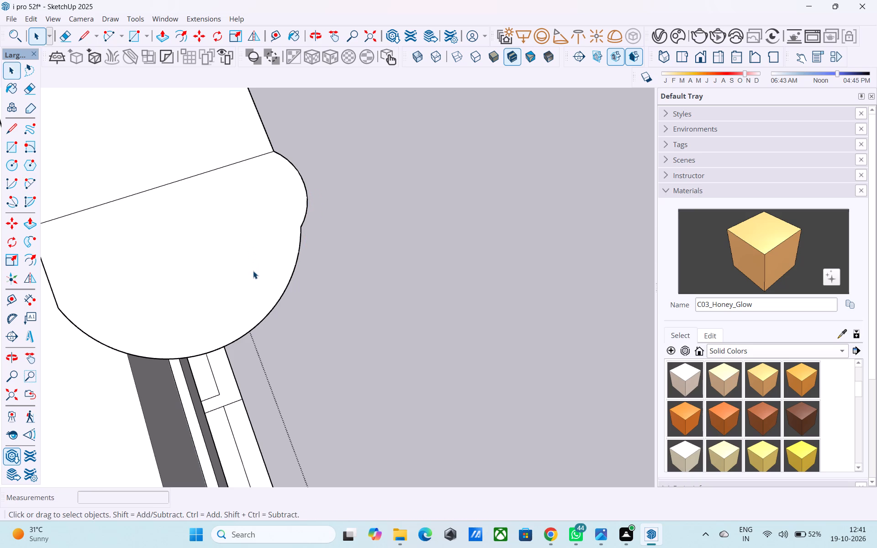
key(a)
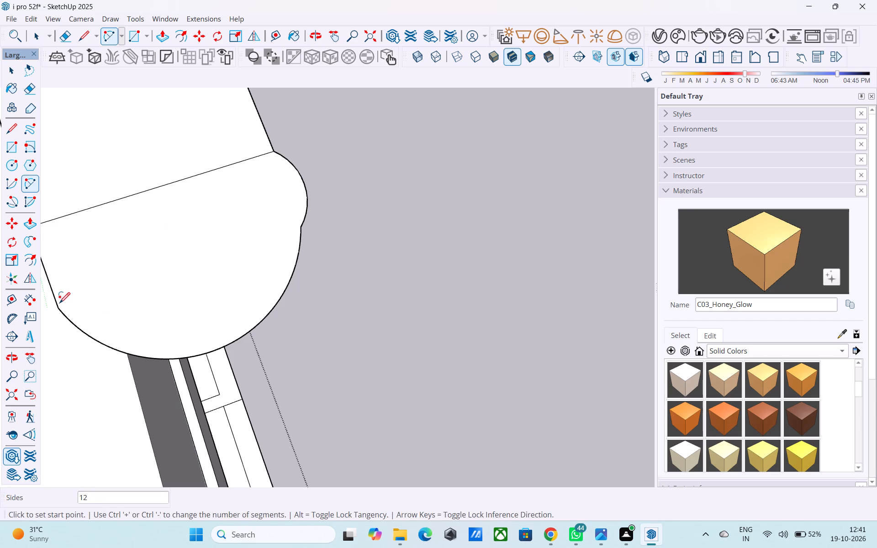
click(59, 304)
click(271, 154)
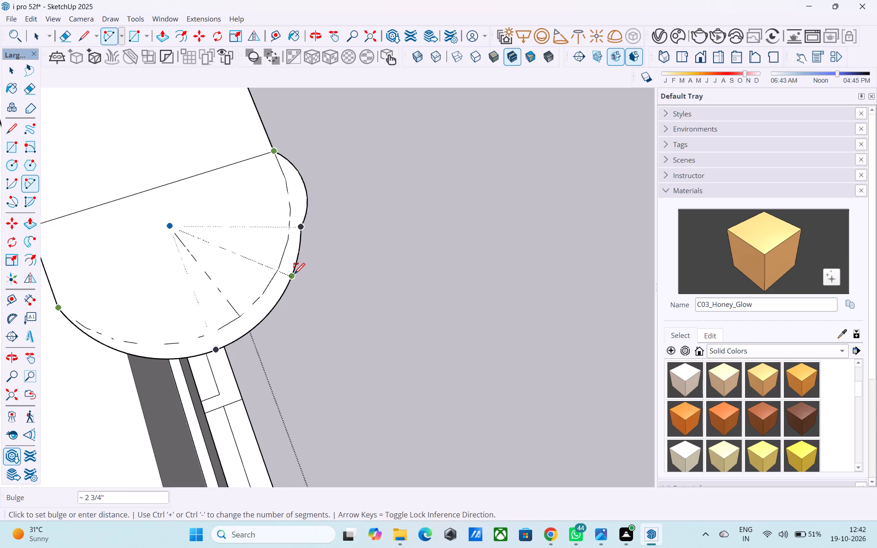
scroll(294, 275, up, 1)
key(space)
Draw a 50-segment arc with a bulge of about 2 3/4" between the outer corners of the leaning post's top face.
scroll(291, 268, up, 1)
scroll(291, 268, down, 2)
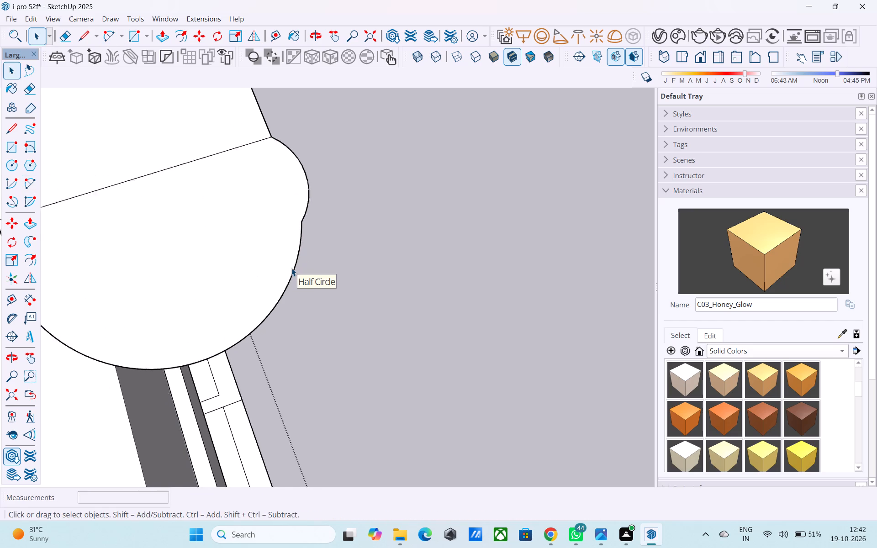
scroll(291, 268, down, 3)
key(a)
key(5)
key(0)
key(Return)
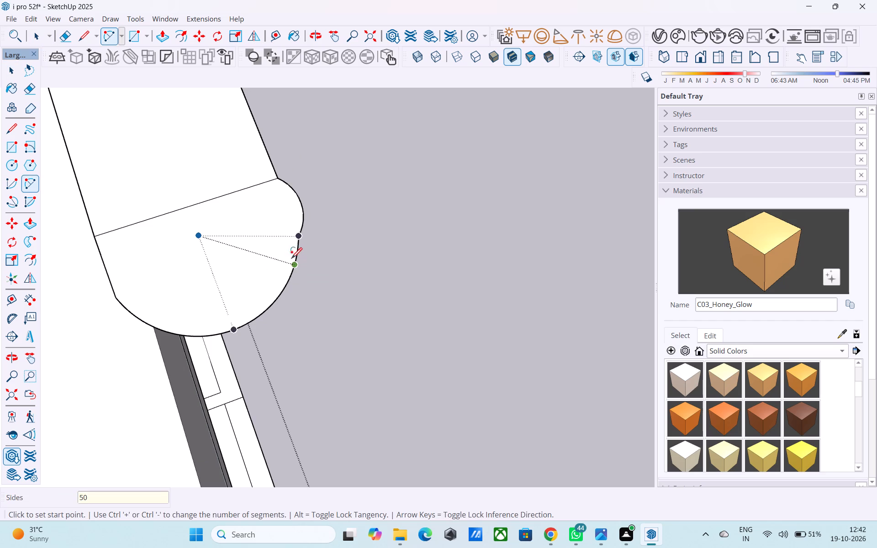
click(116, 299)
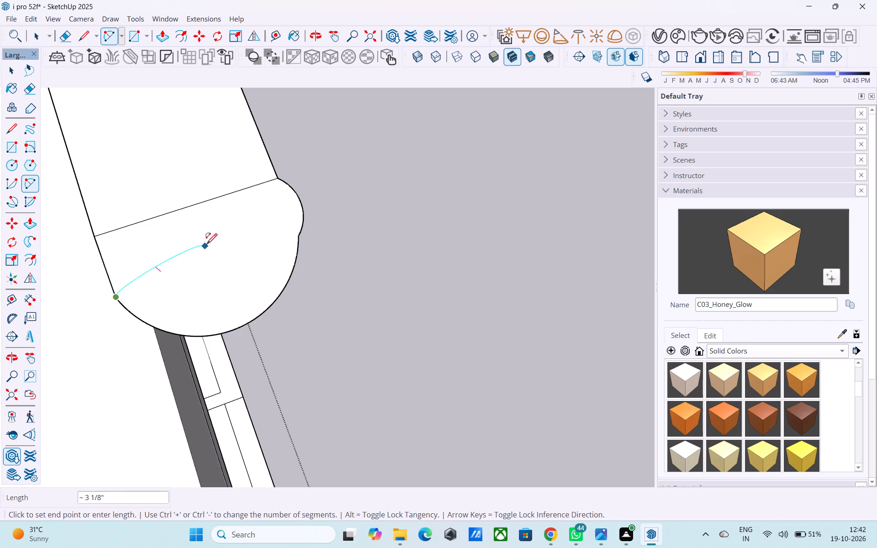
click(280, 179)
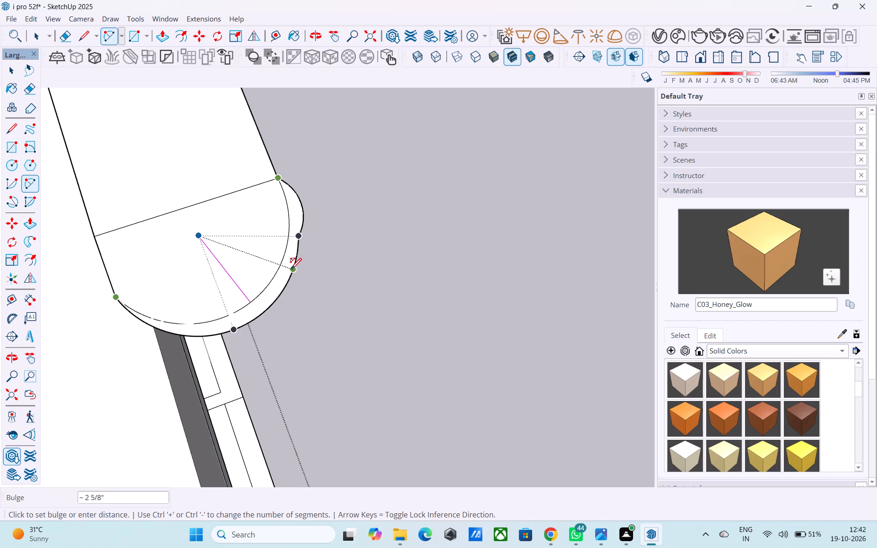
scroll(275, 270, up, 2)
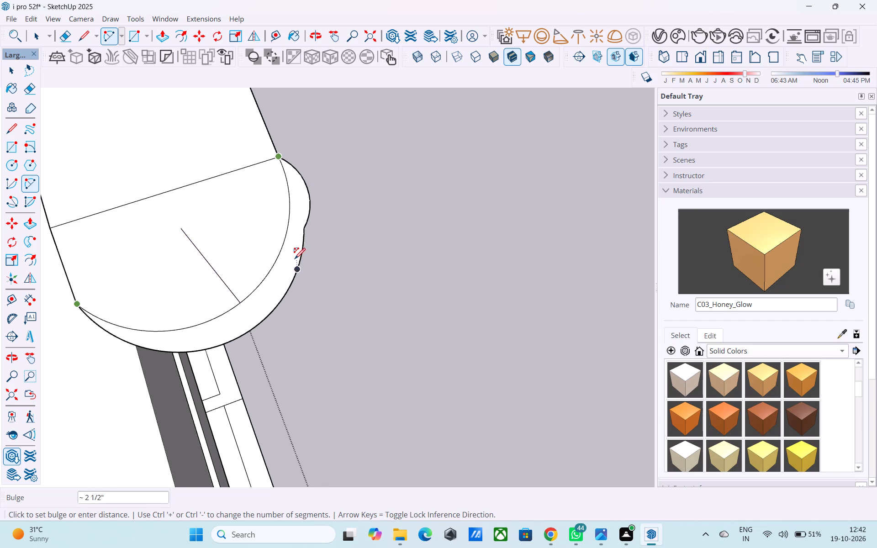
scroll(295, 260, up, 4)
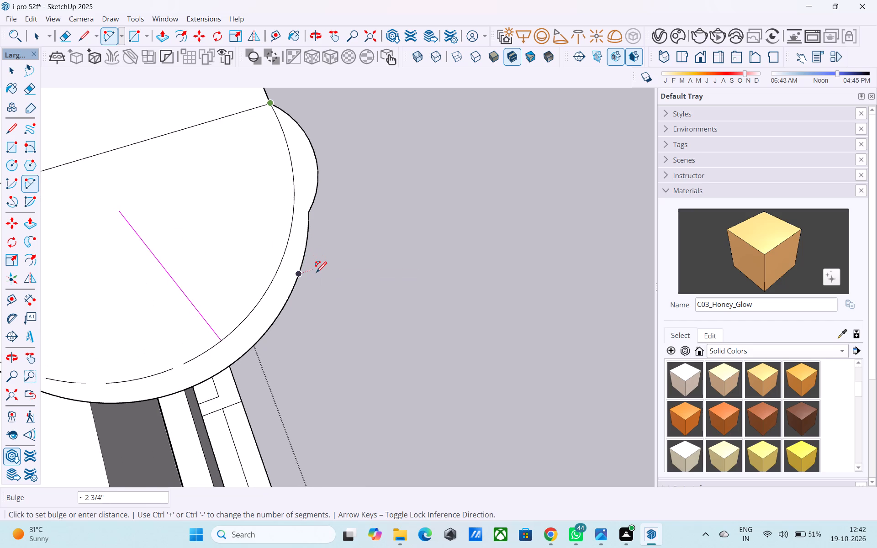
click(316, 274)
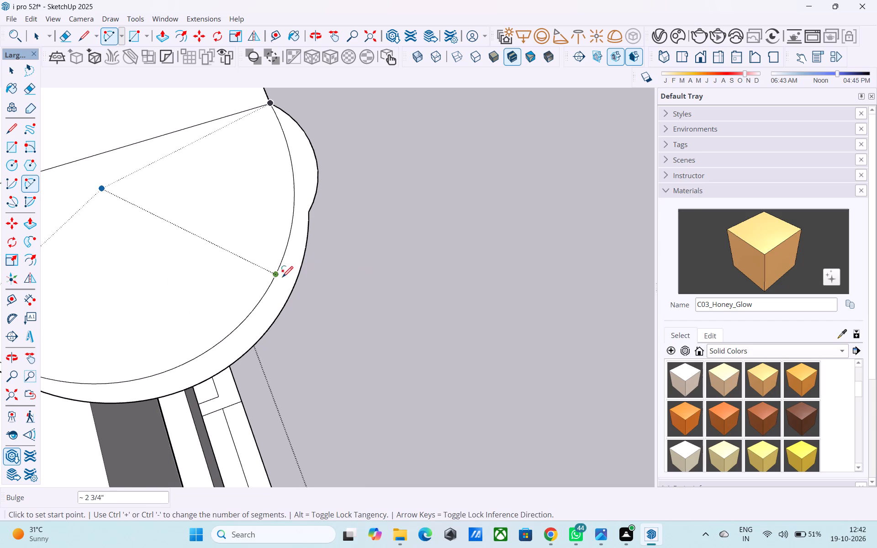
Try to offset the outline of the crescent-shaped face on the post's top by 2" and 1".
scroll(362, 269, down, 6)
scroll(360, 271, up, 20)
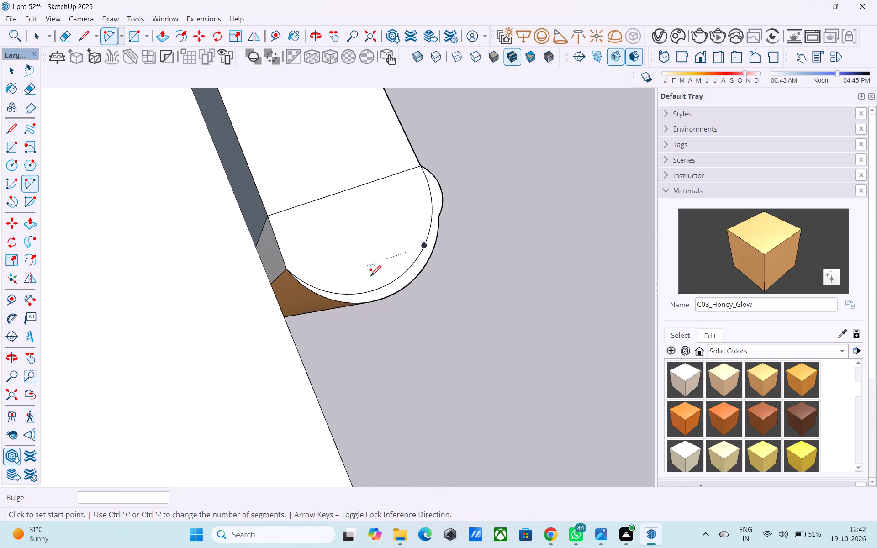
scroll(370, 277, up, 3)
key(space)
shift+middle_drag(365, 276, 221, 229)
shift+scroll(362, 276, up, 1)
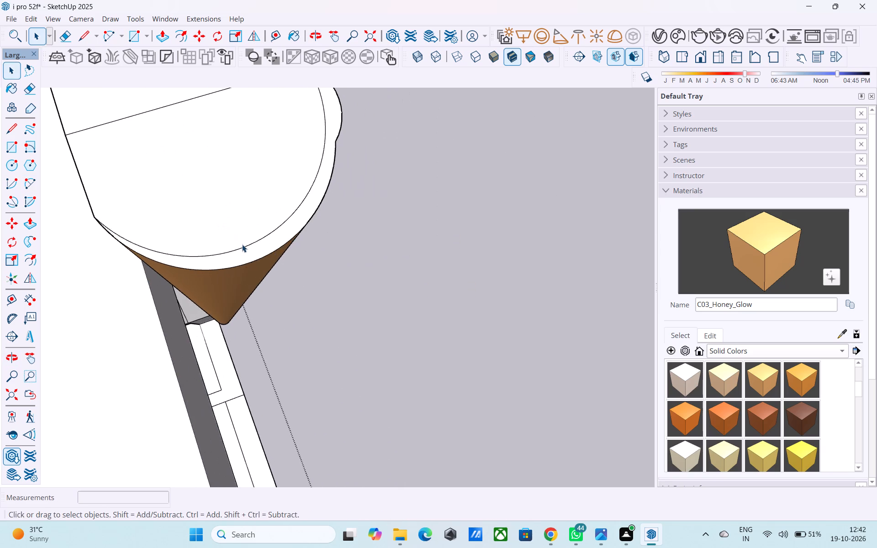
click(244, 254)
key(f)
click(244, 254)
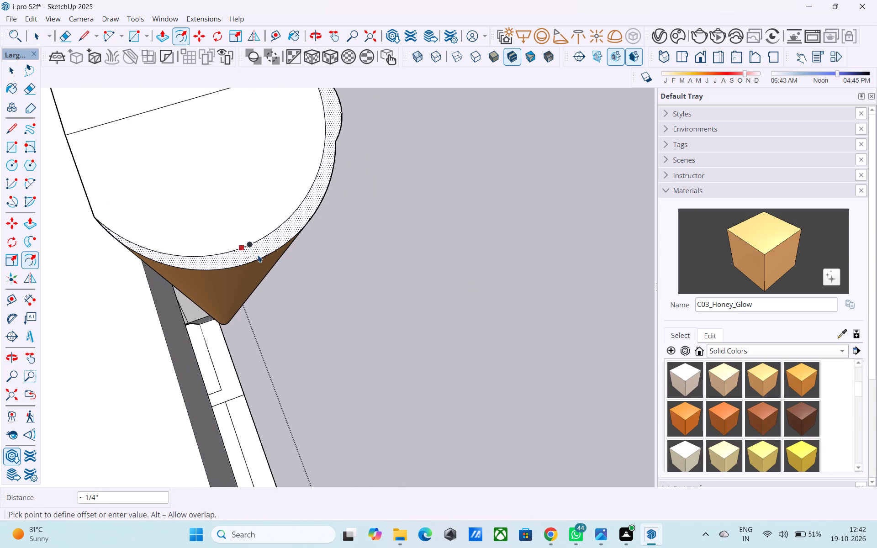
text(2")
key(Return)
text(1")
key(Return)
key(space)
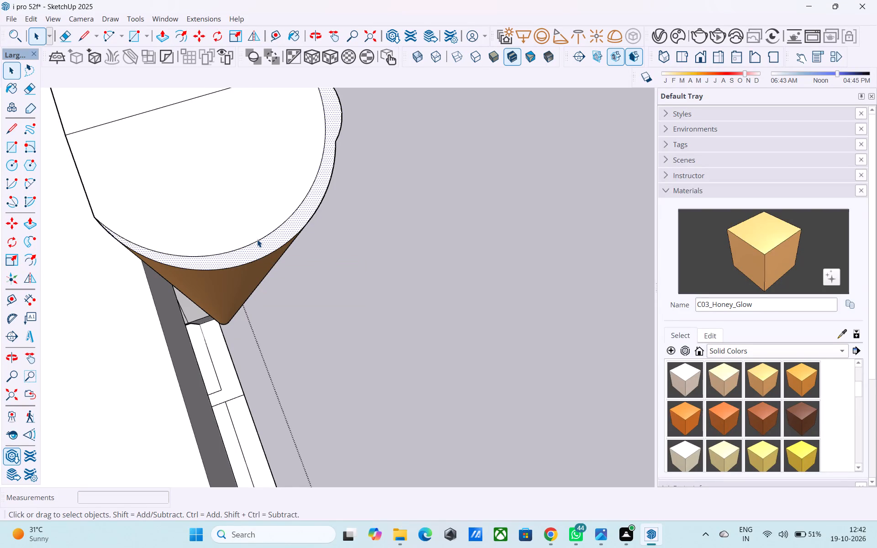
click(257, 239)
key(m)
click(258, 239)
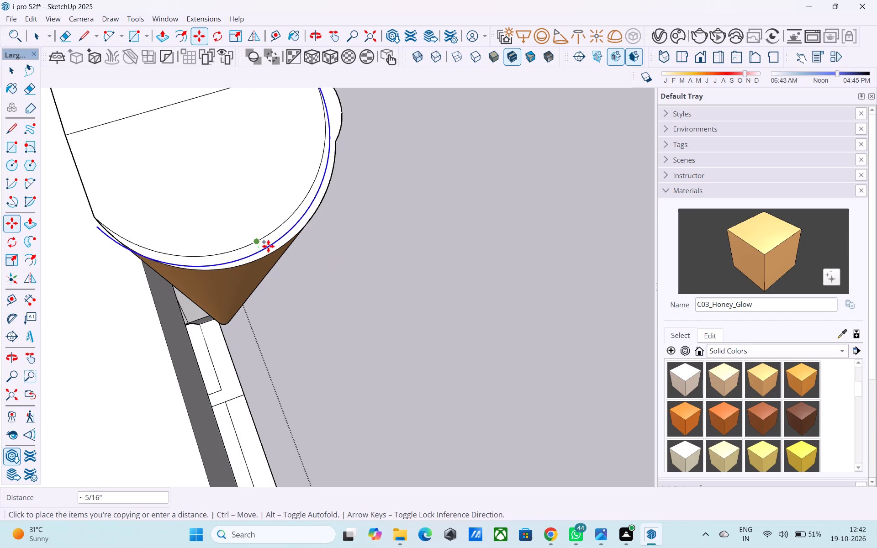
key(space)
Push the crescent face outside the arc down the full length of the leaning post, about 25' 1 1/2".
middle_drag(274, 235, 143, 262)
scroll(105, 249, down, 6)
middle_drag(214, 205, 200, 201)
scroll(252, 188, up, 5)
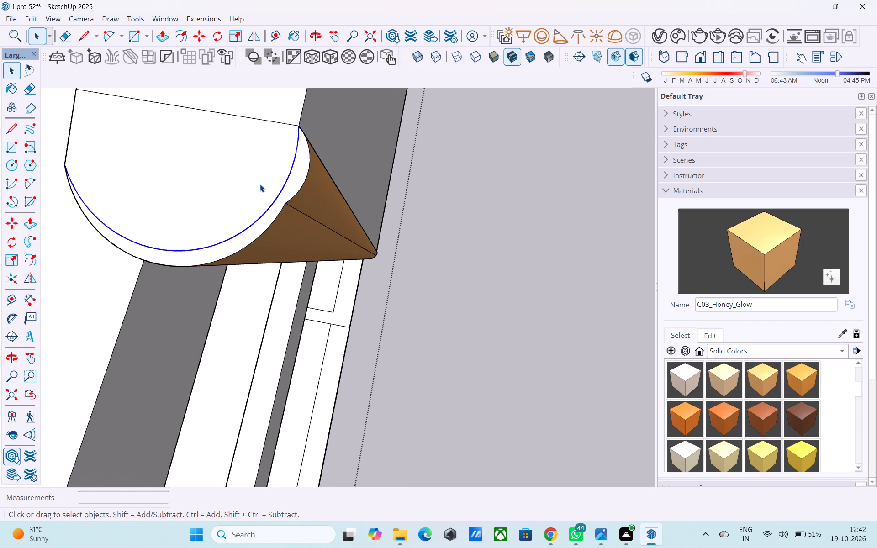
scroll(260, 185, up, 3)
scroll(261, 188, down, 4)
click(272, 212)
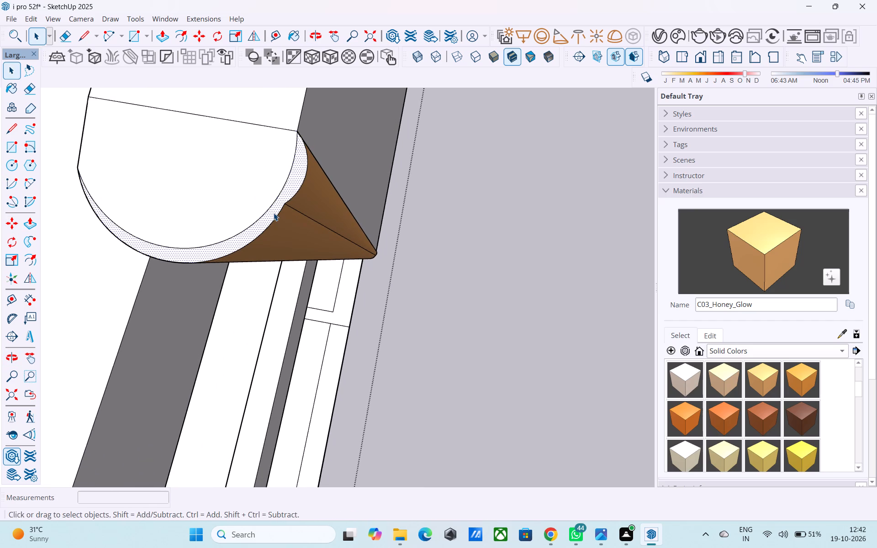
key(p)
click(274, 212)
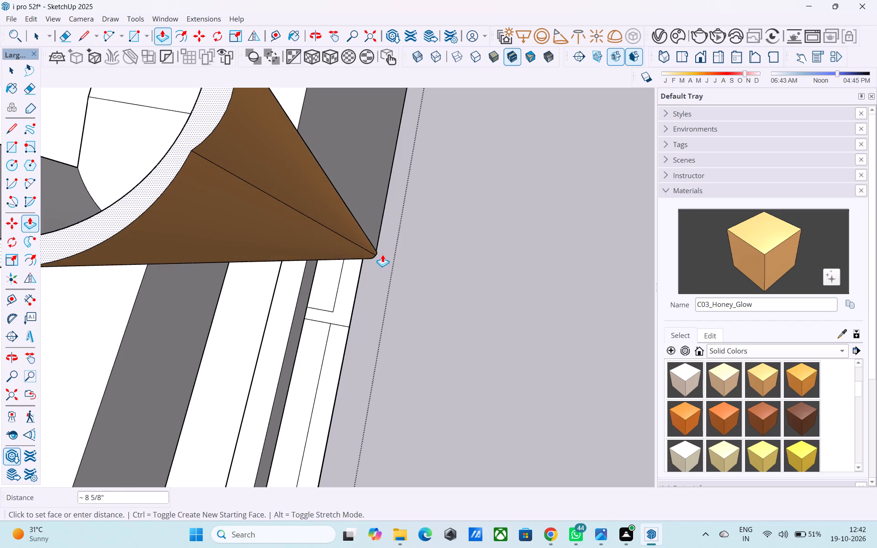
middle_drag(378, 250, 330, 91)
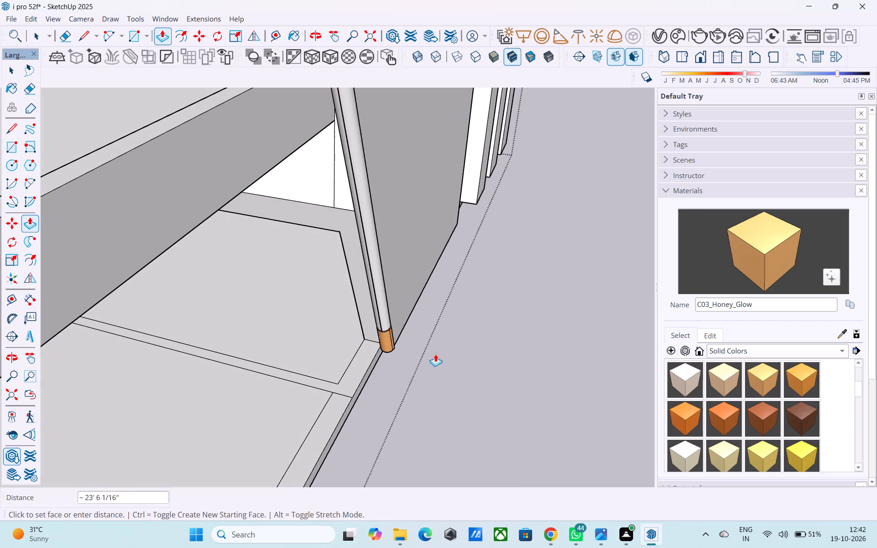
click(446, 389)
Erase the leftover edges of the side lobe and outer crescent at the bottom end of the leaning post.
scroll(408, 359, up, 18)
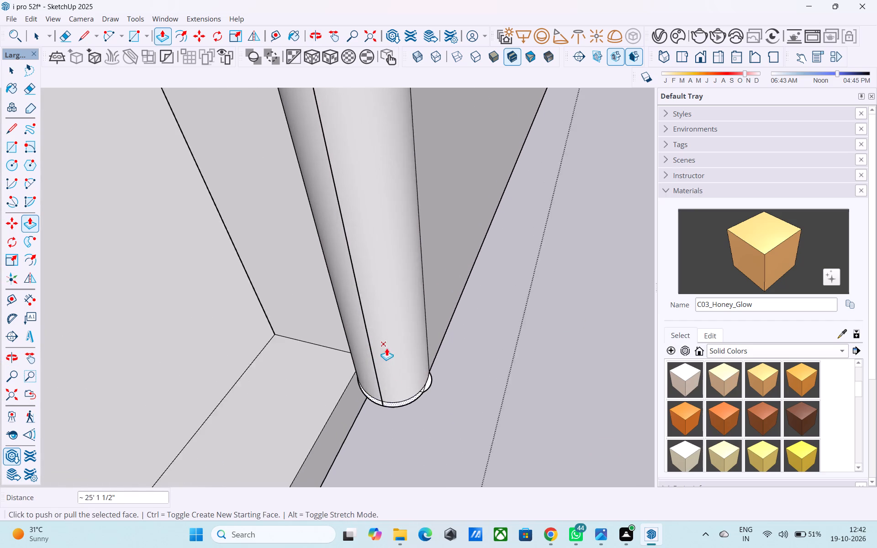
scroll(386, 348, up, 3)
middle_drag(413, 400, 451, 406)
key(e)
scroll(456, 407, up, 11)
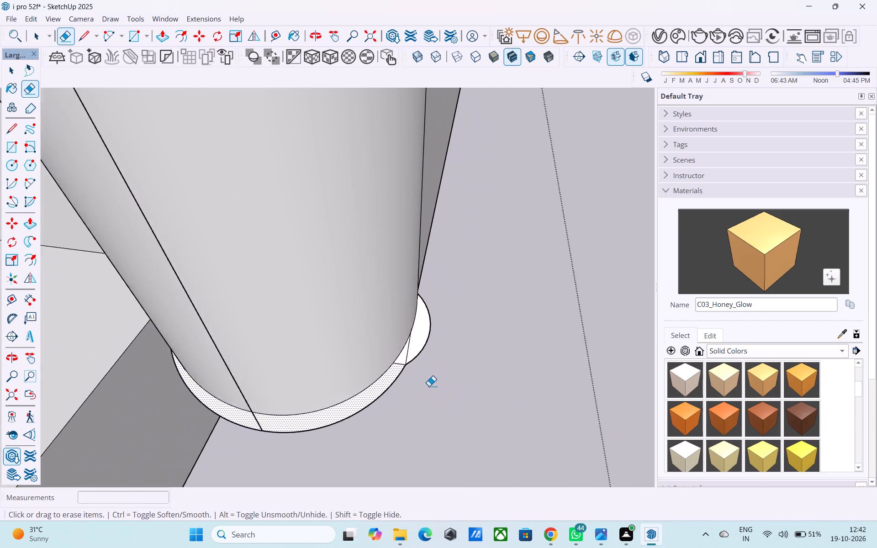
scroll(429, 386, up, 4)
click(408, 355)
drag(404, 363, 408, 369)
click(403, 359)
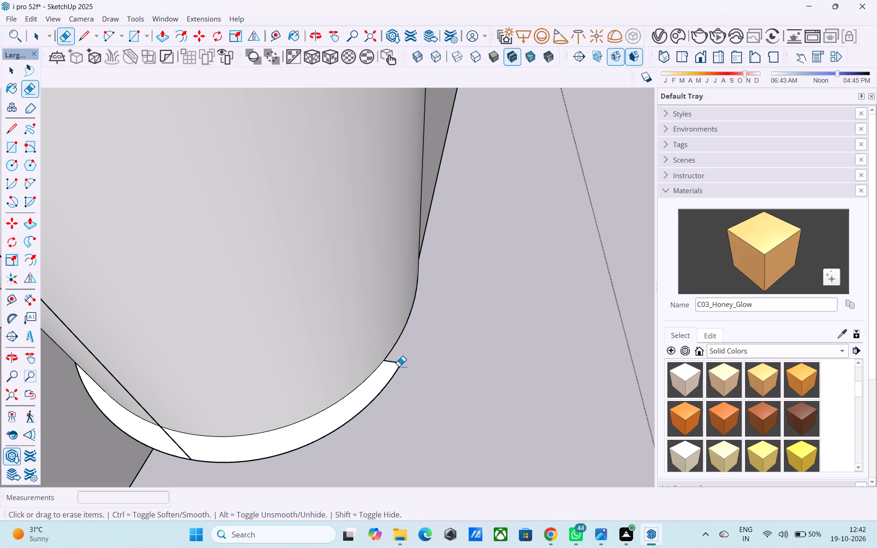
drag(398, 367, 393, 384)
drag(396, 363, 396, 371)
drag(172, 446, 176, 447)
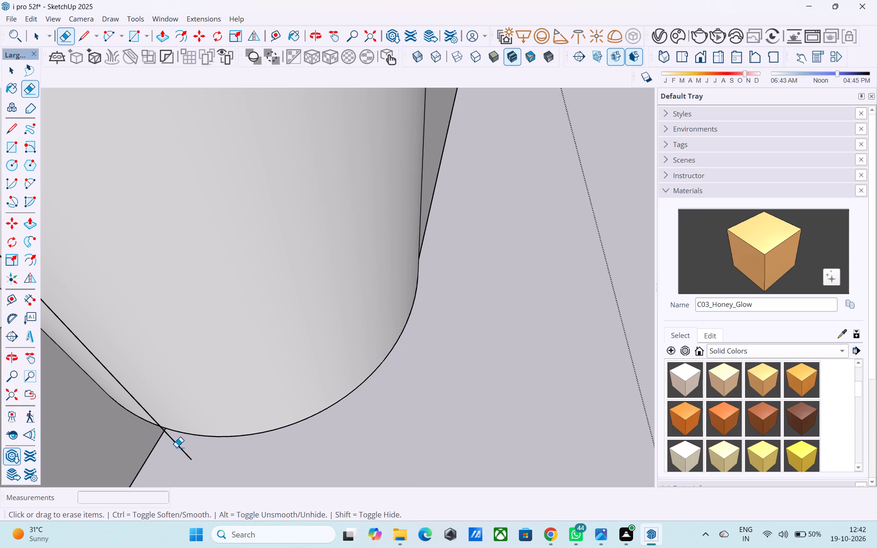
drag(176, 447, 179, 447)
Reverse the large back face of the diagonal front panel.
scroll(358, 429, down, 9)
middle_drag(379, 430, 332, 466)
scroll(350, 414, down, 3)
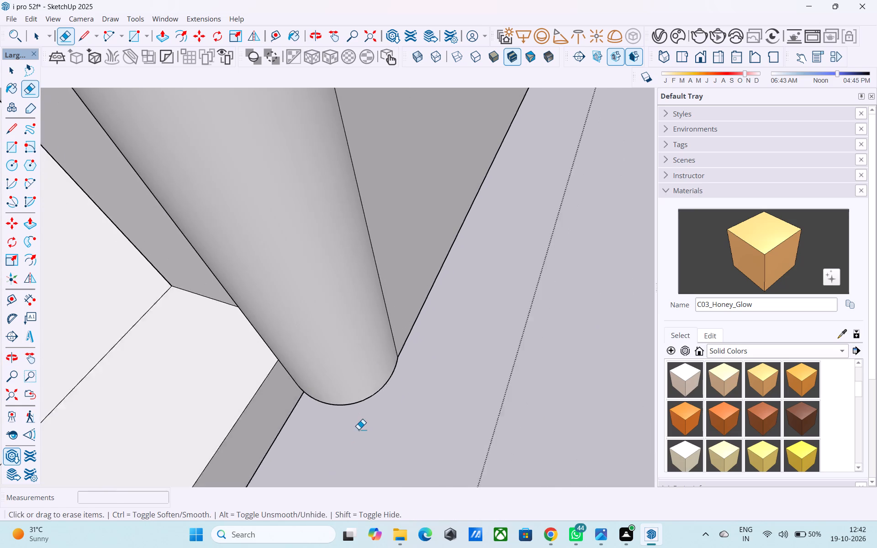
scroll(359, 429, down, 20)
scroll(359, 429, down, 19)
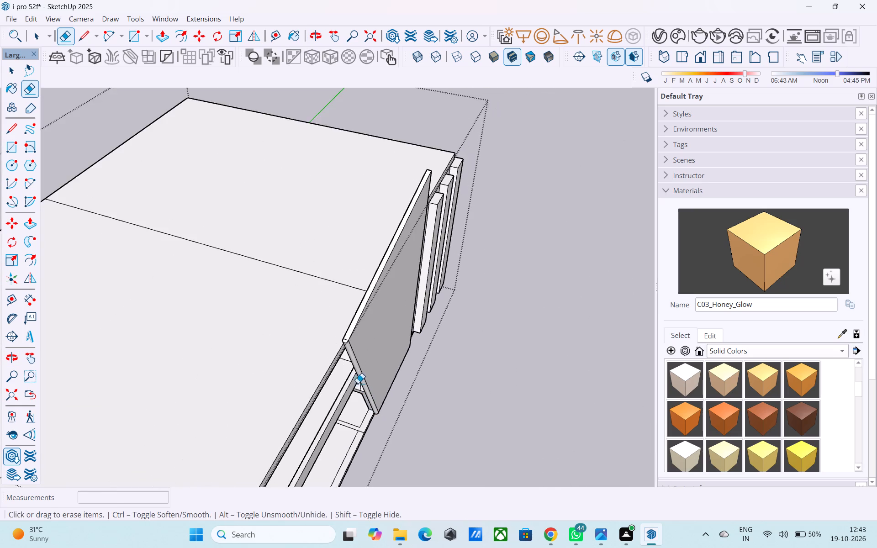
scroll(346, 365, up, 20)
scroll(346, 365, up, 10)
middle_drag(358, 276, 352, 278)
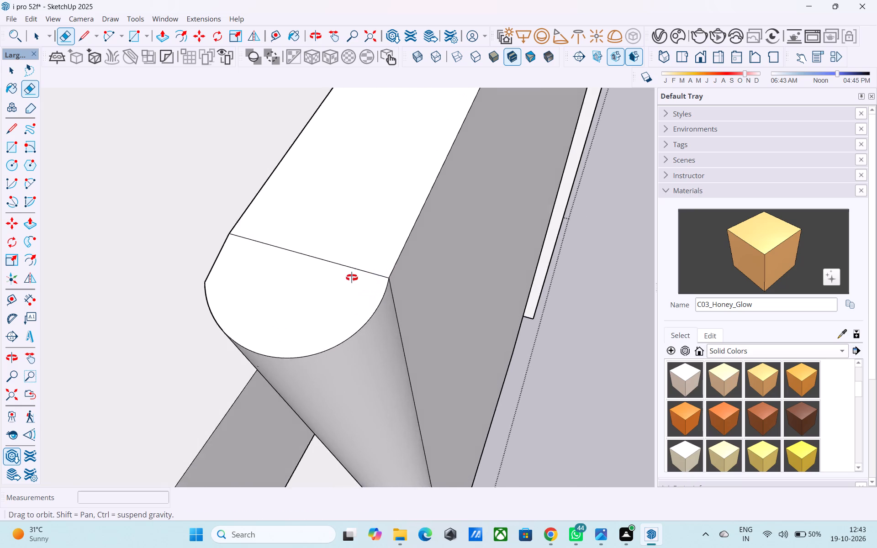
middle_drag(352, 278, 613, 262)
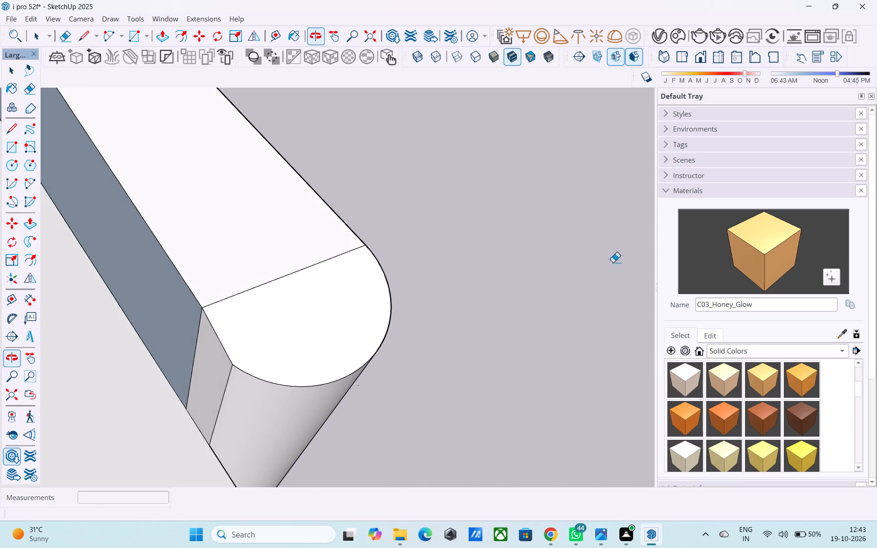
scroll(614, 257, down, 15)
key(space)
click(347, 235)
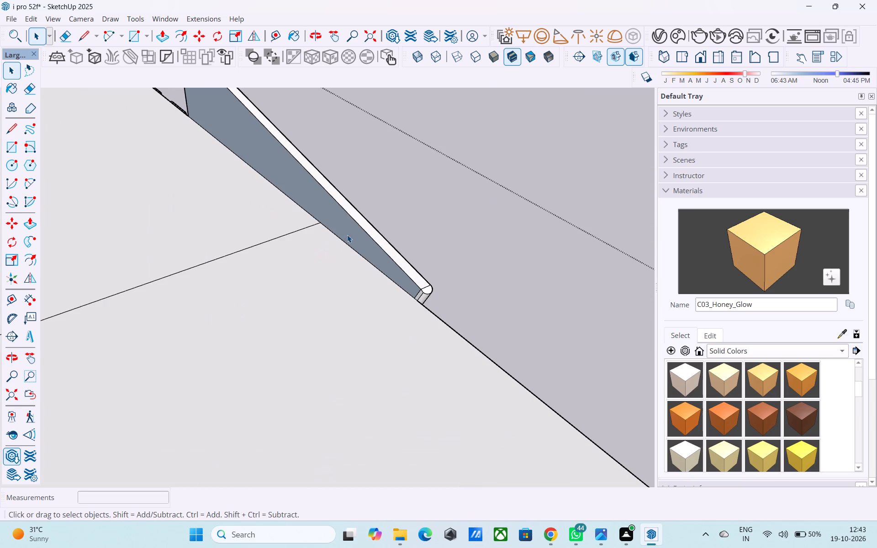
right_click(348, 235)
click(420, 390)
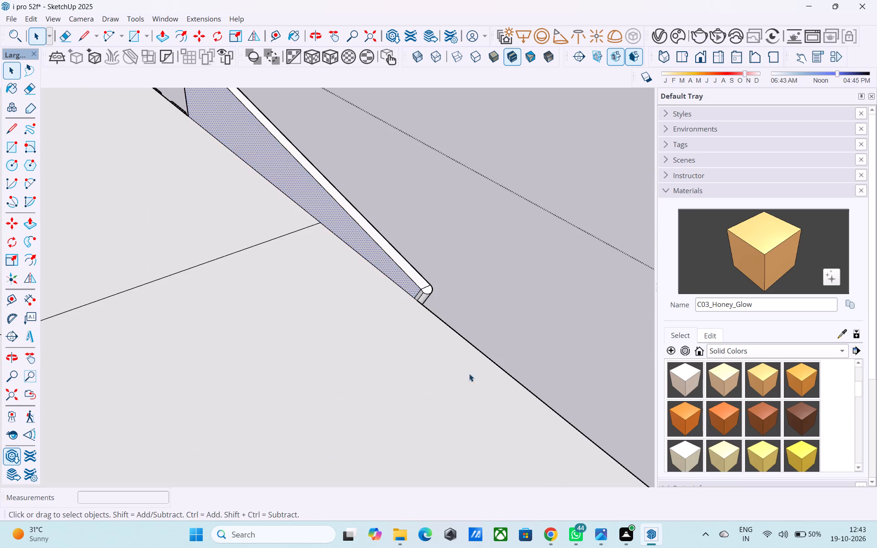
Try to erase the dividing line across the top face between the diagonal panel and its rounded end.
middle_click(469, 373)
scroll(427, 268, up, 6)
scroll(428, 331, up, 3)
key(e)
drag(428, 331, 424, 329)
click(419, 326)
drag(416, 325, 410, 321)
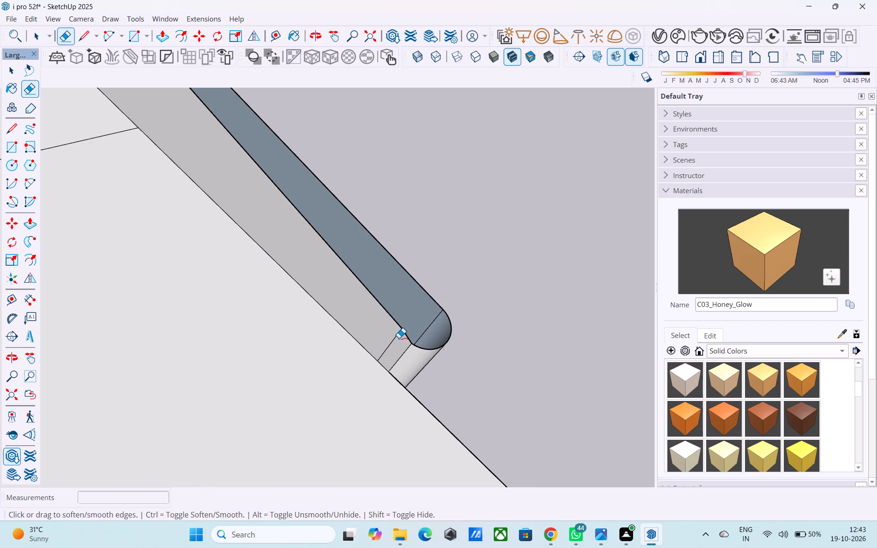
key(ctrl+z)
Erase the seam line between the diagonal panel's back face and the flat side of its rounded end.
drag(399, 337, 393, 332)
Examine the diagonal panel with its rounded edge and the adjoining vertical strips from the front of the building.
scroll(513, 316, down, 3)
middle_drag(511, 319, 124, 264)
scroll(131, 263, down, 3)
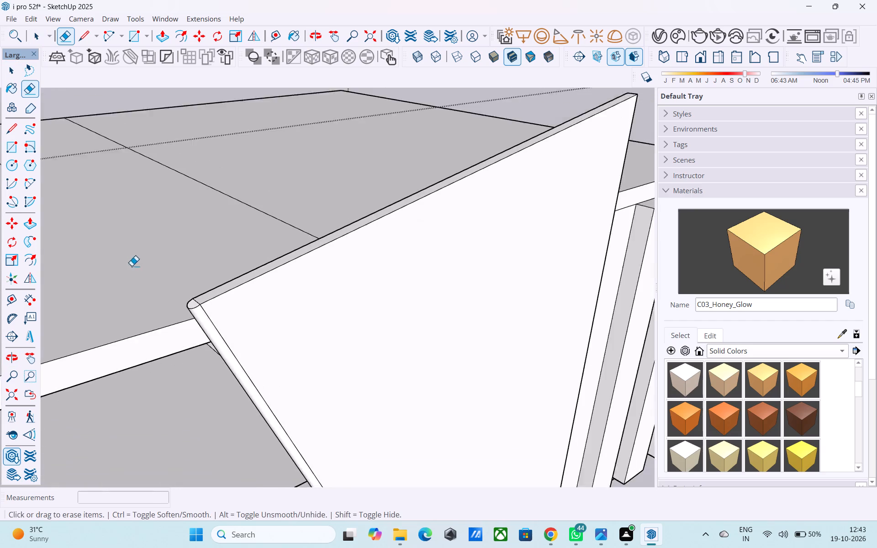
scroll(132, 266, down, 2)
scroll(310, 298, down, 5)
shift+middle_drag(310, 298, 246, 250)
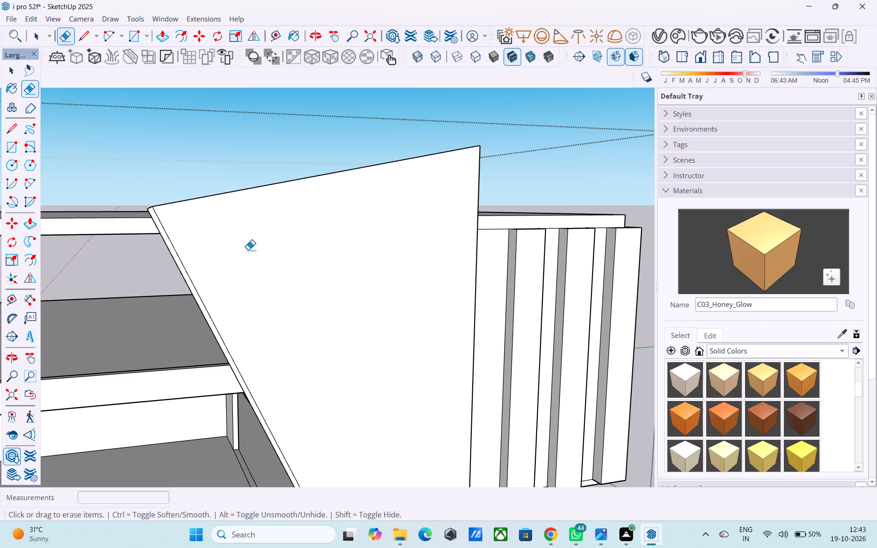
scroll(248, 249, down, 4)
shift+middle_drag(247, 252, 274, 219)
middle_drag(378, 396, 375, 396)
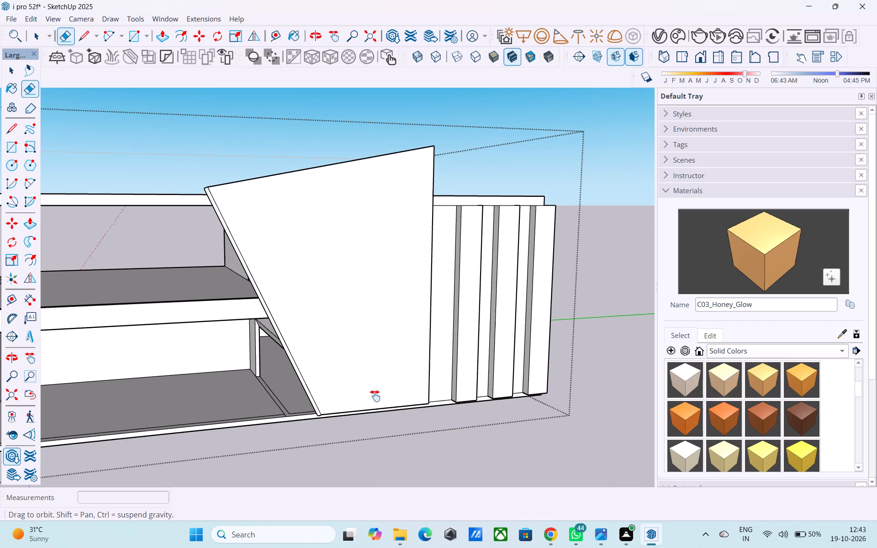
middle_drag(375, 396, 361, 391)
scroll(363, 390, up, 1)
shift+middle_drag(364, 390, 307, 443)
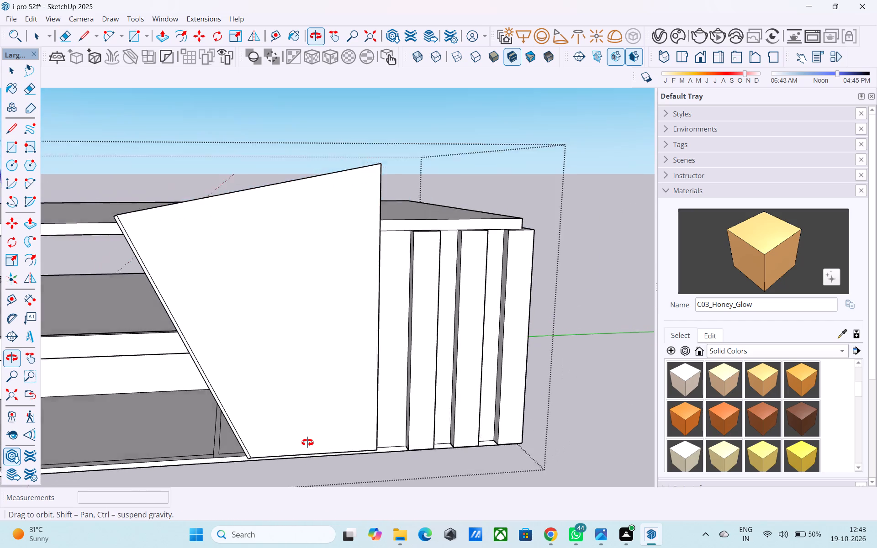
shift+middle_drag(307, 443, 296, 449)
Pull the top of the vertical strip nearest the diagonal panel up level with the panel's highest corner.
scroll(402, 217, up, 1)
middle_drag(396, 248, 387, 313)
scroll(382, 341, up, 3)
key(space)
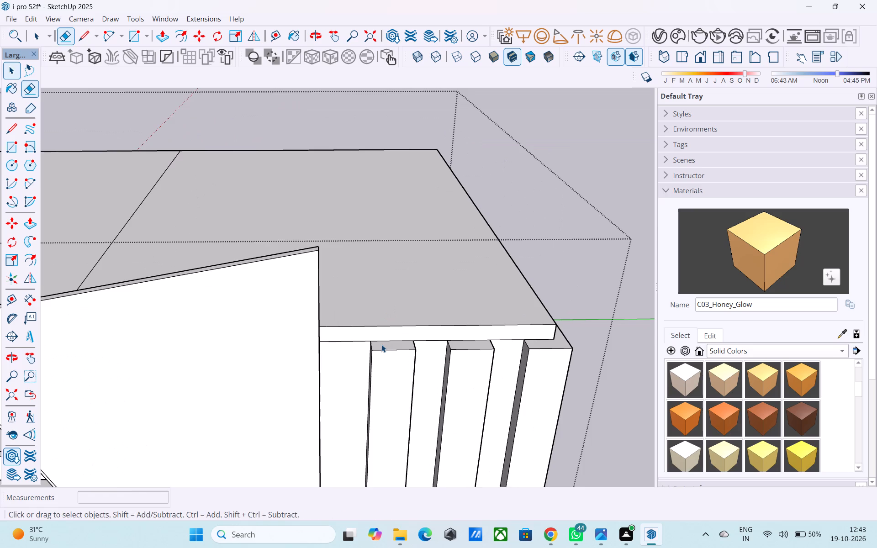
scroll(381, 344, up, 2)
click(381, 344)
key(p)
click(381, 344)
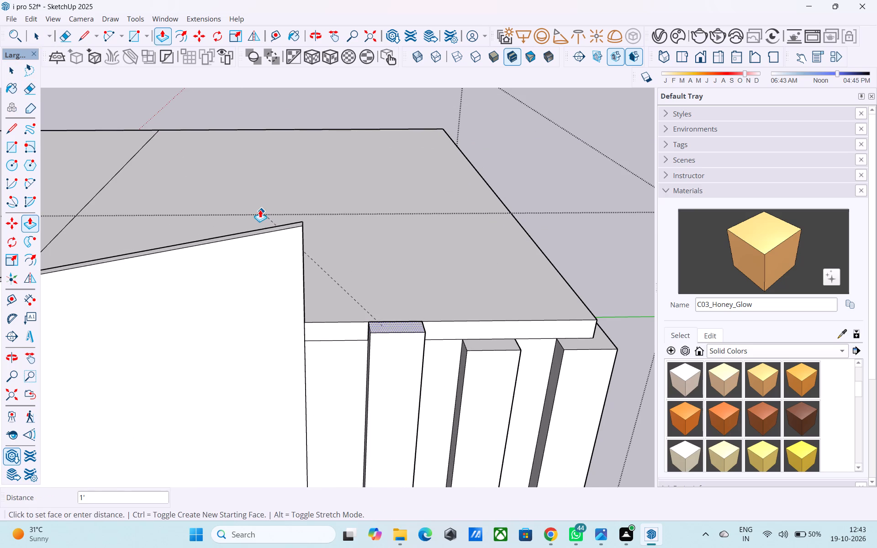
click(304, 225)
Raise the top of the middle vertical strip by the same distance as the strip nearest the panel.
scroll(501, 347, up, 5)
key(space)
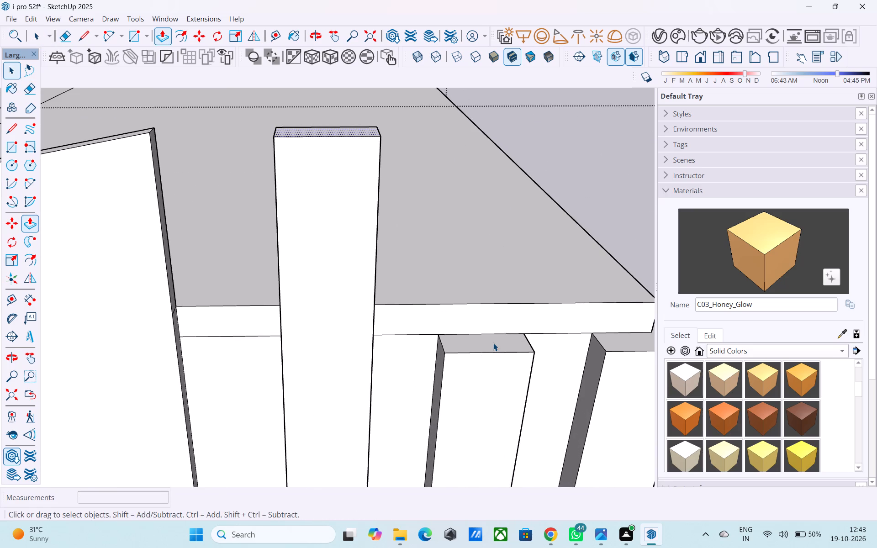
click(493, 343)
key(p)
double_click(493, 343)
scroll(147, 389, down, 5)
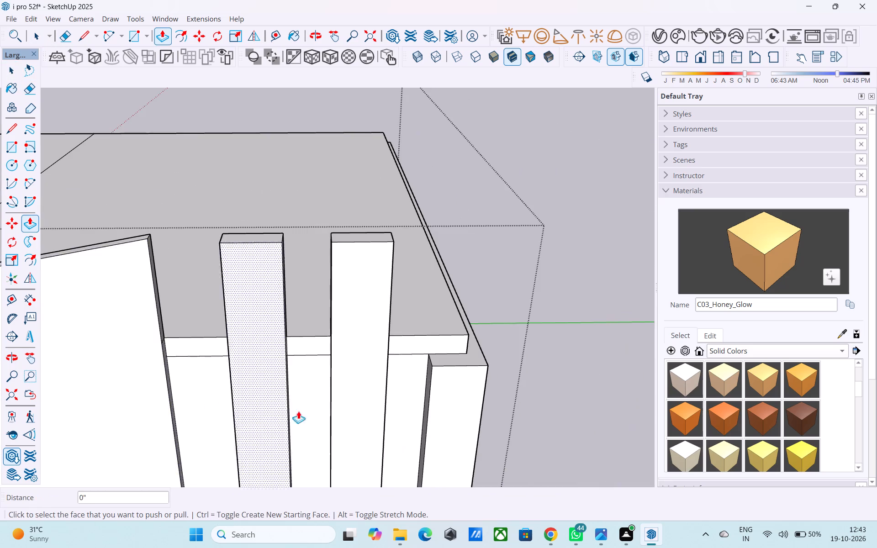
Draw a line across the wall top from the slab's corner to the outer edge, separating the outermost strip's top.
key(space)
scroll(446, 399, up, 4)
key(l)
scroll(470, 319, up, 3)
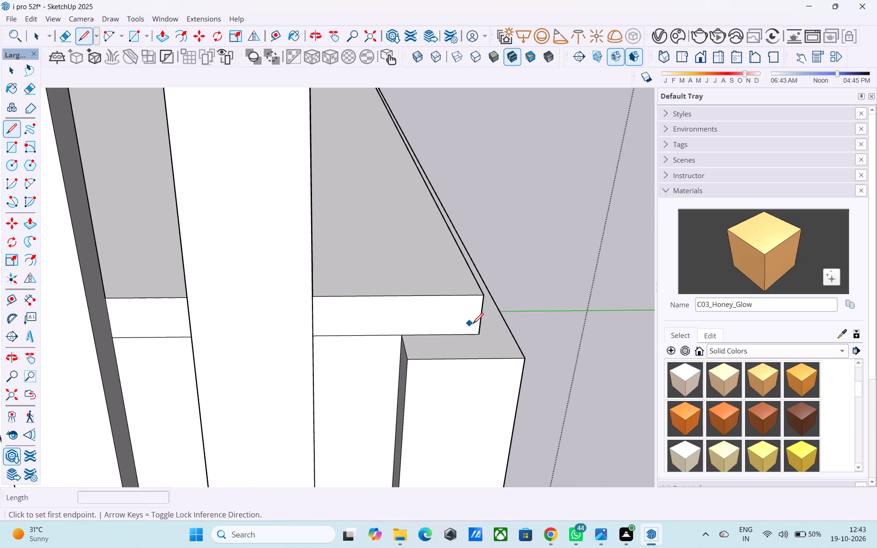
click(478, 332)
click(508, 333)
key(space)
Raise the top of the outermost vertical strip by the same distance as the other two strips.
click(496, 346)
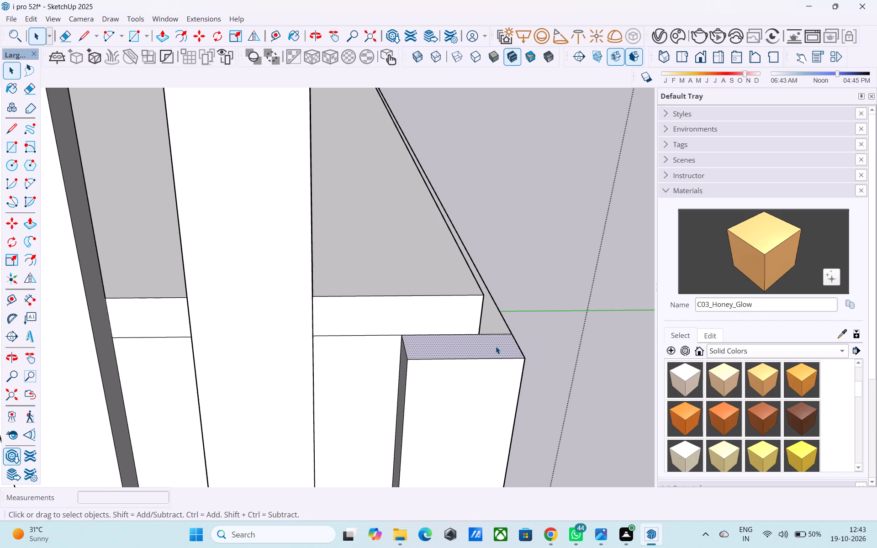
key(p)
click(496, 346)
click(496, 346)
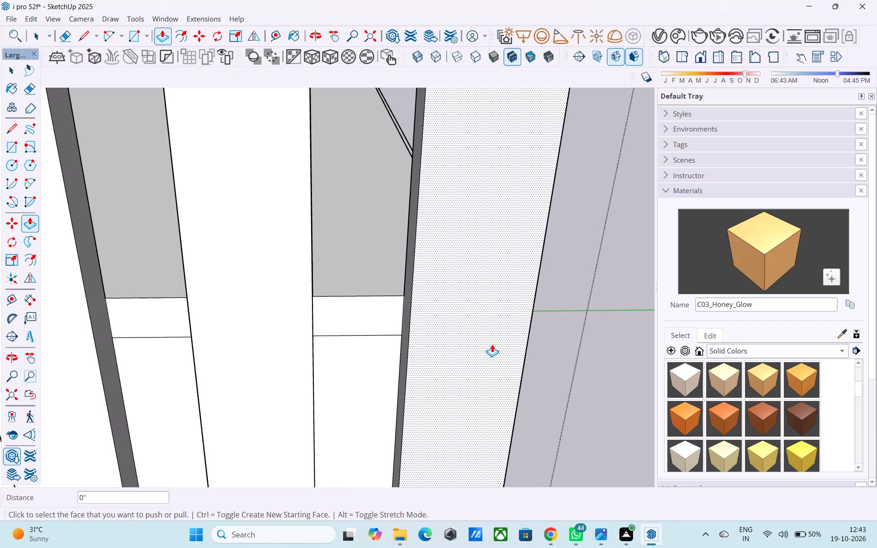
Erase the slab's lower edge lines on the front wall between the diagonal panel and the three vertical strips.
scroll(489, 344, down, 3)
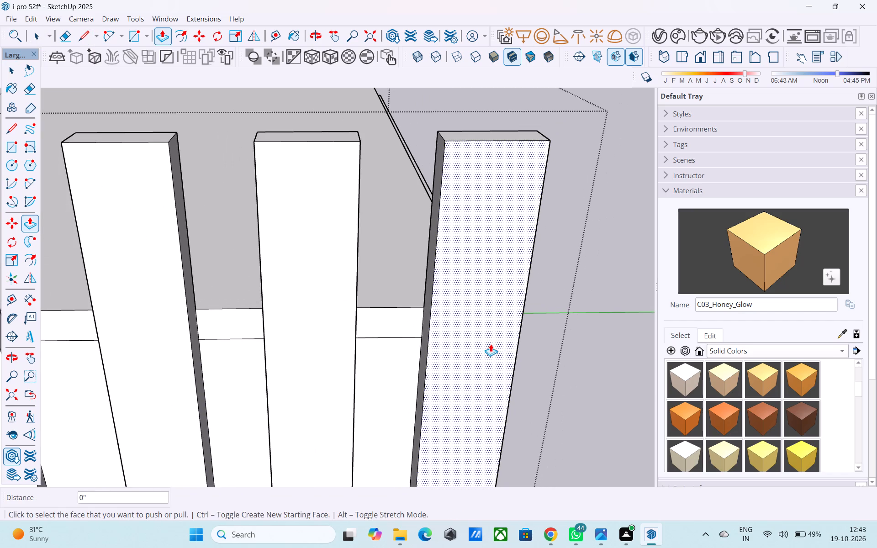
scroll(492, 352, down, 3)
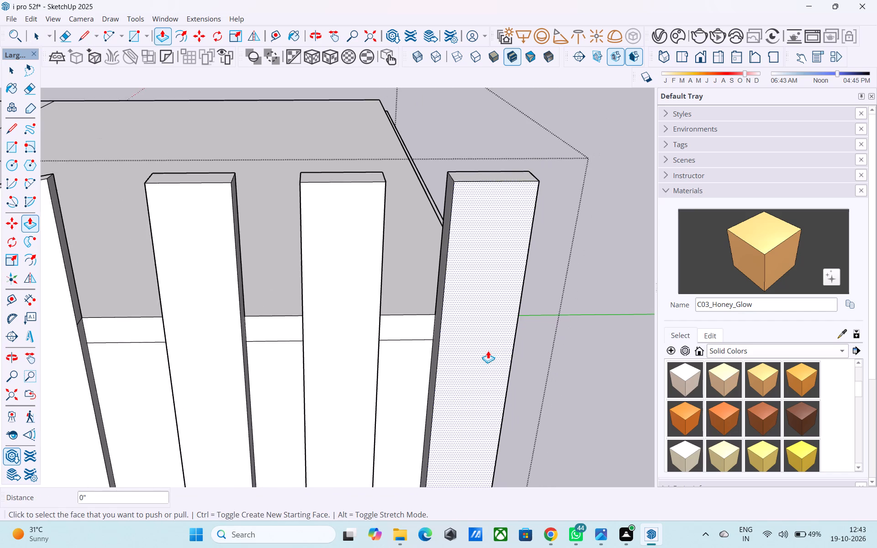
scroll(488, 351, down, 3)
middle_drag(378, 429, 396, 393)
scroll(399, 392, down, 5)
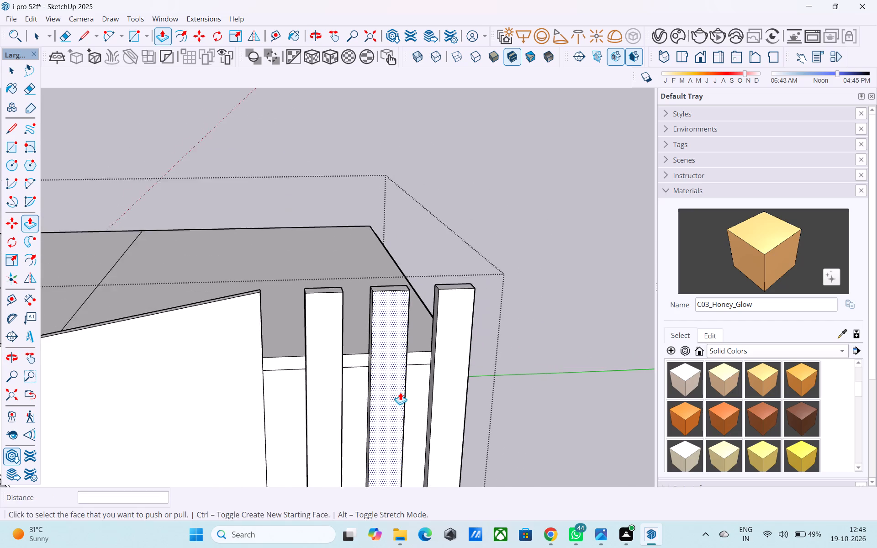
middle_drag(400, 392, 381, 358)
scroll(340, 320, up, 2)
scroll(339, 320, down, 5)
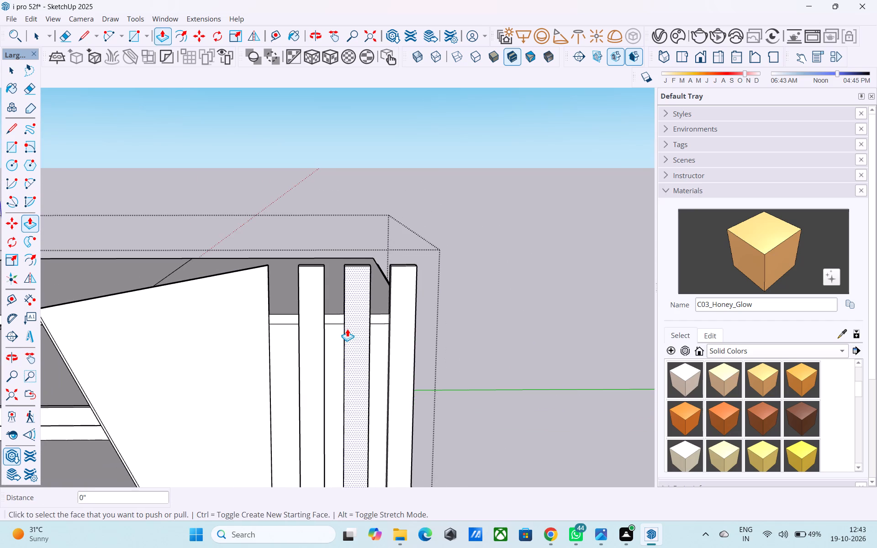
key(space)
scroll(347, 329, down, 2)
scroll(295, 358, up, 4)
shift+middle_drag(333, 347, 352, 343)
scroll(328, 296, up, 3)
key(e)
scroll(328, 296, up, 1)
drag(315, 309, 309, 303)
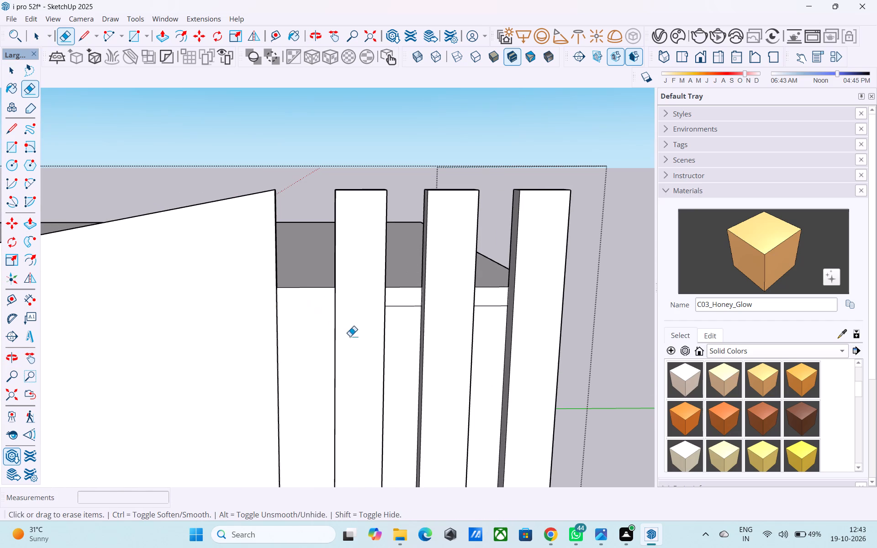
drag(401, 311, 400, 305)
drag(500, 310, 493, 306)
Pull the roof slab's side face out 9" so it sits flush with the side wall beside the outermost strip.
middle_drag(491, 313, 410, 319)
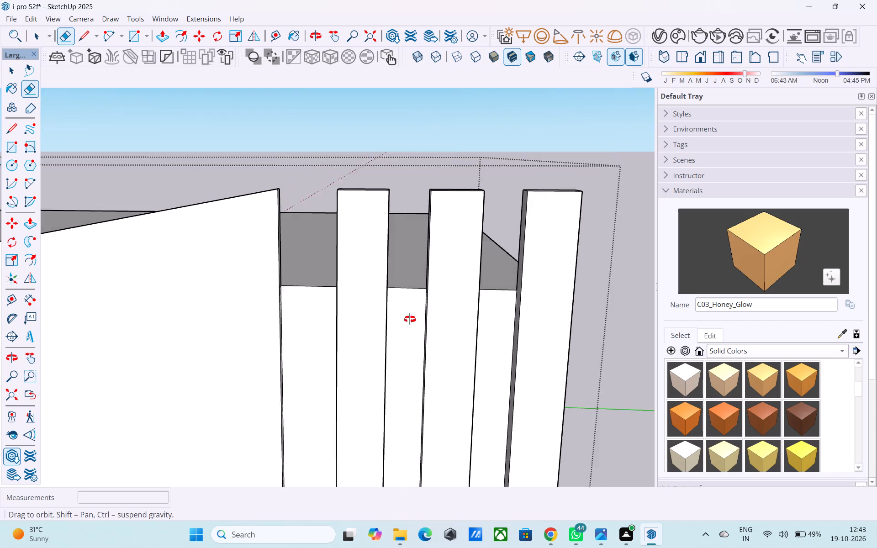
middle_drag(410, 319, 296, 317)
scroll(285, 305, down, 6)
middle_drag(508, 330, 451, 358)
scroll(438, 357, up, 6)
key(space)
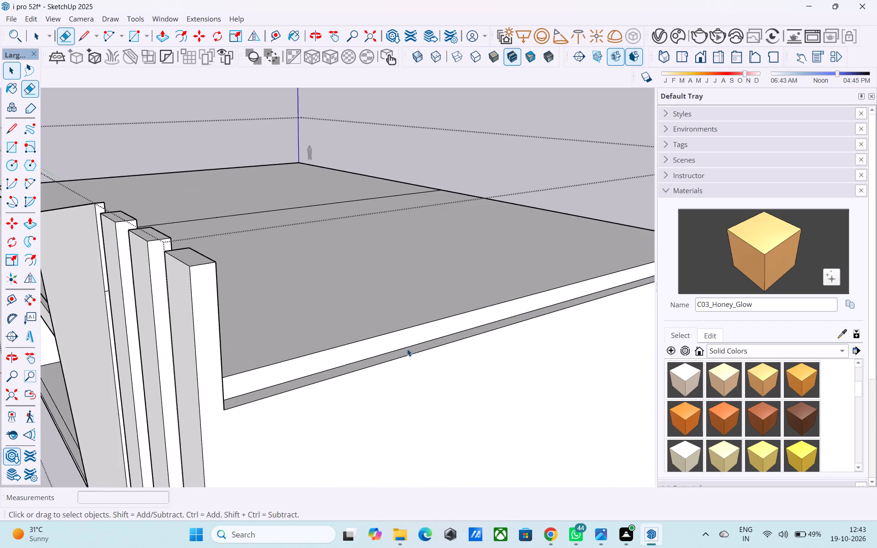
click(401, 346)
key(p)
click(400, 346)
click(411, 365)
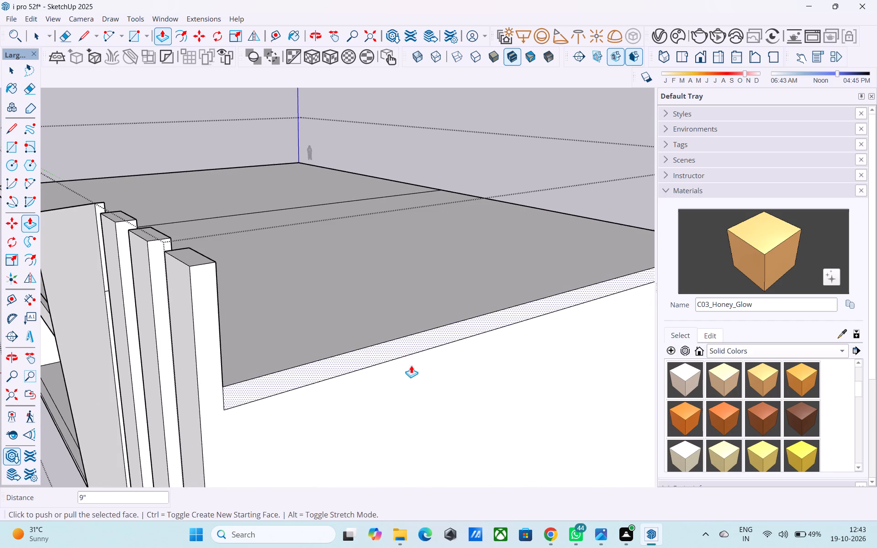
key(space)
Raise the roof section behind the vertical strips by about 2' 3/4" with Push/Pull.
scroll(408, 371, down, 5)
middle_drag(358, 407, 590, 362)
scroll(517, 285, down, 5)
middle_drag(476, 314, 457, 296)
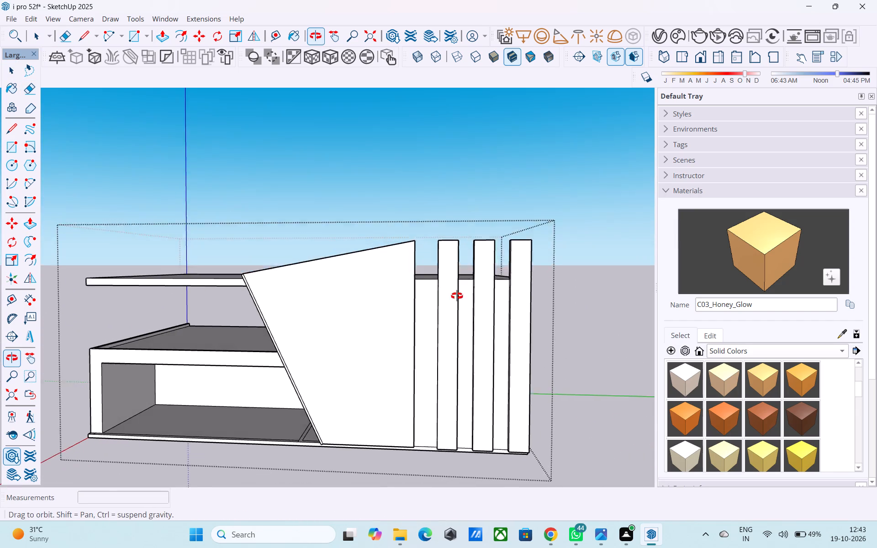
middle_drag(457, 296, 449, 303)
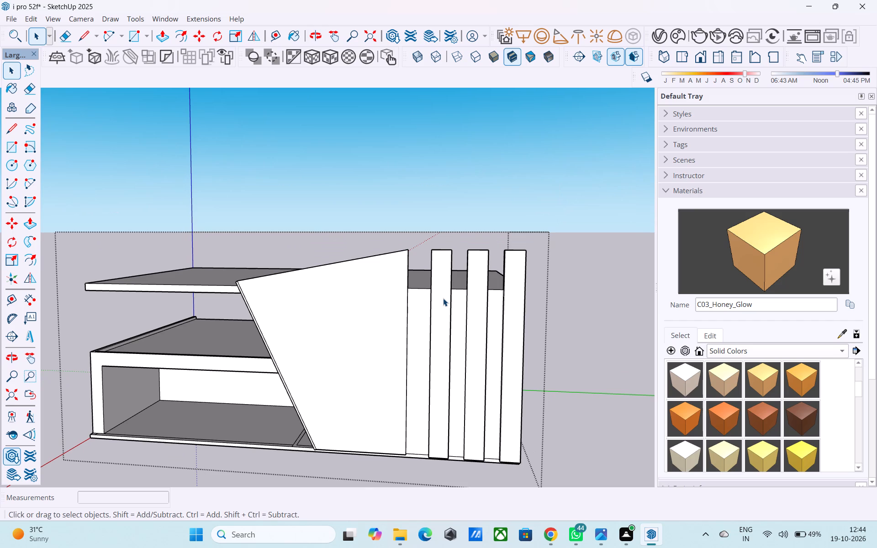
scroll(428, 301, down, 5)
middle_drag(415, 314, 243, 419)
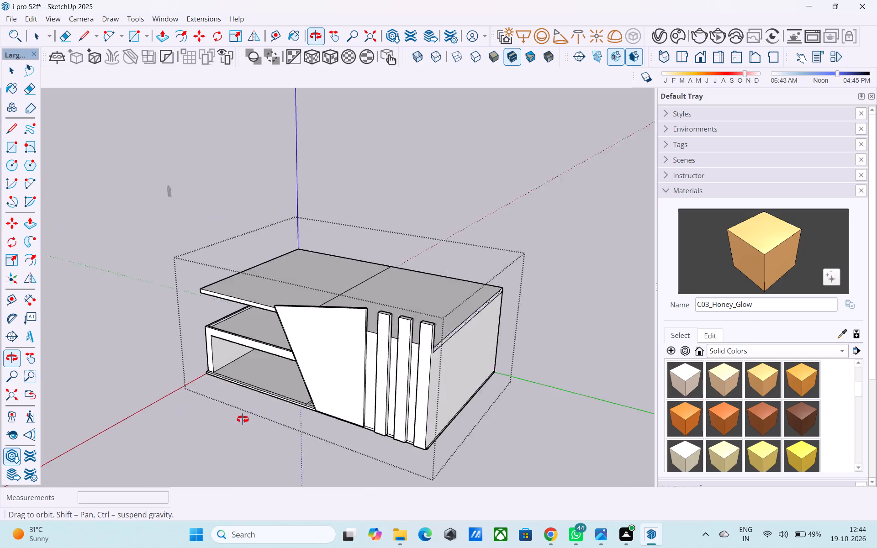
middle_drag(243, 419, 119, 438)
scroll(256, 408, up, 7)
middle_drag(257, 400, 133, 365)
scroll(272, 311, up, 4)
click(243, 307)
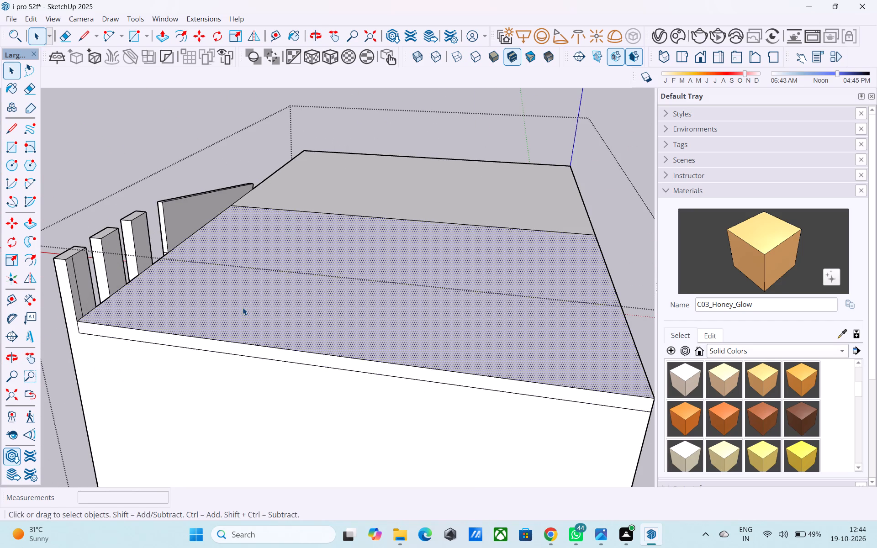
key(p)
click(243, 307)
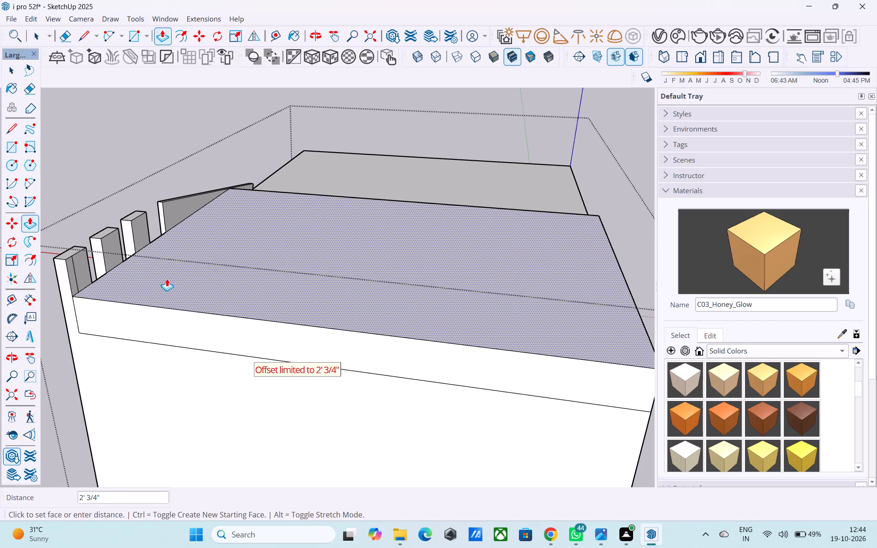
click(165, 277)
key(space)
Paint the front wall between the diagonal panel and the nearest vertical strip with Glass_Basic_01 from the Glass collection.
middle_drag(165, 277, 531, 249)
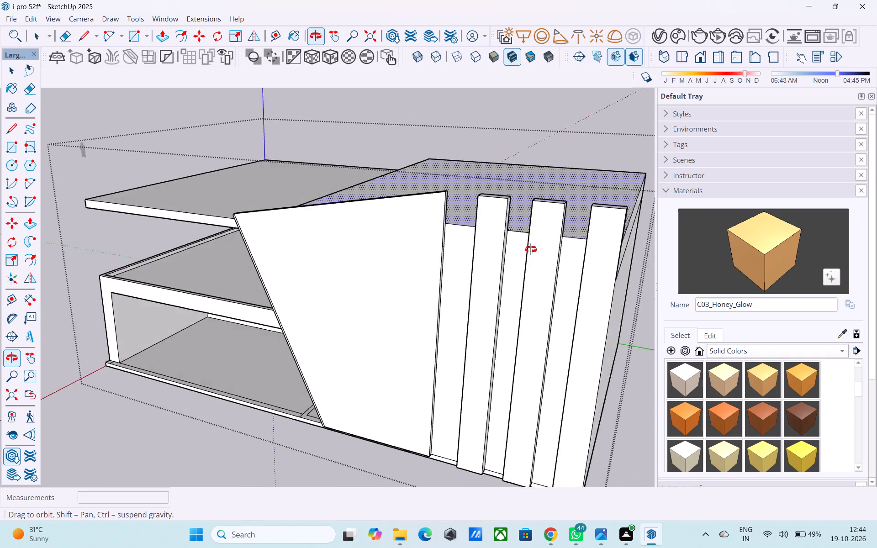
middle_drag(531, 249, 876, 216)
middle_drag(454, 221, 322, 226)
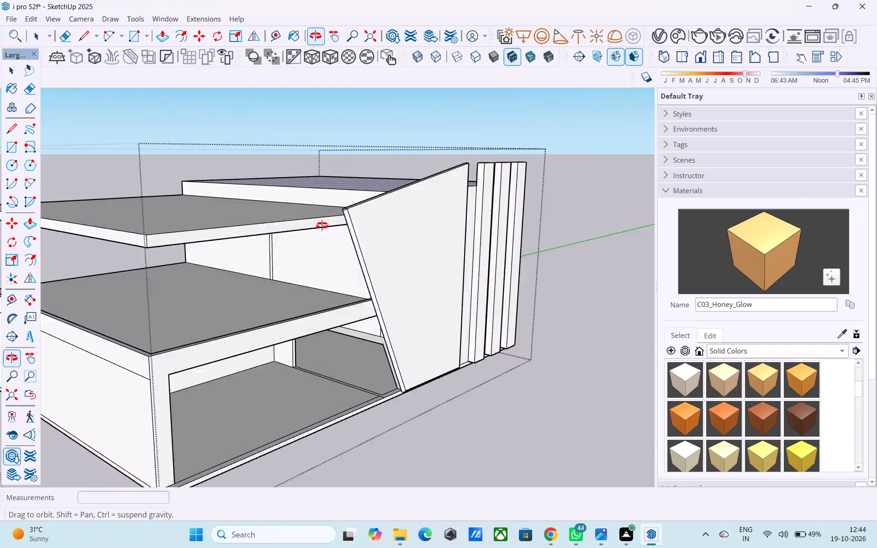
middle_drag(322, 226, 233, 226)
scroll(360, 227, down, 4)
middle_drag(394, 232, 339, 225)
scroll(351, 205, up, 4)
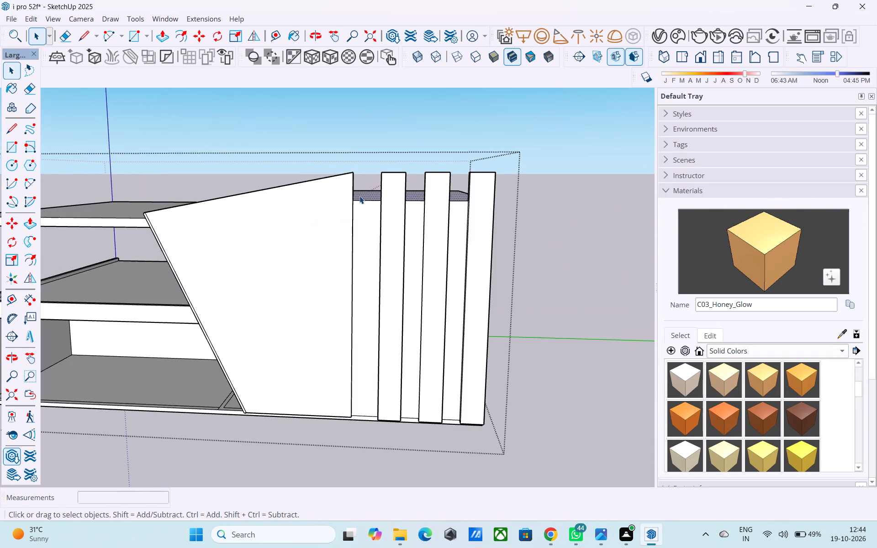
scroll(385, 223, down, 4)
click(809, 346)
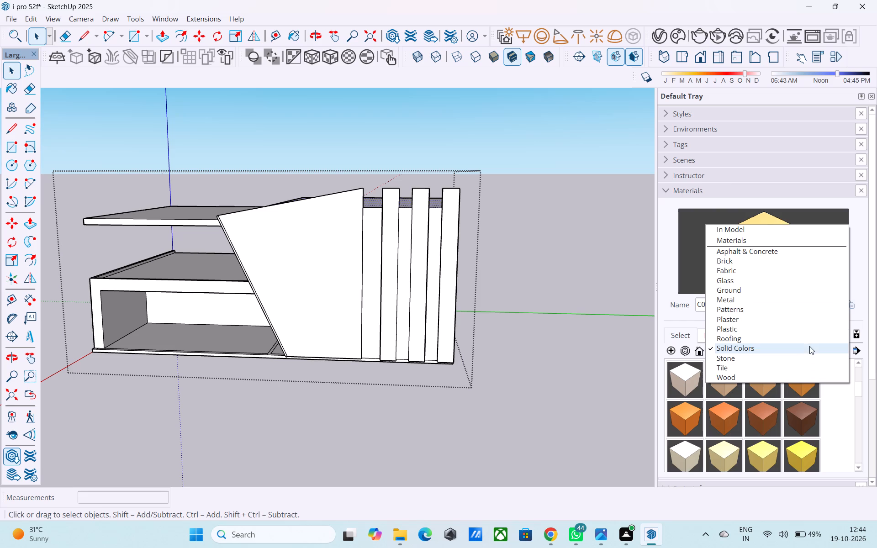
click(786, 275)
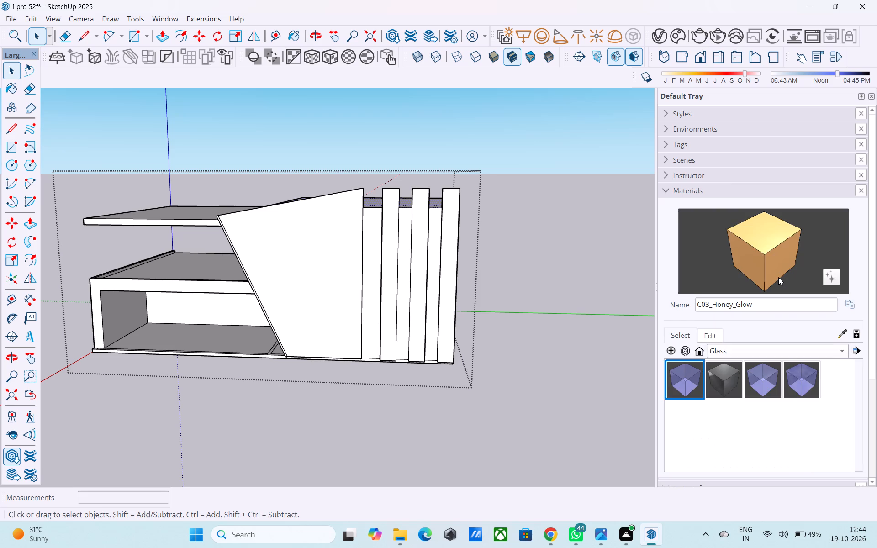
click(679, 387)
click(367, 241)
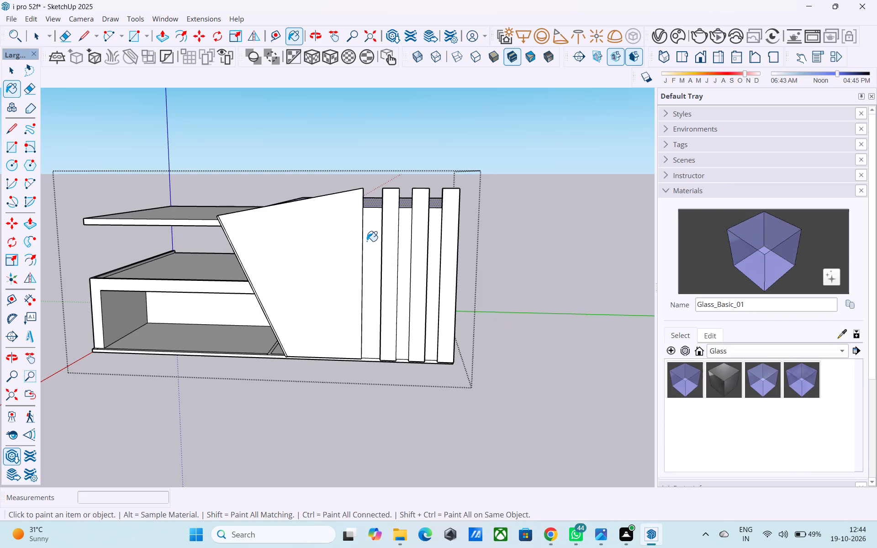
Examine the upper-floor walls behind the diagonal panel, close up and from the building's open side.
middle_drag(396, 232, 708, 219)
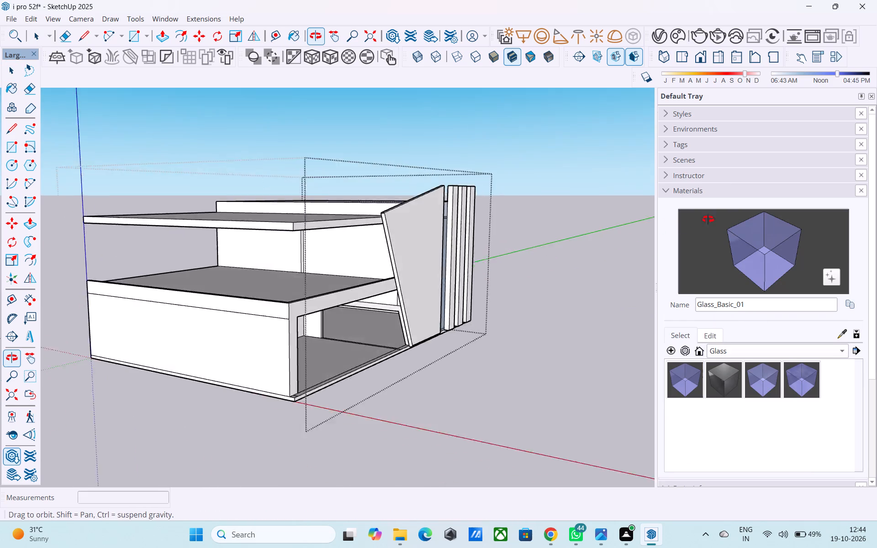
middle_drag(708, 219, 644, 182)
scroll(411, 334, up, 16)
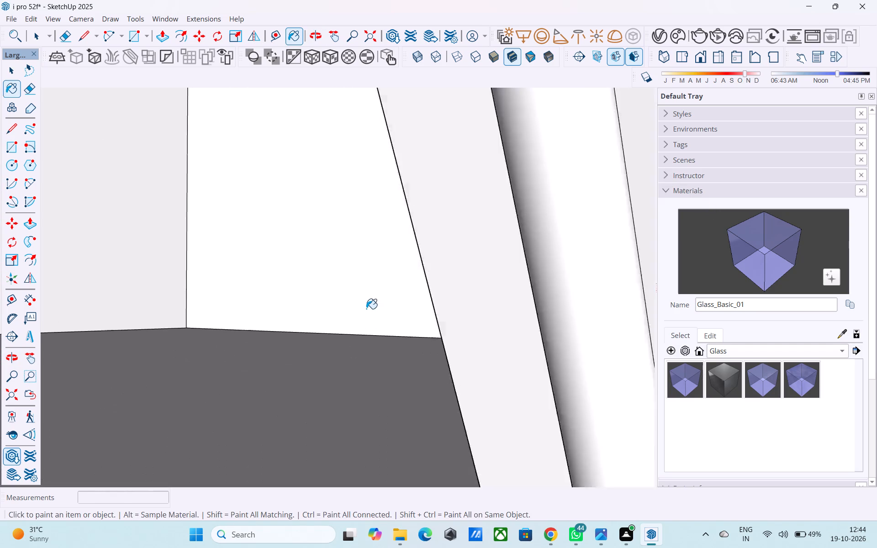
middle_drag(372, 308, 469, 310)
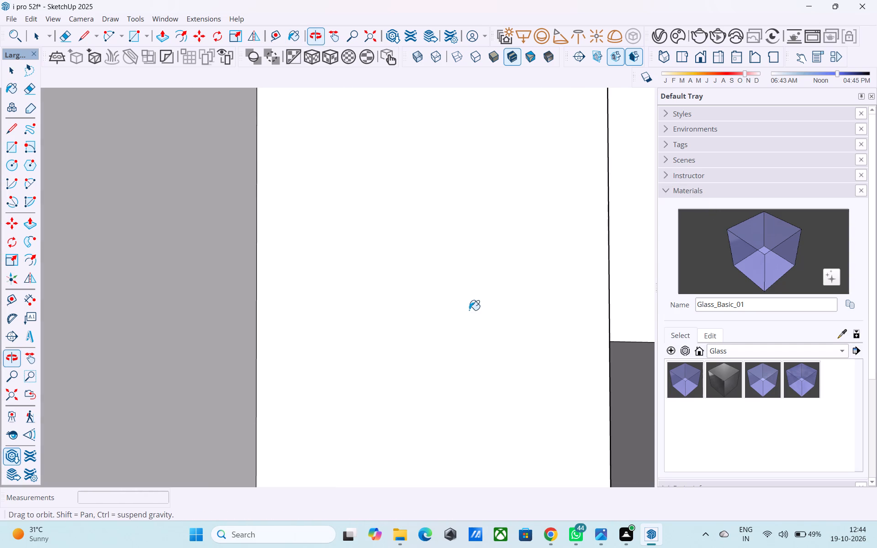
shift+middle_drag(565, 282, 335, 260)
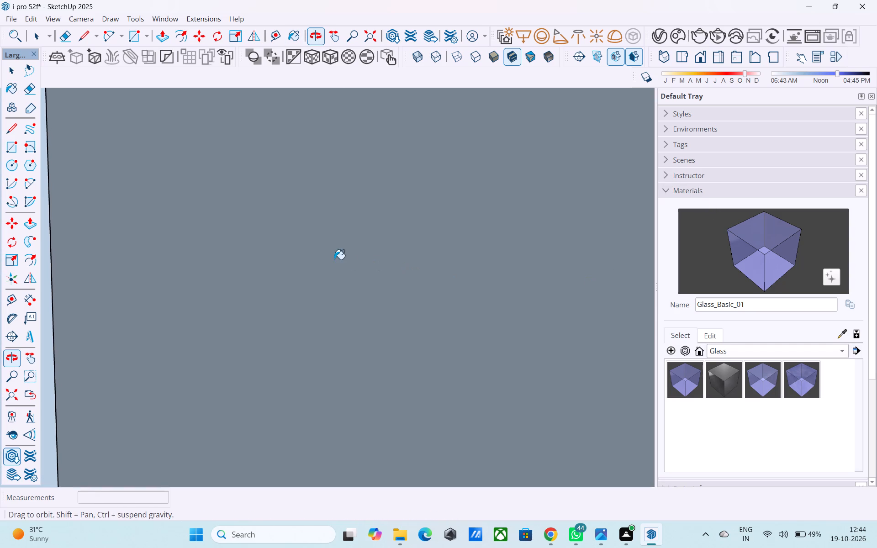
scroll(327, 256, down, 12)
middle_drag(521, 329, 308, 323)
scroll(312, 324, down, 15)
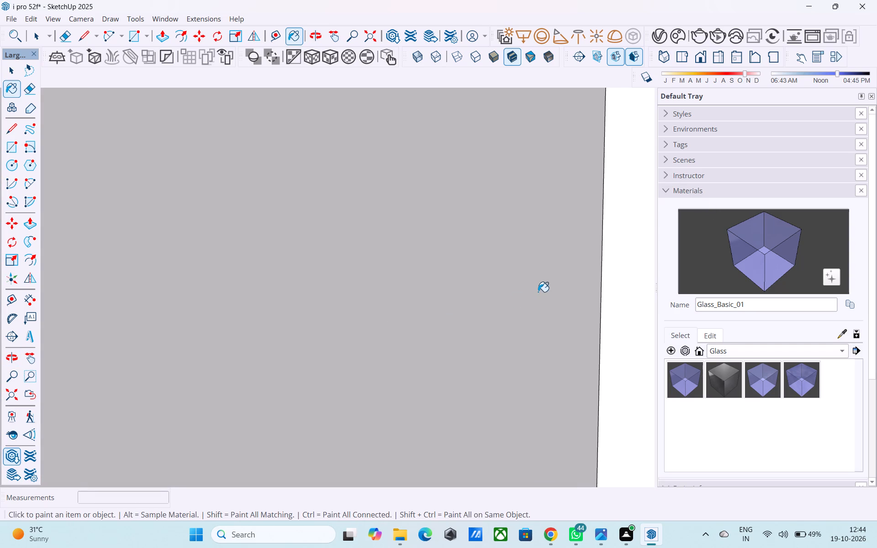
scroll(538, 292, down, 20)
scroll(538, 292, down, 15)
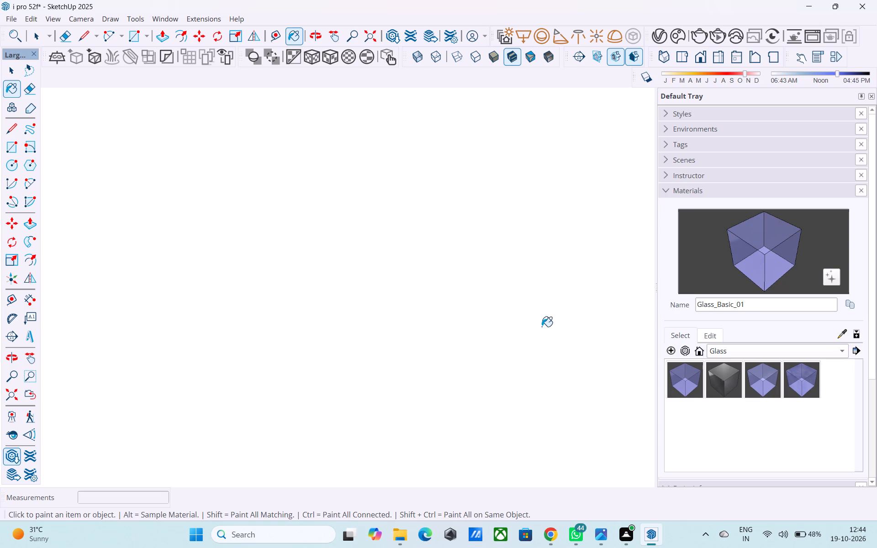
scroll(542, 327, down, 20)
scroll(542, 327, down, 15)
scroll(514, 338, down, 20)
scroll(514, 338, down, 14)
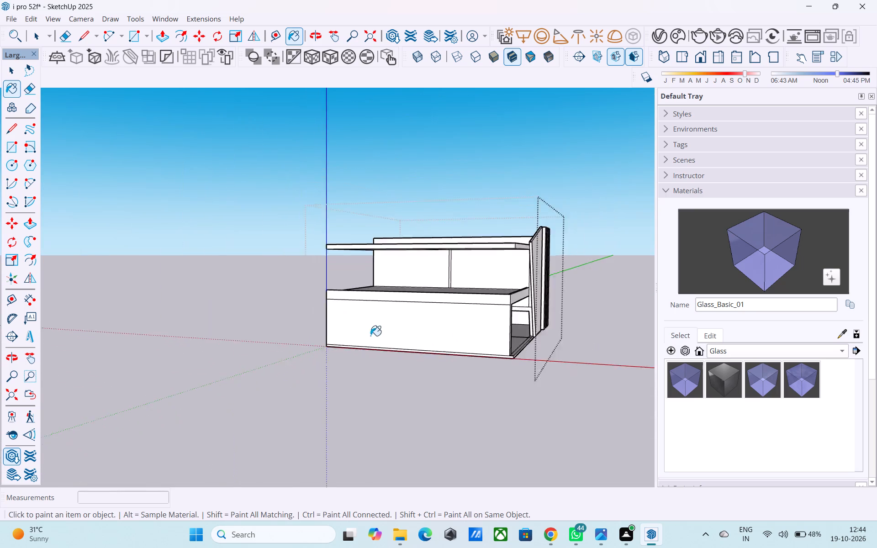
Paint the two front wall areas between the three vertical strips with Glass_Basic_01.
middle_drag(486, 342, 370, 358)
middle_drag(560, 284, 448, 303)
scroll(607, 312, up, 13)
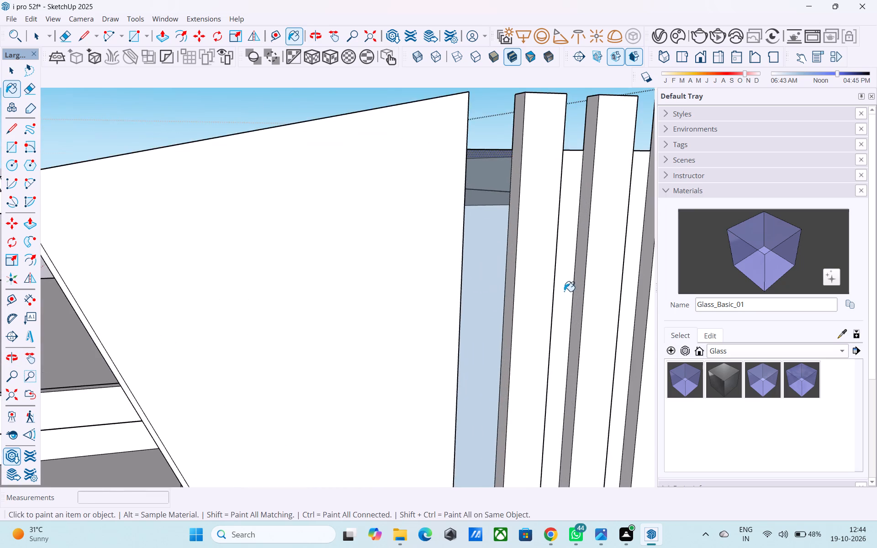
middle_drag(564, 291, 409, 326)
shift+middle_drag(552, 305, 409, 390)
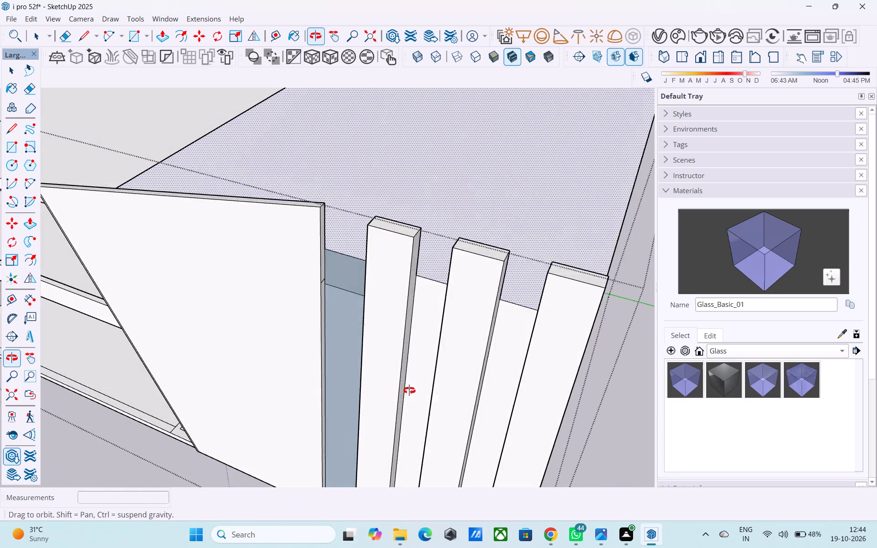
shift+middle_drag(409, 390, 434, 364)
click(444, 346)
click(518, 327)
Raise the ceiling face of the room behind the diagonal panel by 1' with Push/Pull.
shift+middle_drag(501, 337, 441, 370)
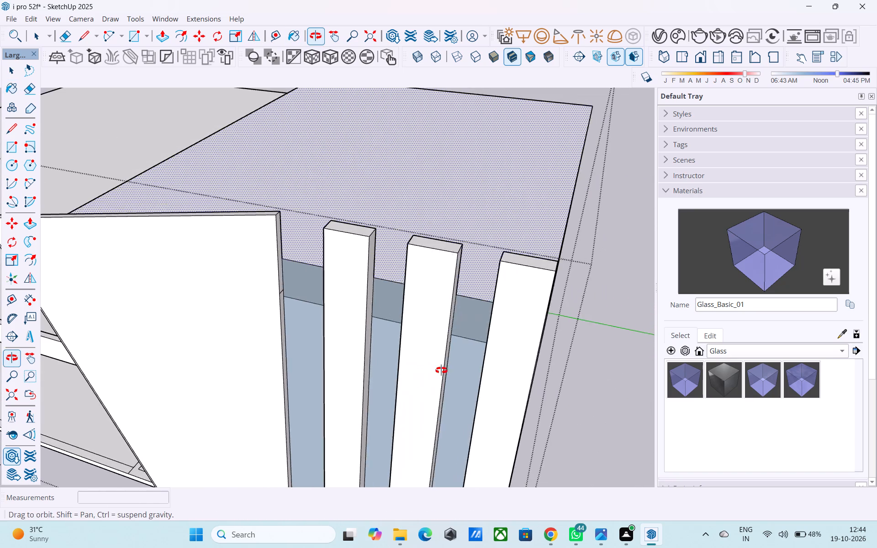
shift+middle_drag(441, 370, 615, 252)
scroll(610, 249, down, 4)
shift+middle_drag(409, 393, 540, 255)
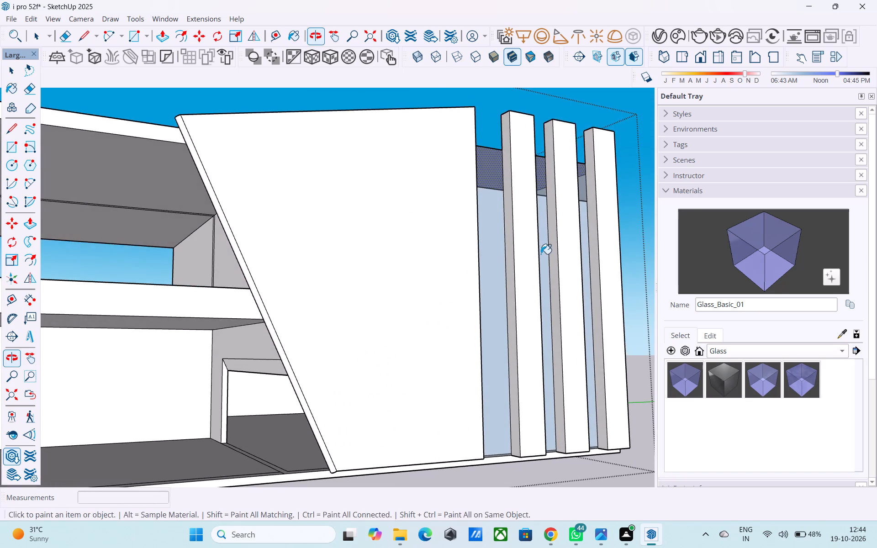
shift+middle_drag(371, 359, 489, 286)
scroll(350, 332, up, 7)
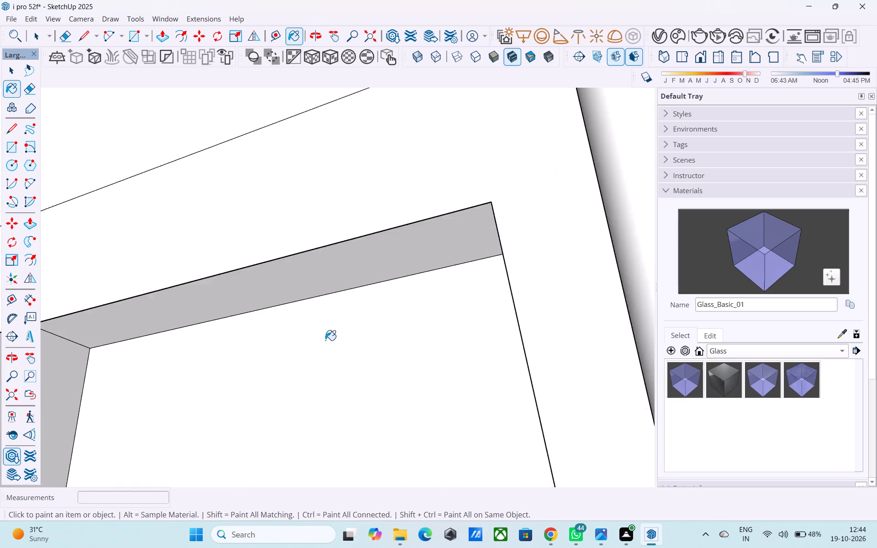
middle_click(330, 343)
key(space)
click(343, 253)
key(p)
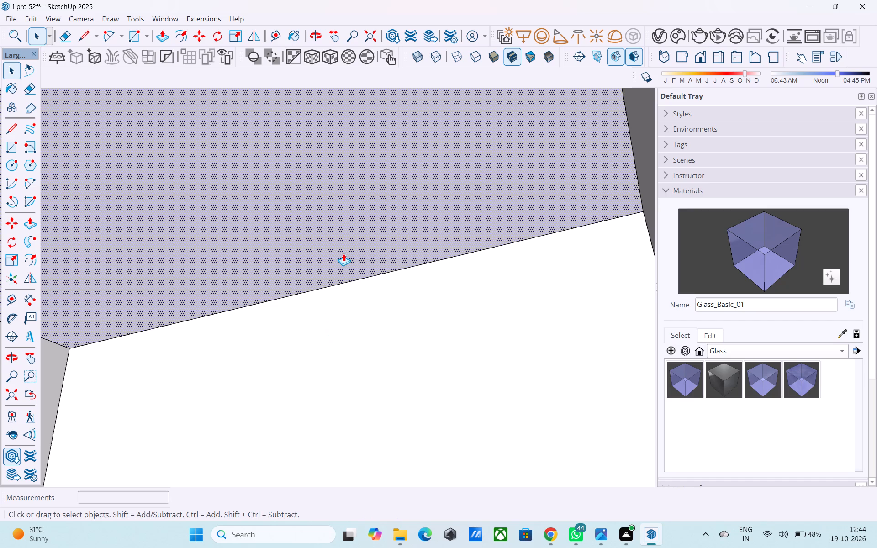
click(343, 253)
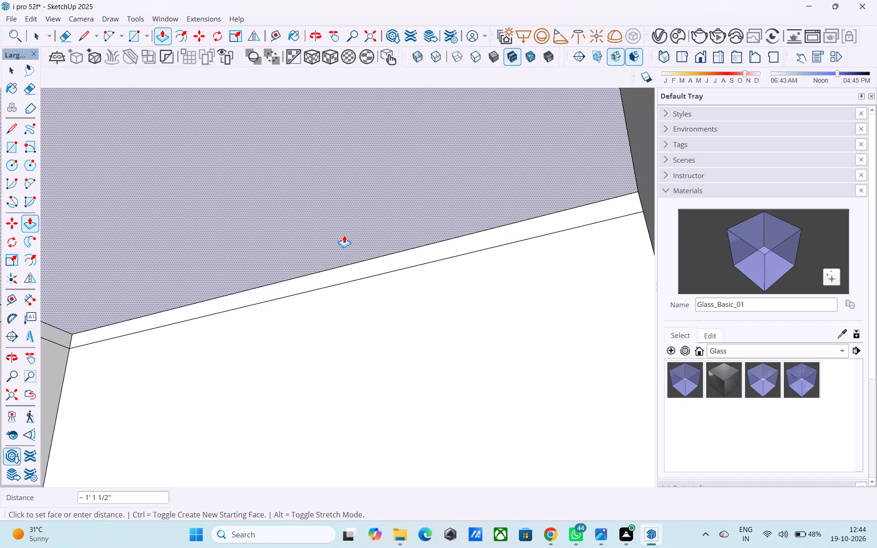
text(1')
key(Return)
Examine the roof edge and glazed areas behind the vertical strips from the front and the side.
scroll(344, 235, down, 4)
middle_drag(344, 235, 294, 313)
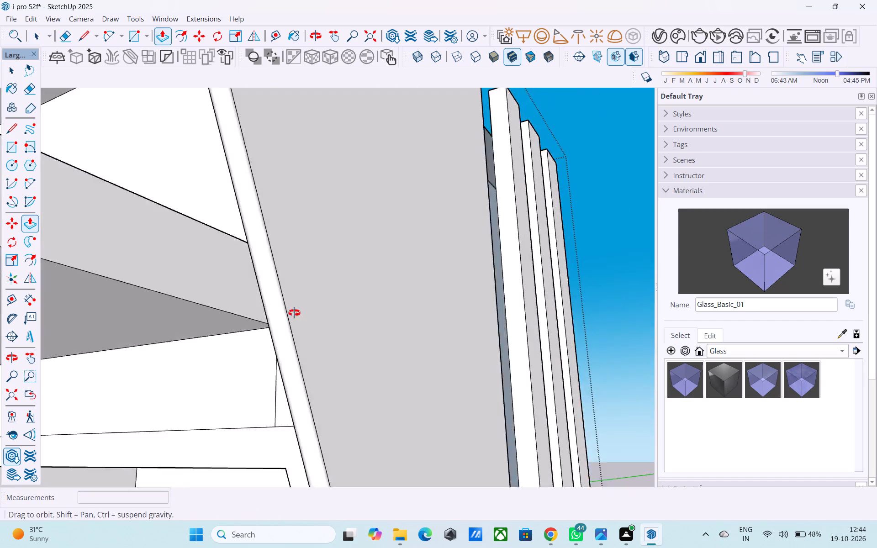
middle_drag(294, 313, 247, 339)
middle_drag(247, 339, 169, 383)
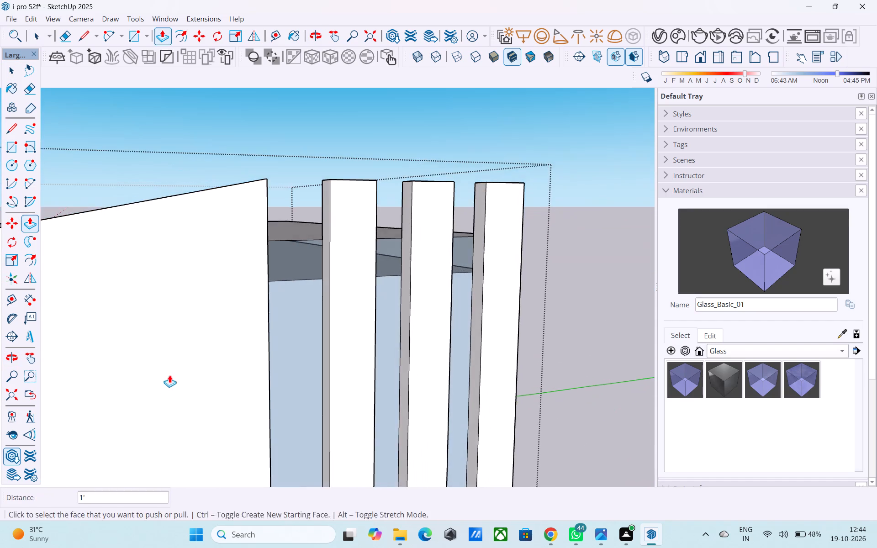
key(l)
scroll(260, 290, up, 3)
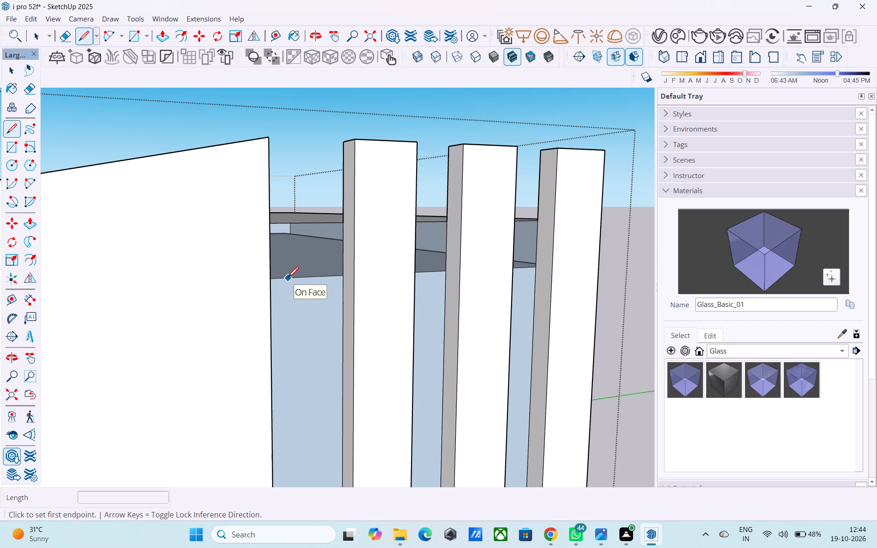
middle_drag(288, 278, 57, 379)
middle_drag(385, 322, 224, 277)
scroll(232, 265, down, 5)
middle_drag(348, 328, 383, 323)
scroll(388, 372, up, 3)
middle_drag(388, 366, 509, 327)
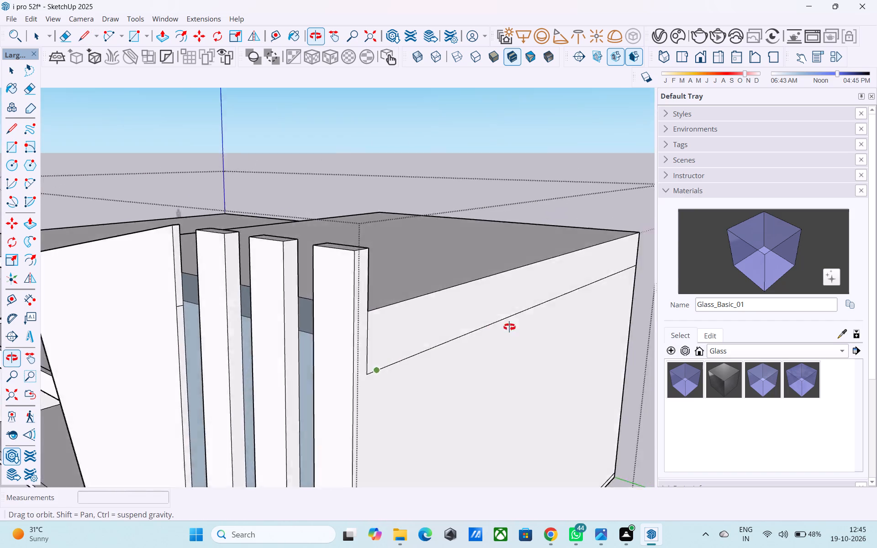
middle_drag(509, 327, 542, 318)
scroll(559, 306, down, 5)
middle_drag(427, 311, 660, 253)
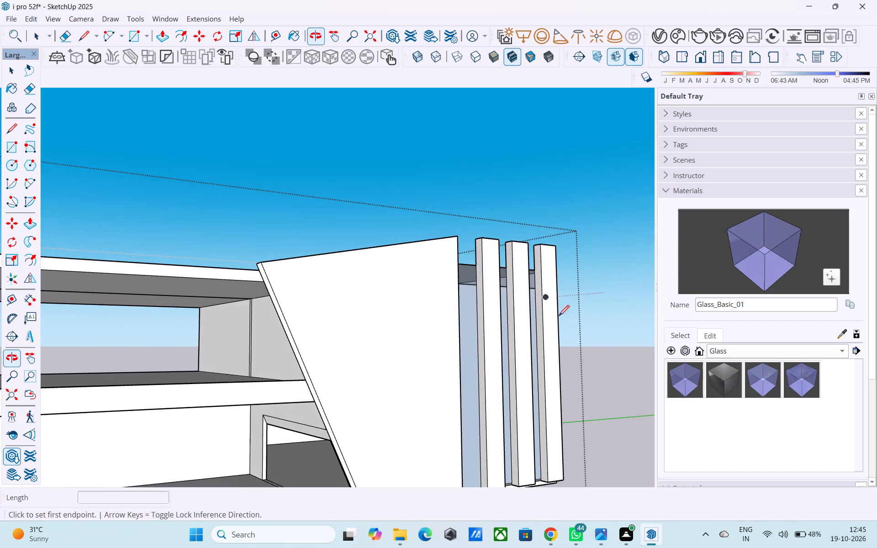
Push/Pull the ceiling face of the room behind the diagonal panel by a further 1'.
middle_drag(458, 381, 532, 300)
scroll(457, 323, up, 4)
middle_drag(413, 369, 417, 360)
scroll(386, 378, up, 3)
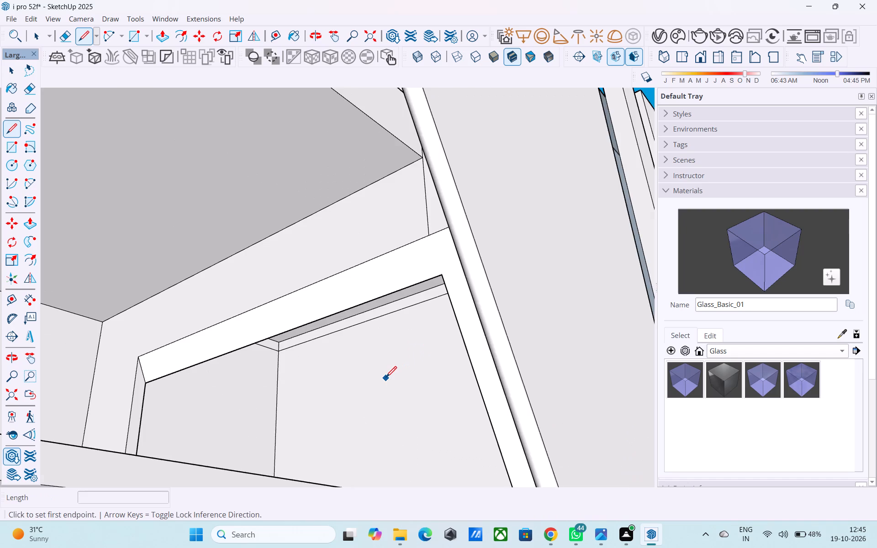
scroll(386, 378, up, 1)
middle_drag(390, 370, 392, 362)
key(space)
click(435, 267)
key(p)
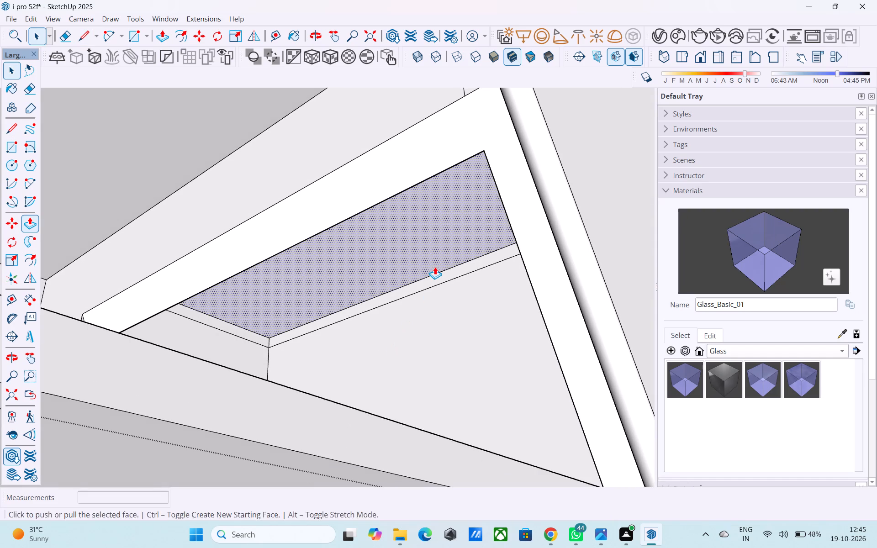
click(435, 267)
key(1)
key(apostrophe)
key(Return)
Examine the ceiling and roof edge behind the three vertical strips from the front.
scroll(436, 251, up, 1)
middle_drag(436, 251, 390, 302)
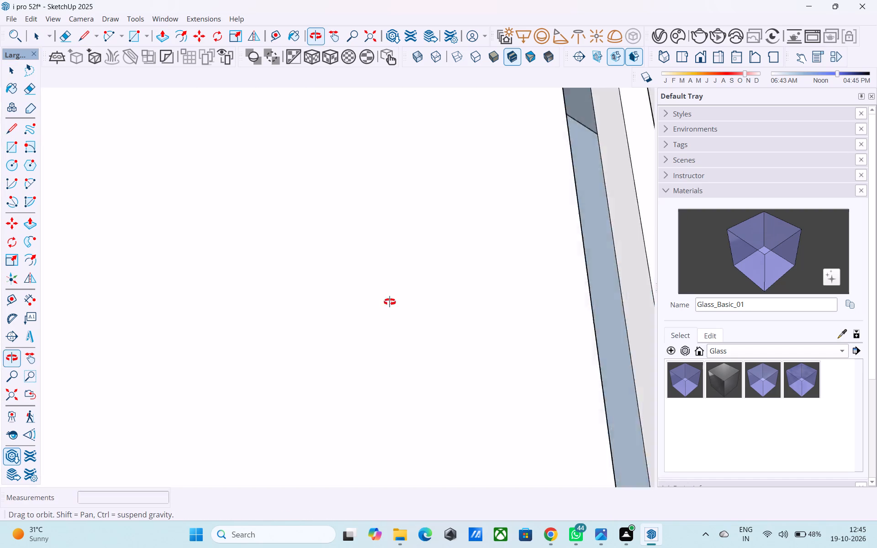
middle_drag(390, 302, 357, 337)
scroll(356, 335, down, 5)
middle_drag(450, 311, 361, 412)
scroll(450, 311, down, 1)
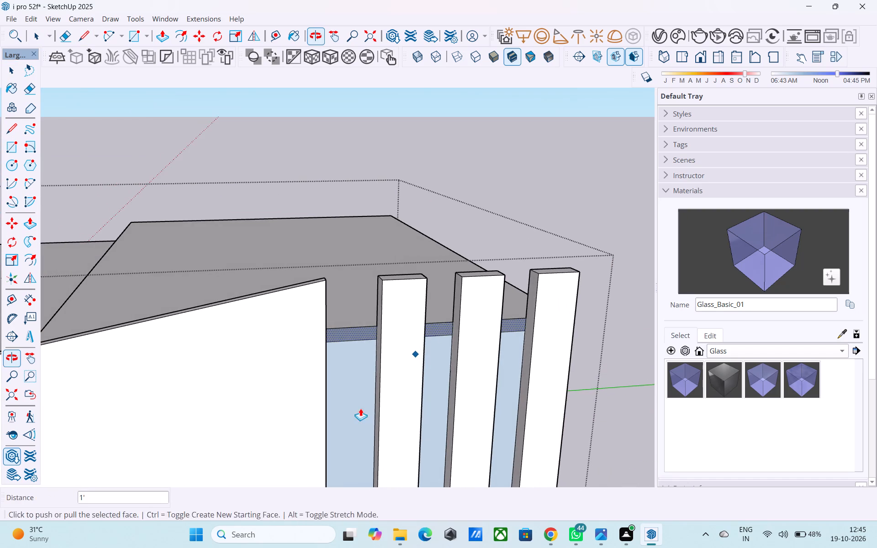
key(space)
scroll(375, 378, down, 3)
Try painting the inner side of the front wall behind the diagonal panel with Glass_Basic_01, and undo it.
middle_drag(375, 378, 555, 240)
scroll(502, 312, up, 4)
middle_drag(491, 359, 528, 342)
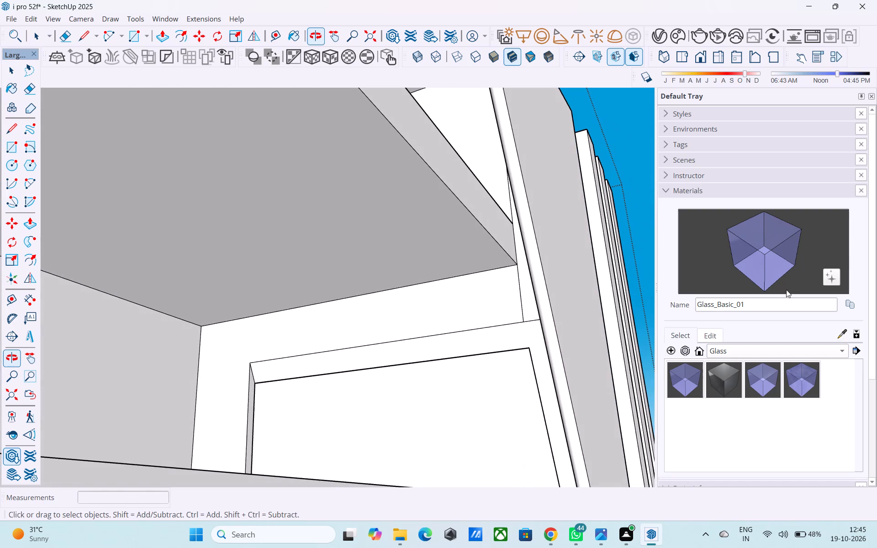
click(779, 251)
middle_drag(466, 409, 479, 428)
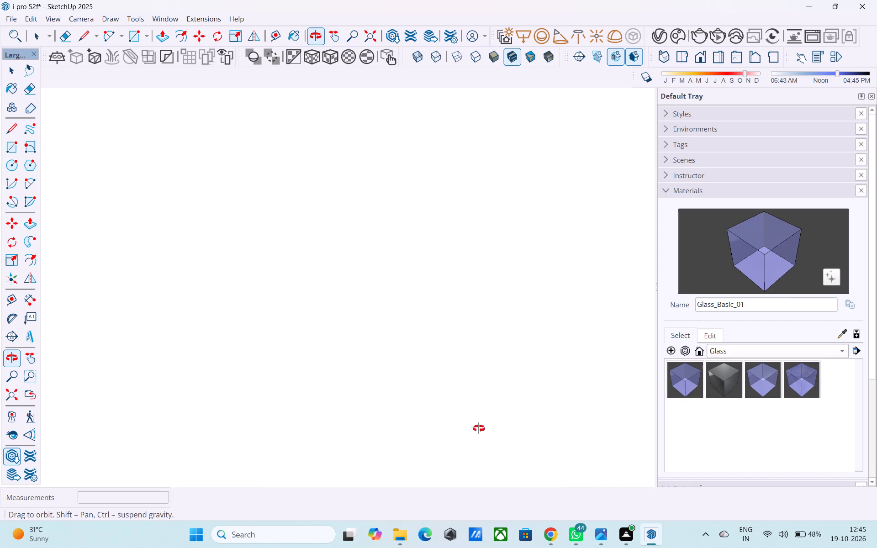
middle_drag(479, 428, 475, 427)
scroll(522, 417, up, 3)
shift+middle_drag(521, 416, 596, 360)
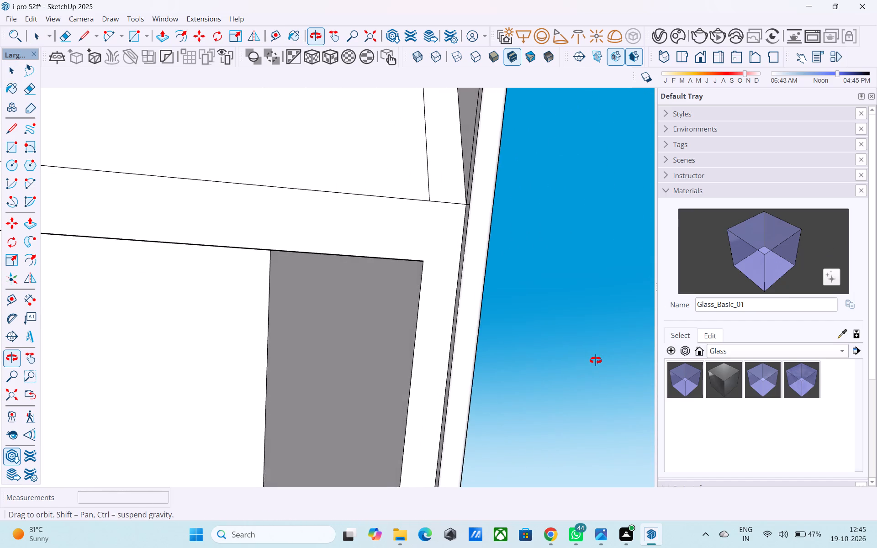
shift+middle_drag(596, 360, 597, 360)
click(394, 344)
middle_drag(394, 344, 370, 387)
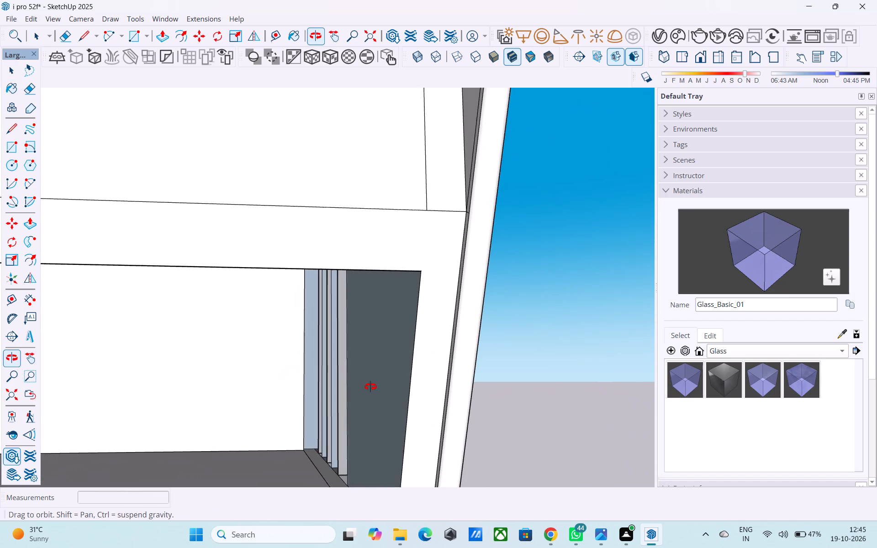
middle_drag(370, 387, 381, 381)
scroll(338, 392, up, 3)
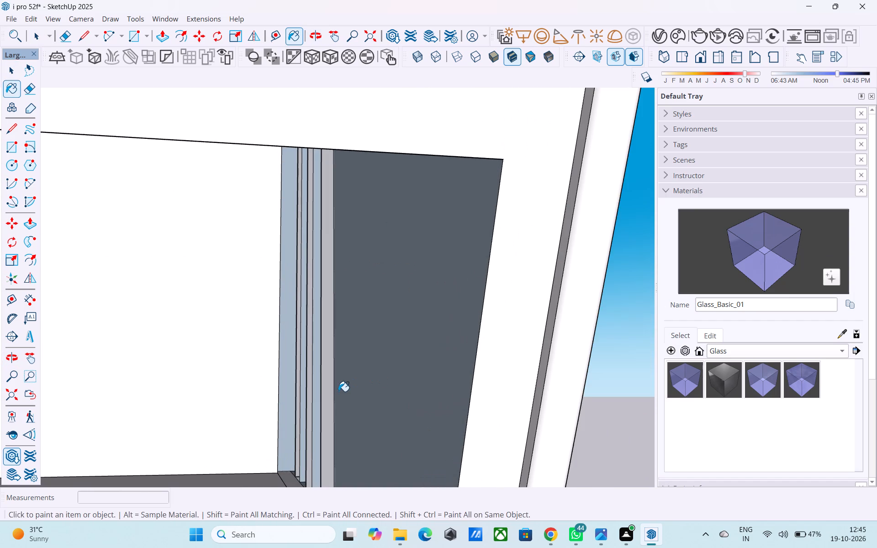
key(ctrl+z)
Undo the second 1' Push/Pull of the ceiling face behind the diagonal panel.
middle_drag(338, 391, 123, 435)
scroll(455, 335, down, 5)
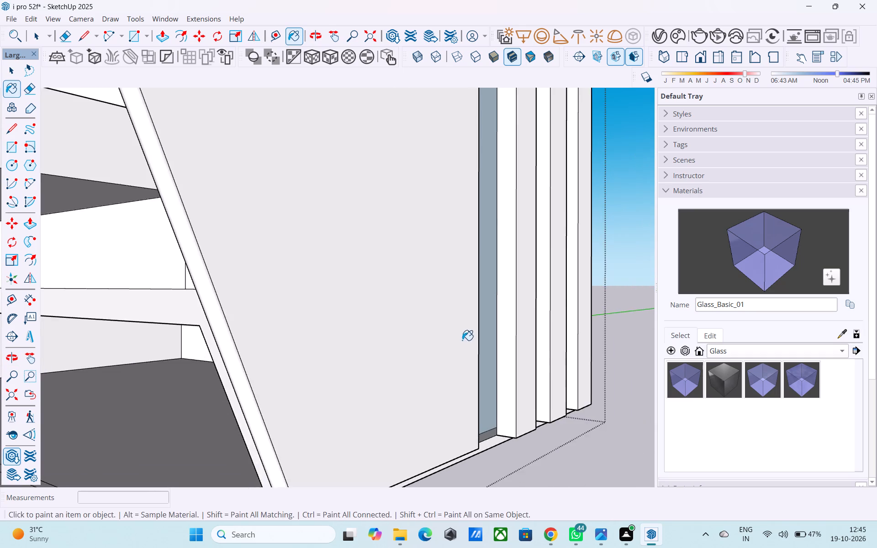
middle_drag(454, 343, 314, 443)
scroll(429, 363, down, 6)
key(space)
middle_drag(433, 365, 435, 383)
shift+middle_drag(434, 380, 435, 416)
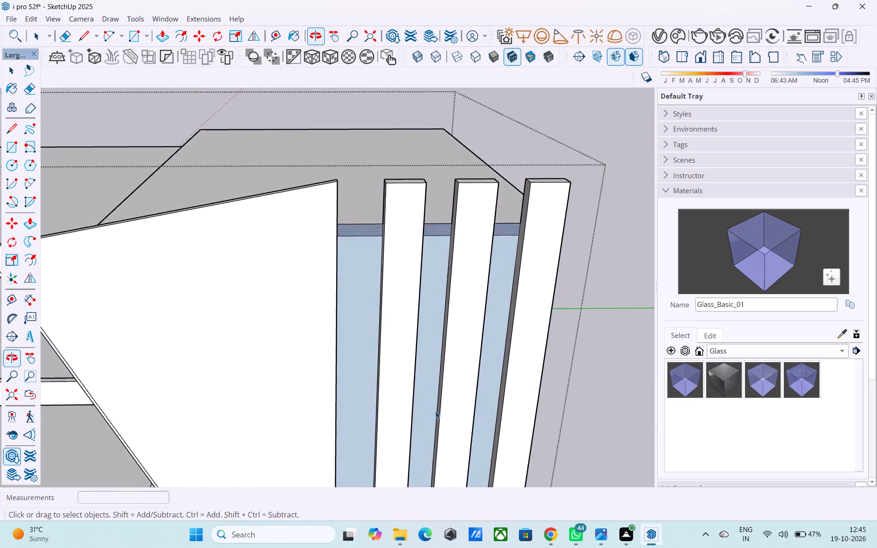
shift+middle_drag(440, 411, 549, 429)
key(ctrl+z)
Repaint the three glazed front wall areas beside and between the vertical strips with the Default material from the In Model collection.
middle_drag(532, 414, 506, 414)
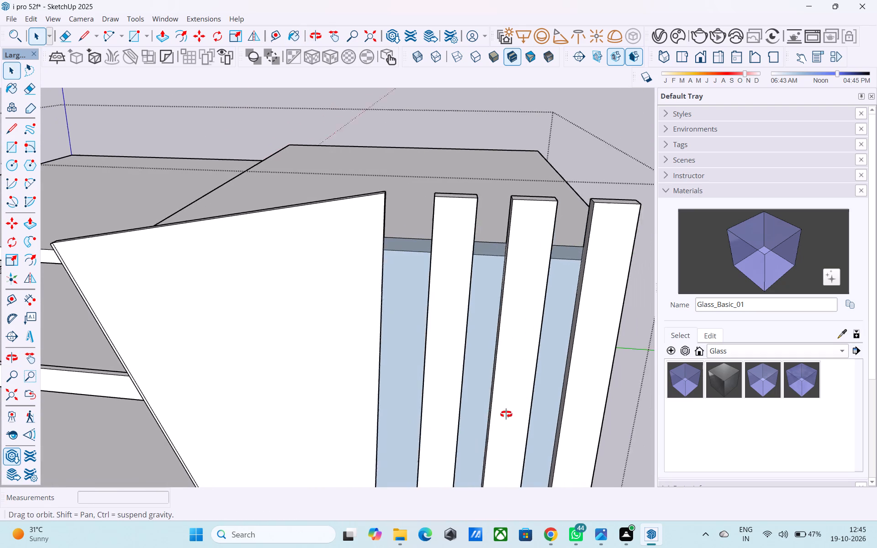
middle_drag(506, 414, 485, 416)
scroll(370, 297, up, 4)
scroll(322, 231, up, 6)
key(r)
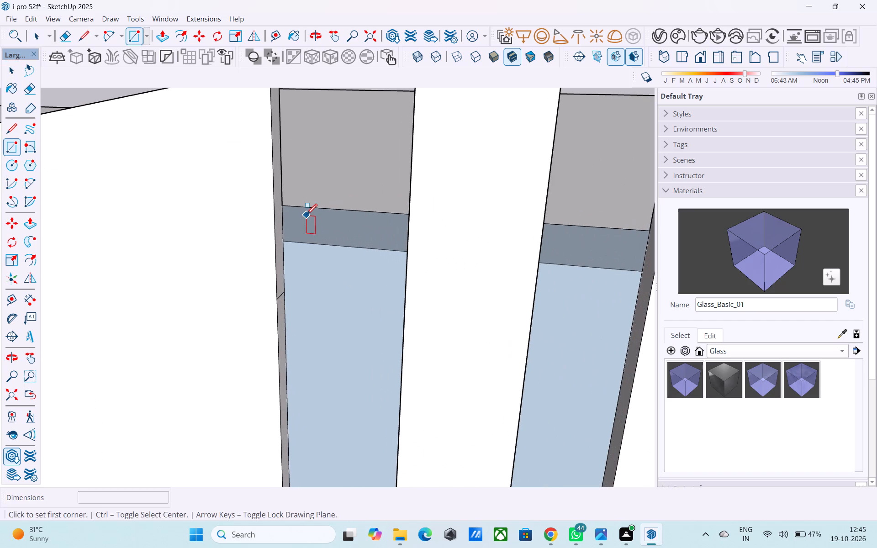
key(space)
click(724, 356)
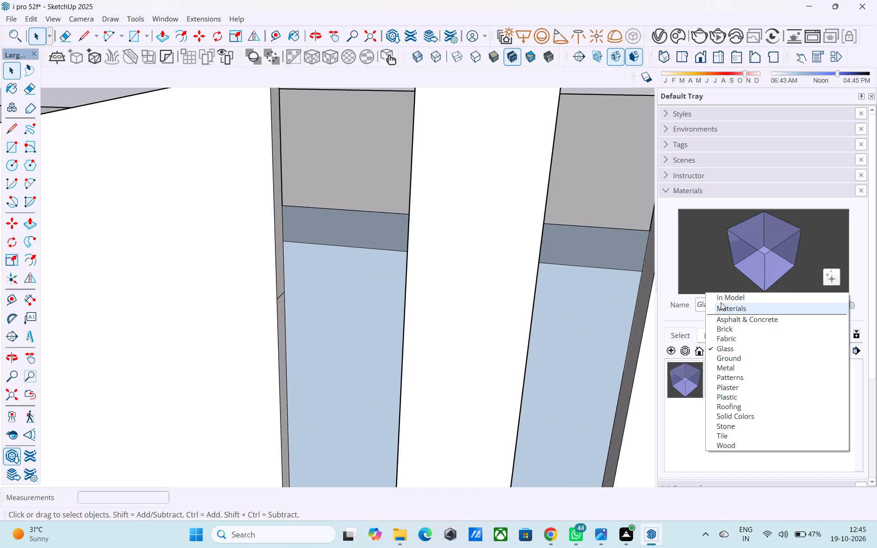
click(721, 302)
click(728, 346)
click(729, 338)
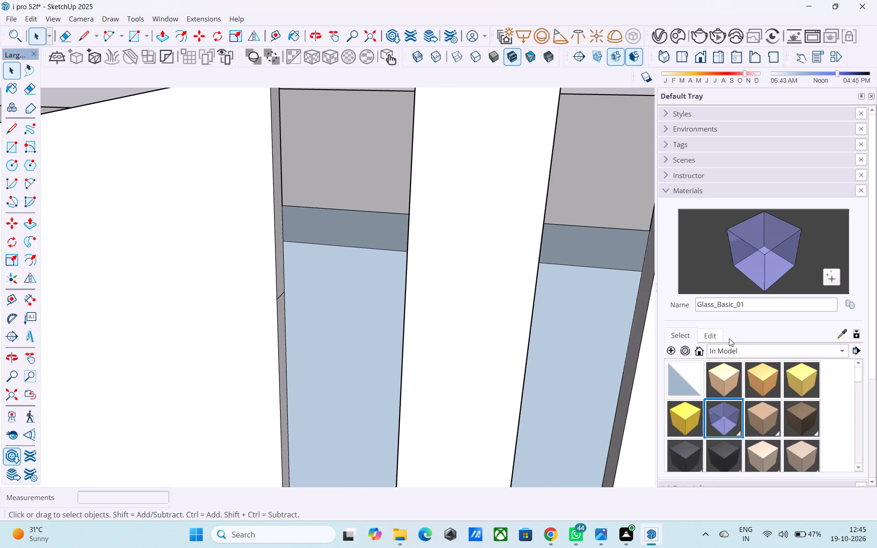
click(686, 380)
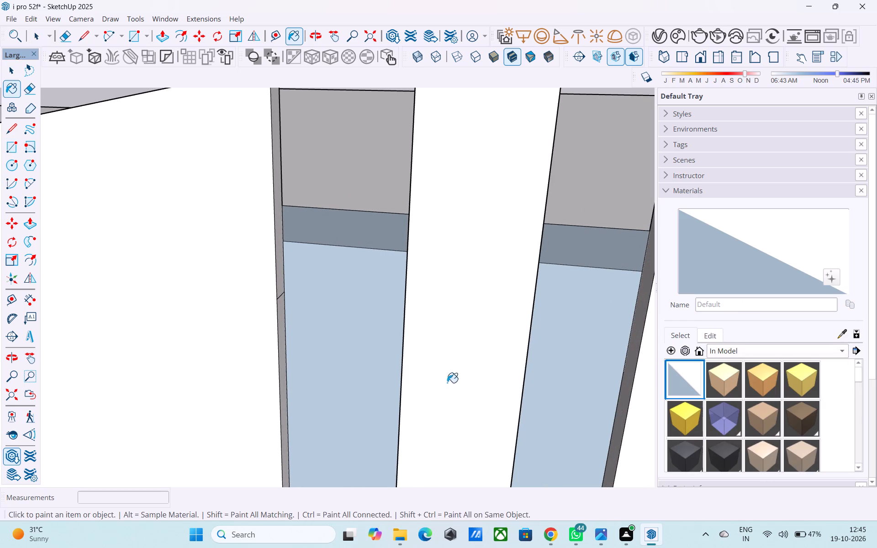
click(385, 339)
scroll(386, 341, down, 5)
click(486, 338)
scroll(346, 317, down, 4)
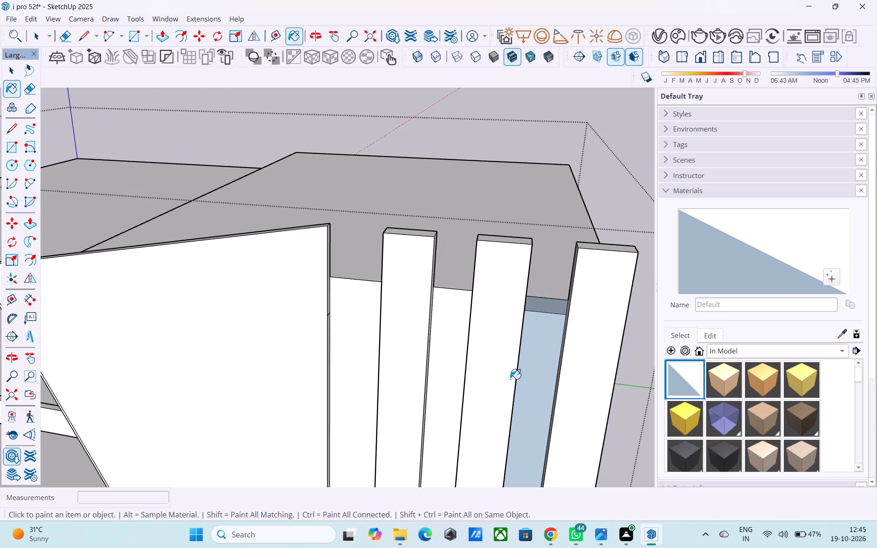
click(539, 370)
Push the front wall area between the diagonal panel and the nearest vertical strip inward with Push/Pull.
middle_drag(505, 374, 222, 339)
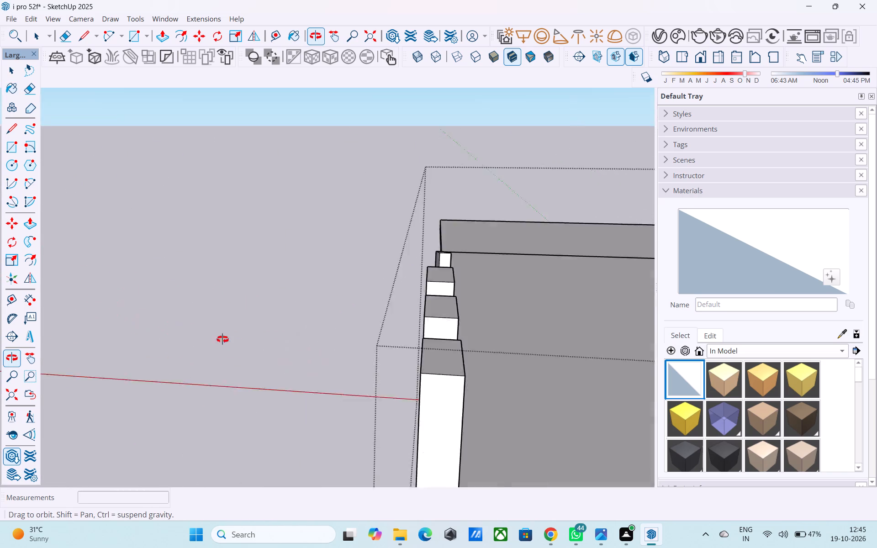
middle_drag(222, 339, 665, 432)
scroll(347, 322, down, 5)
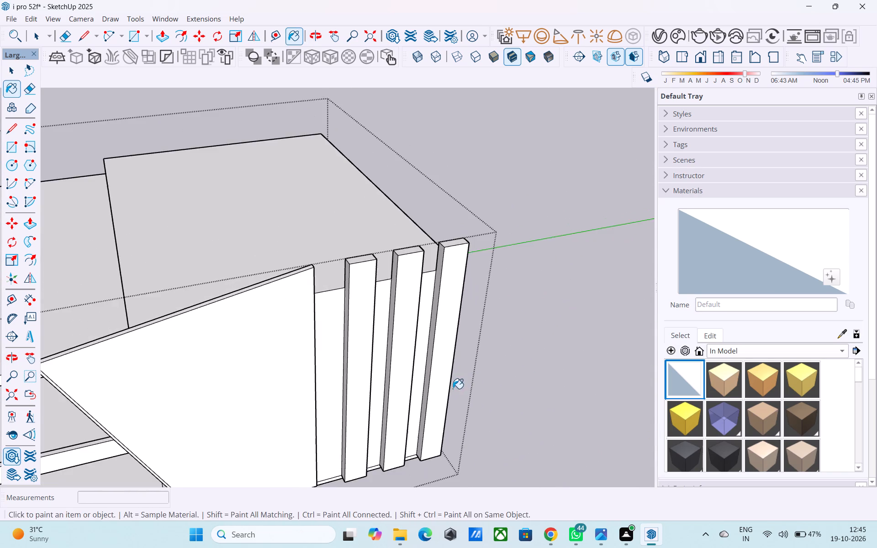
middle_drag(452, 389, 430, 371)
scroll(305, 321, up, 8)
key(space)
click(312, 323)
key(p)
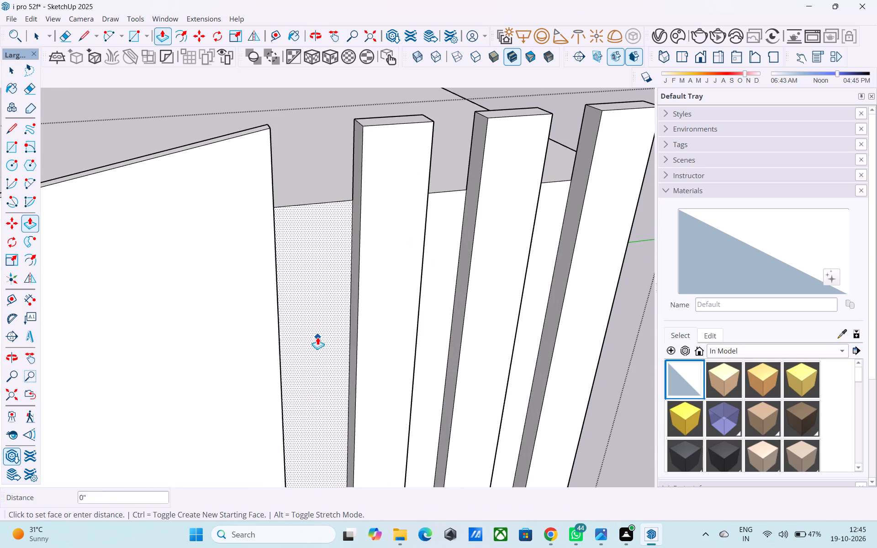
click(317, 337)
click(316, 312)
Repeat the same Push/Pull distance on the two front wall areas between the three vertical strips.
scroll(316, 315, down, 4)
key(space)
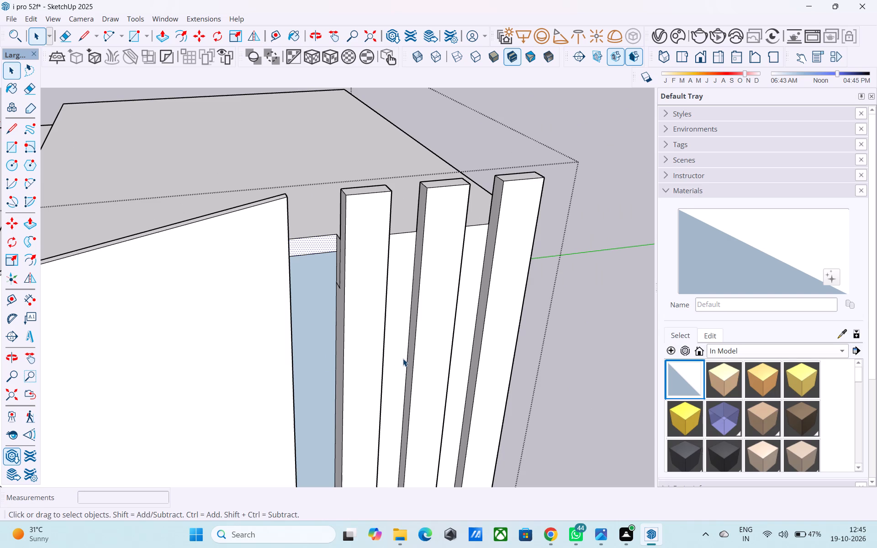
click(403, 358)
key(p)
double_click(403, 358)
middle_drag(403, 358, 354, 347)
key(space)
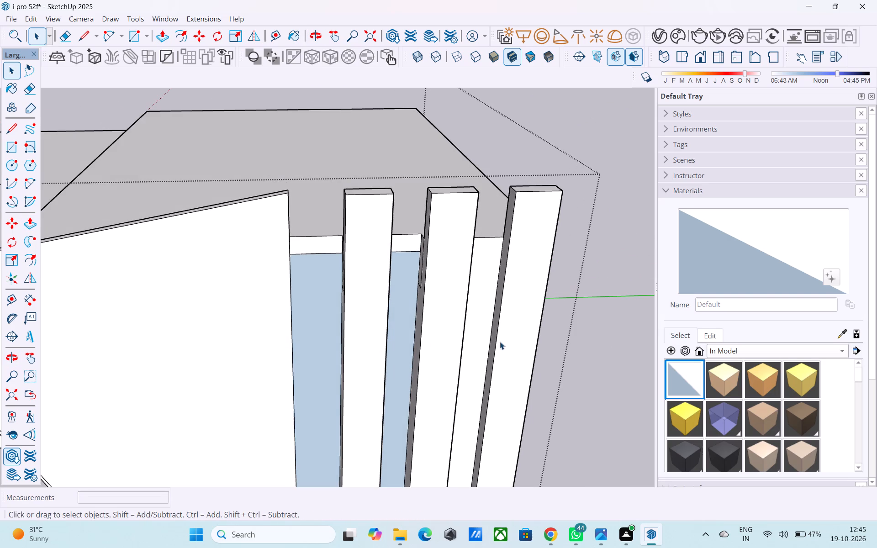
click(477, 335)
text(PP)
double_click(478, 335)
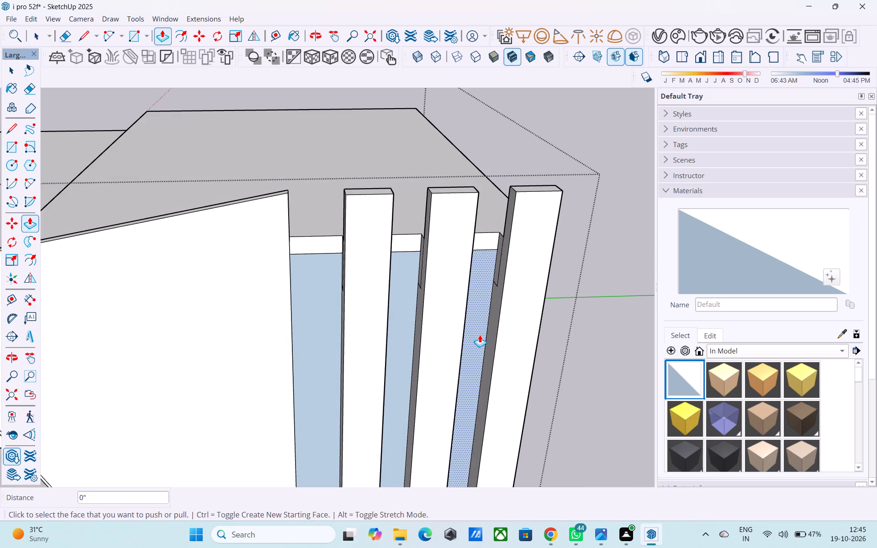
Delete the three recessed faces beside and between the vertical strips to open the front wall.
key(space)
click(321, 352)
key(Delete)
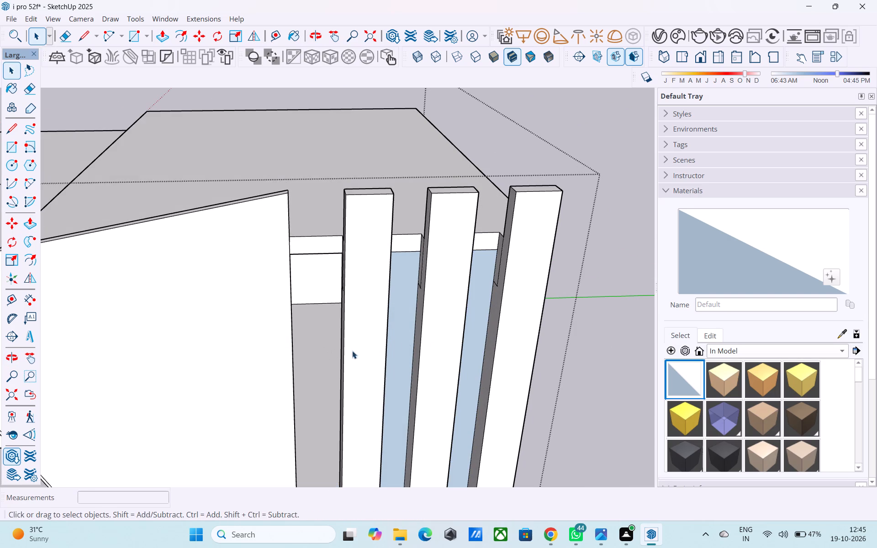
click(394, 345)
key(Delete)
click(469, 324)
key(Delete)
scroll(407, 340, up, 4)
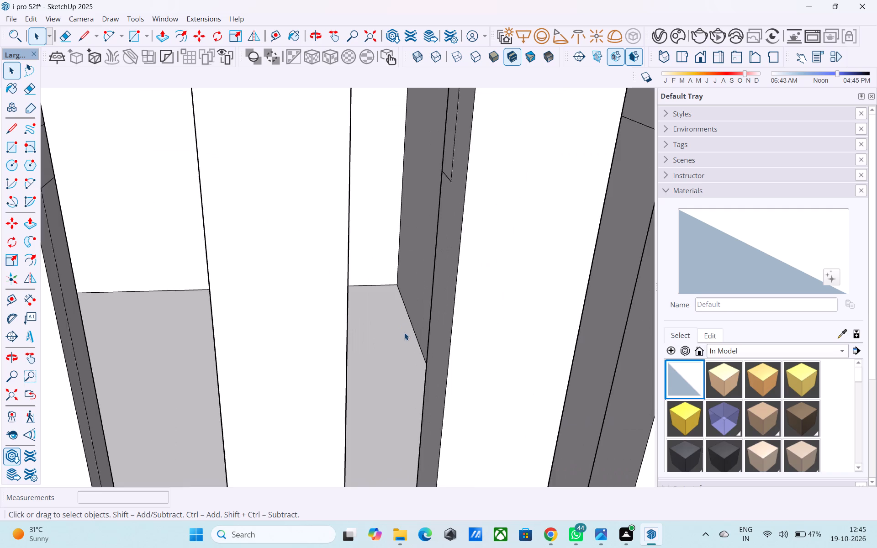
Erase the leftover edges on the inner side face of the front wall opening nearest the side wall, working from inside the building.
scroll(404, 332, up, 6)
middle_drag(402, 311, 383, 299)
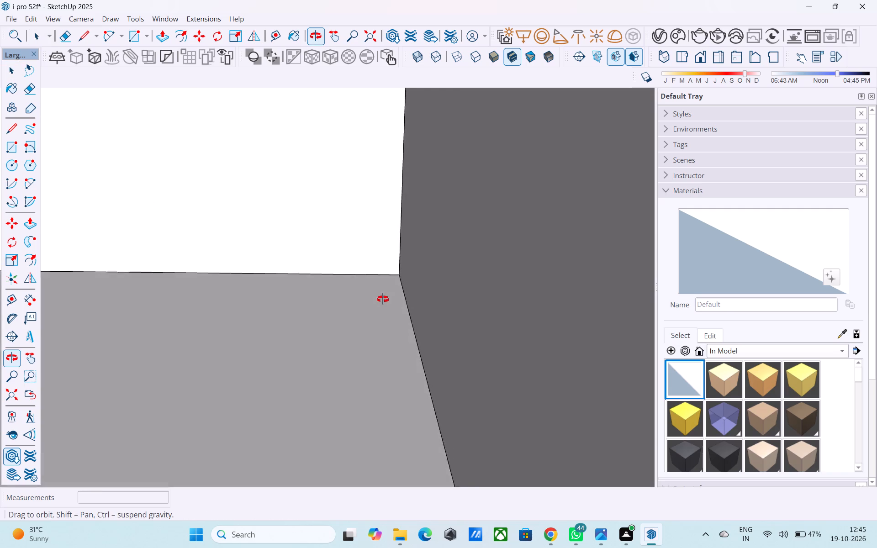
middle_drag(383, 299, 381, 296)
shift+middle_drag(381, 290, 504, 517)
scroll(396, 290, up, 5)
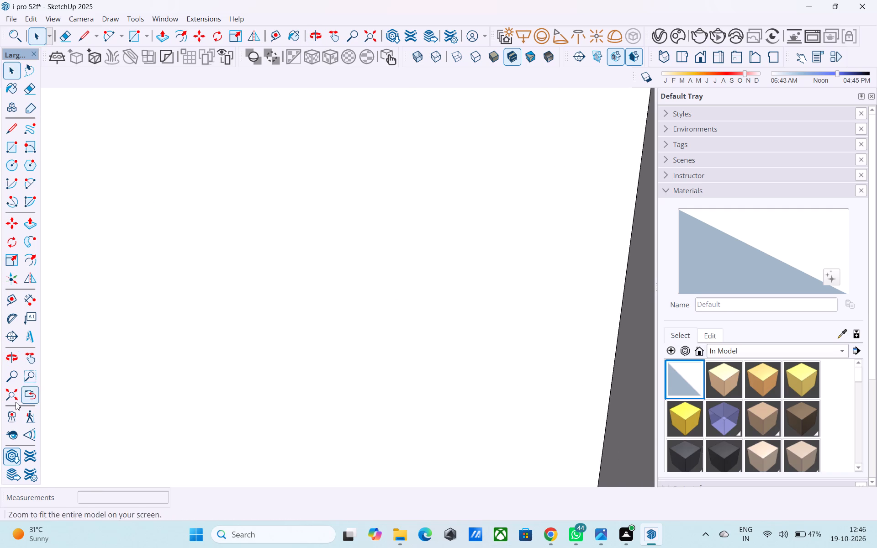
click(14, 432)
drag(333, 382, 876, 299)
drag(310, 297, 876, 309)
drag(114, 305, 518, 305)
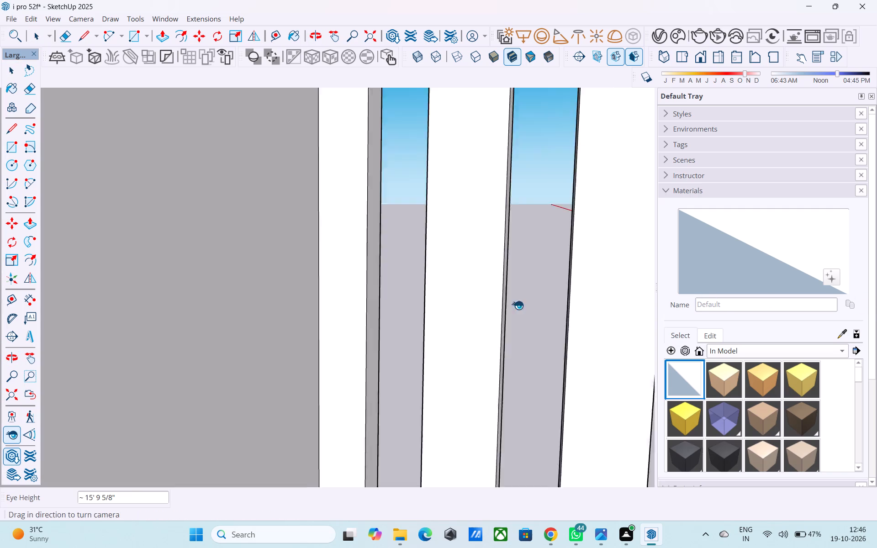
drag(518, 305, 621, 267)
scroll(539, 209, down, 3)
middle_drag(527, 207, 491, 209)
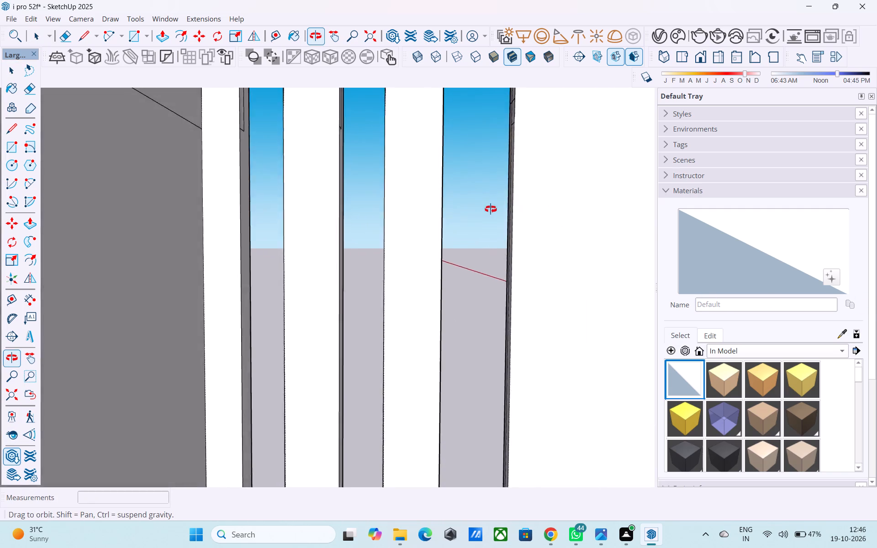
middle_drag(491, 209, 486, 209)
scroll(472, 208, down, 2)
middle_drag(472, 208, 455, 242)
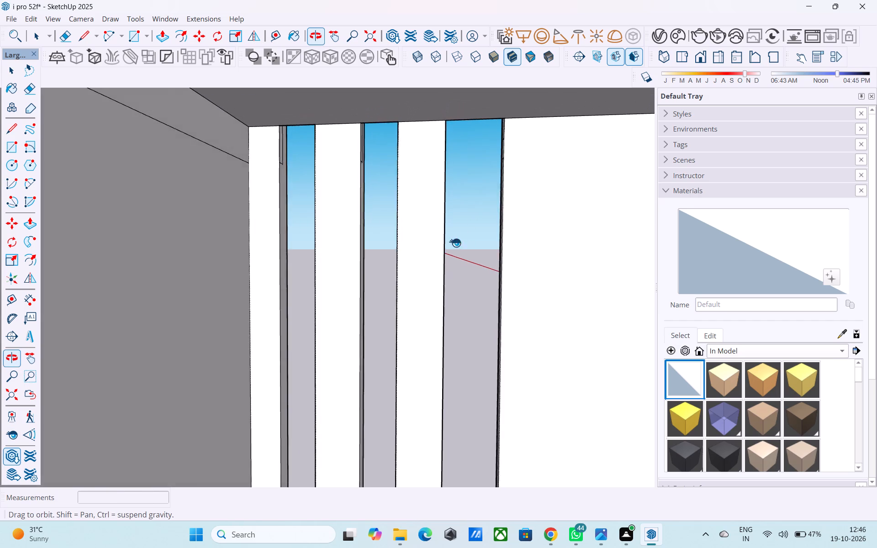
middle_drag(455, 242, 458, 243)
scroll(267, 142, up, 3)
middle_drag(276, 156, 260, 166)
key(e)
scroll(276, 169, up, 4)
drag(292, 163, 292, 165)
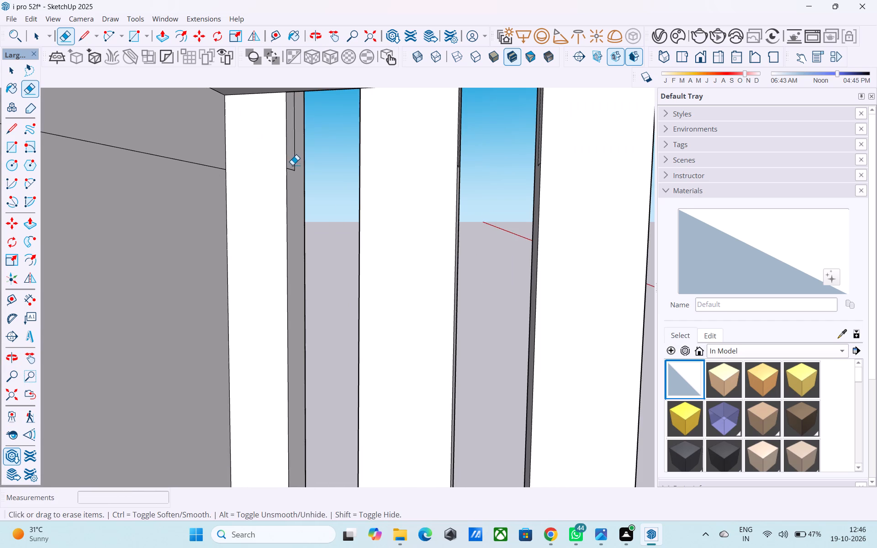
drag(292, 165, 294, 172)
Erase the matching leftover edges on the inner side faces of the middle and farthest front wall openings.
scroll(295, 170, down, 9)
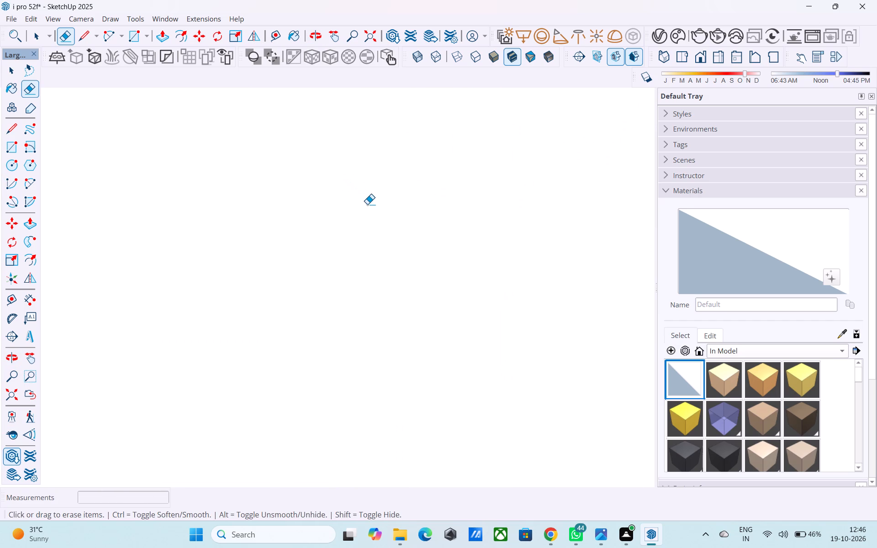
scroll(367, 204, up, 20)
scroll(367, 204, up, 6)
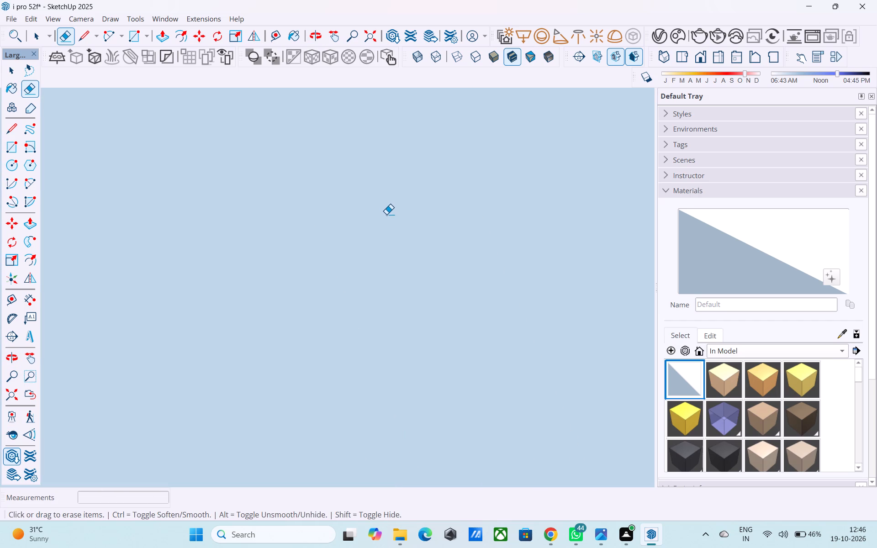
scroll(386, 214, up, 20)
scroll(386, 214, up, 5)
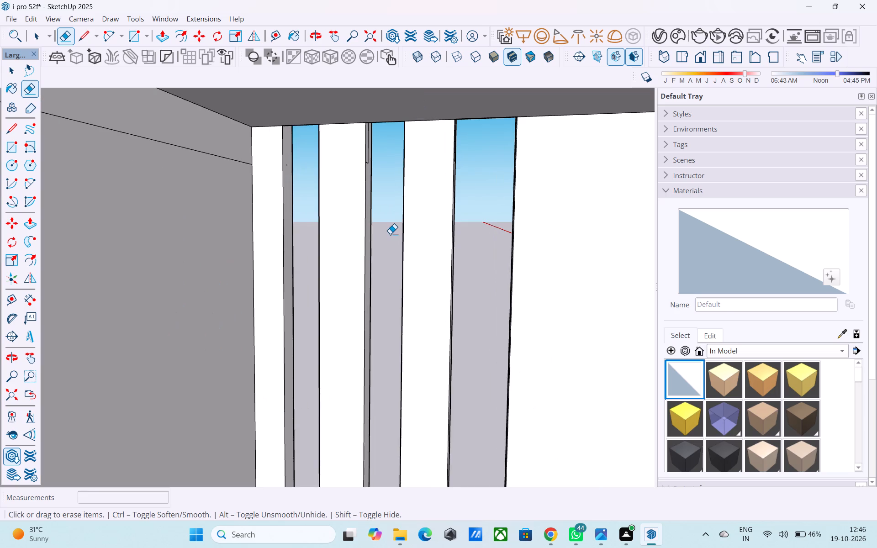
middle_drag(389, 234, 361, 237)
scroll(367, 189, up, 6)
drag(366, 152, 366, 151)
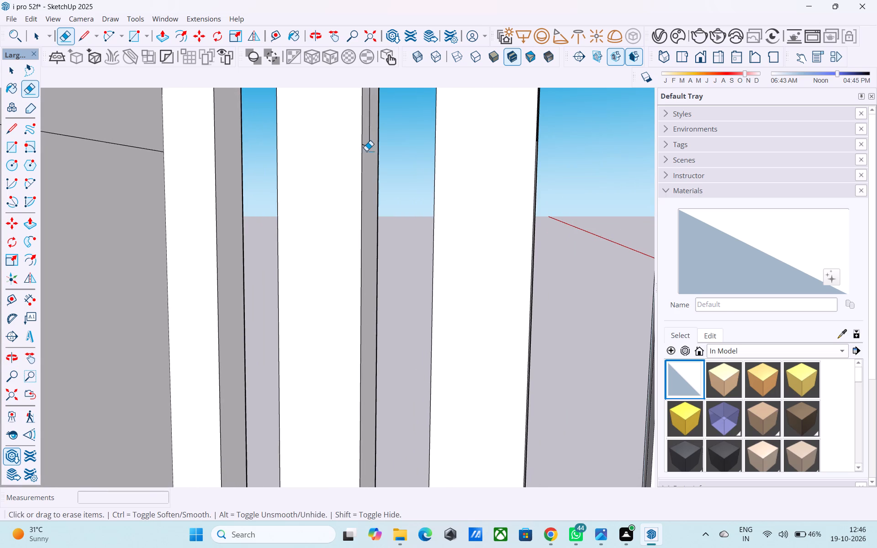
drag(366, 151, 377, 135)
key(ctrl+z)
middle_drag(373, 192, 348, 198)
drag(371, 148, 365, 148)
middle_drag(482, 162, 446, 162)
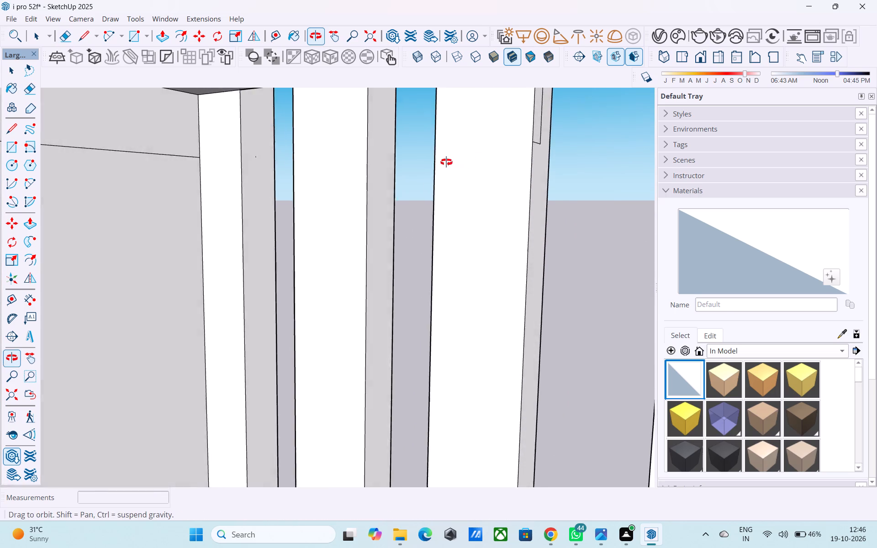
middle_drag(446, 162, 406, 171)
drag(544, 144, 552, 158)
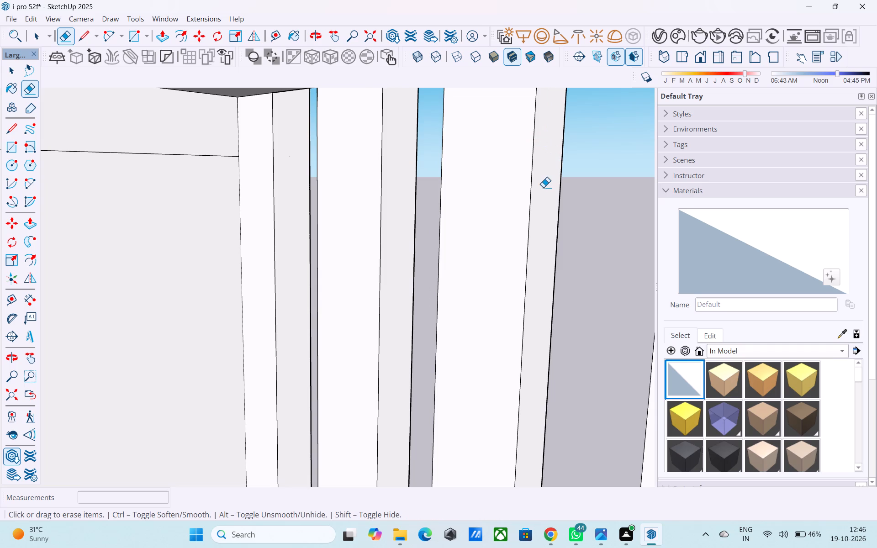
Draw a rectangle about 2' 4" by 23' across the opening nearest the side wall, flush with the wall's inner face.
middle_drag(544, 189, 539, 158)
scroll(540, 156, down, 2)
middle_drag(540, 156, 517, 193)
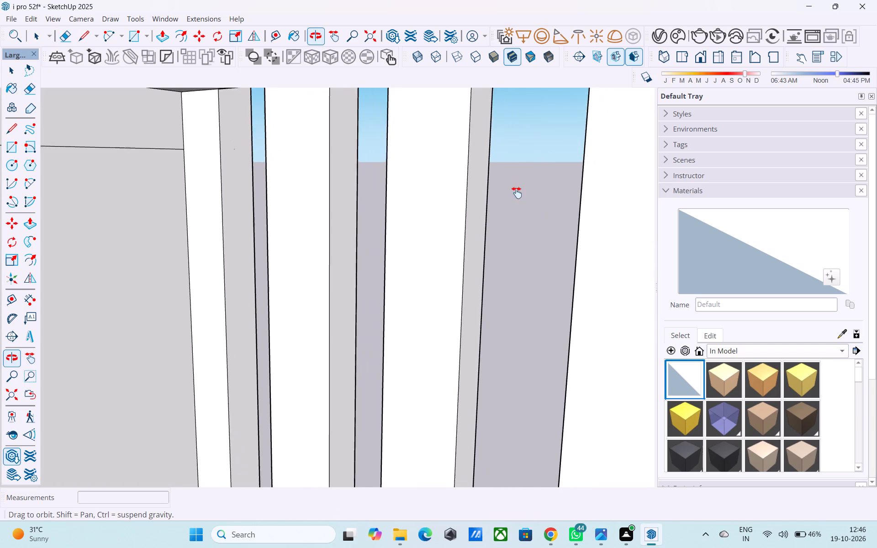
middle_drag(517, 193, 542, 128)
shift+middle_drag(425, 174, 436, 180)
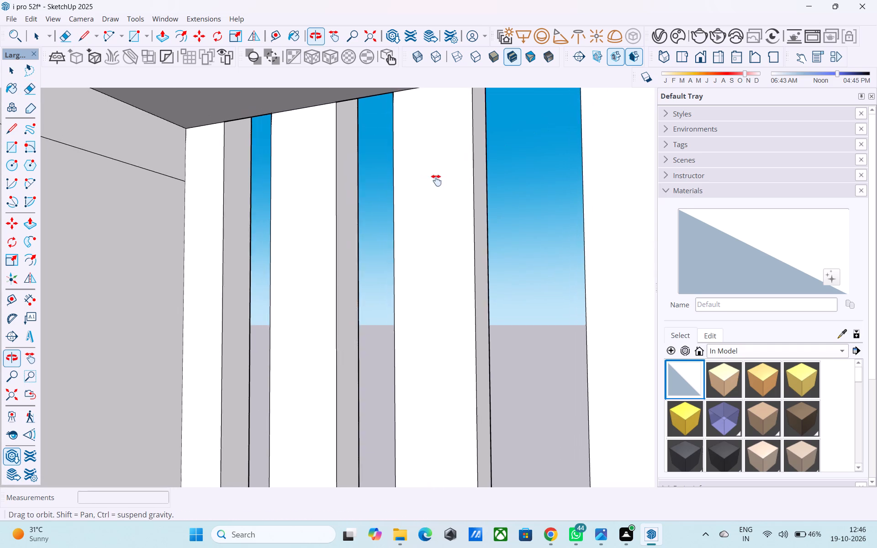
shift+middle_drag(436, 180, 440, 170)
key(r)
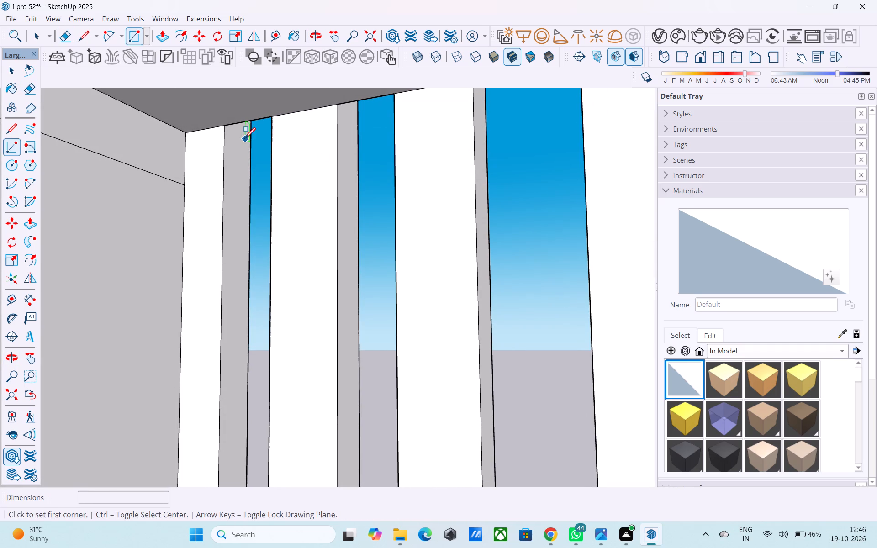
click(226, 128)
shift+middle_drag(272, 369, 266, 328)
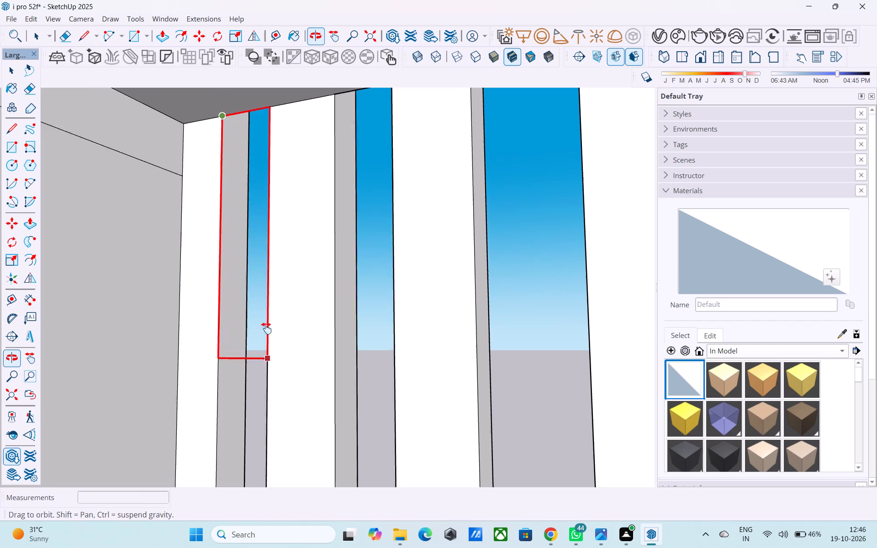
shift+middle_drag(266, 328, 304, 80)
scroll(288, 210, down, 1)
middle_drag(303, 374, 286, 302)
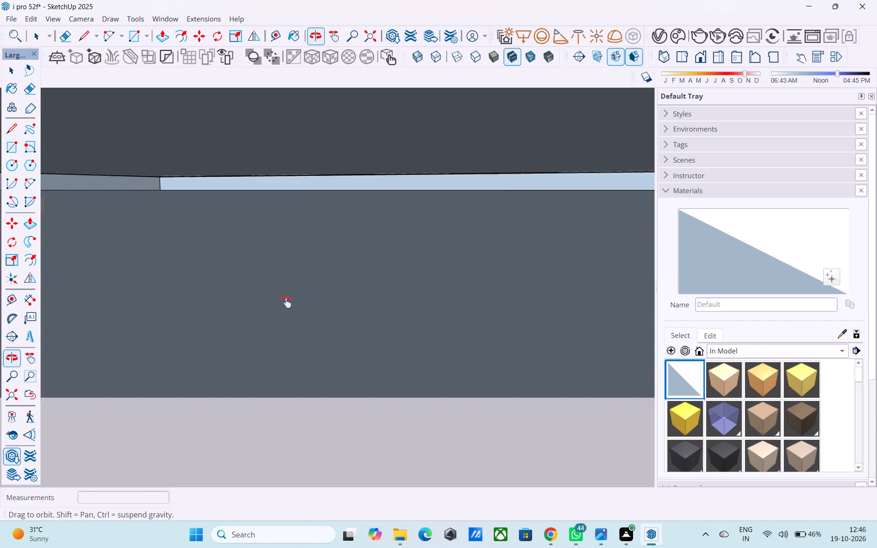
middle_drag(286, 302, 303, 413)
shift+middle_drag(246, 188, 280, 321)
scroll(258, 175, up, 5)
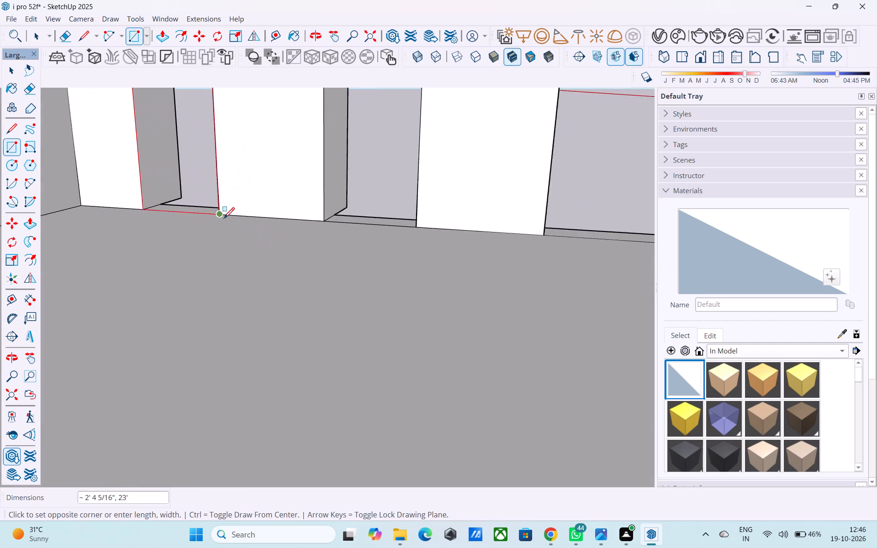
scroll(224, 219, up, 3)
click(215, 213)
Draw a 23' by 2' rectangle across the middle front wall opening, flush with the wall's inner face.
middle_drag(331, 168, 329, 303)
scroll(368, 231, down, 3)
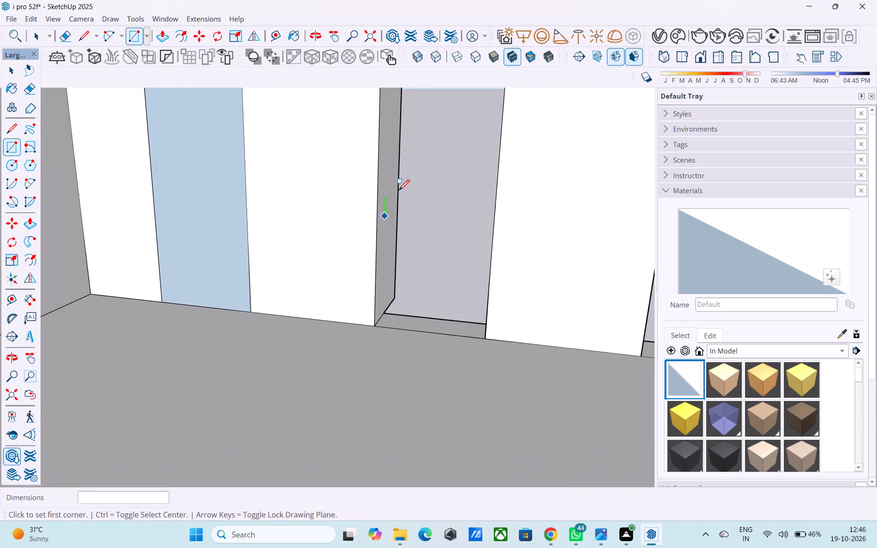
middle_drag(404, 177, 365, 385)
shift+middle_drag(370, 186, 406, 256)
shift+middle_drag(417, 214, 422, 405)
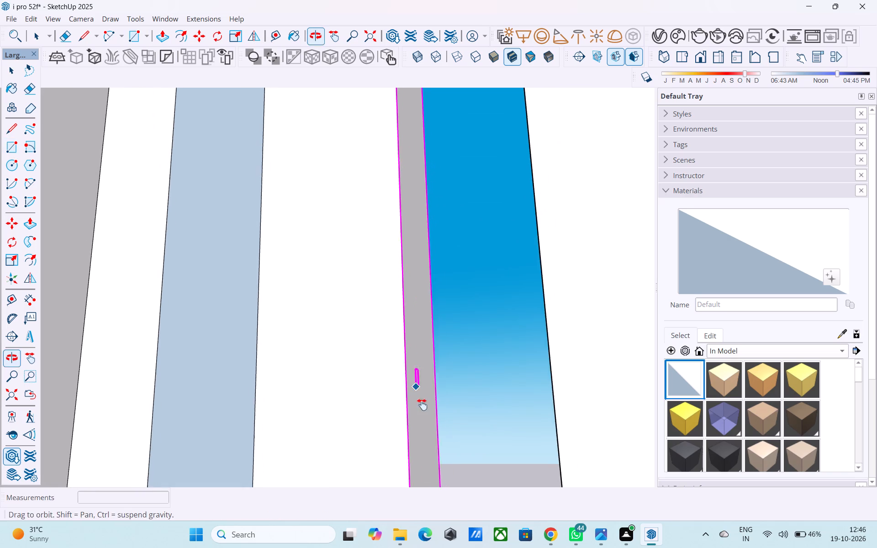
shift+middle_drag(422, 405, 423, 415)
shift+middle_drag(449, 207, 444, 412)
scroll(425, 278, down, 1)
middle_drag(423, 238, 406, 458)
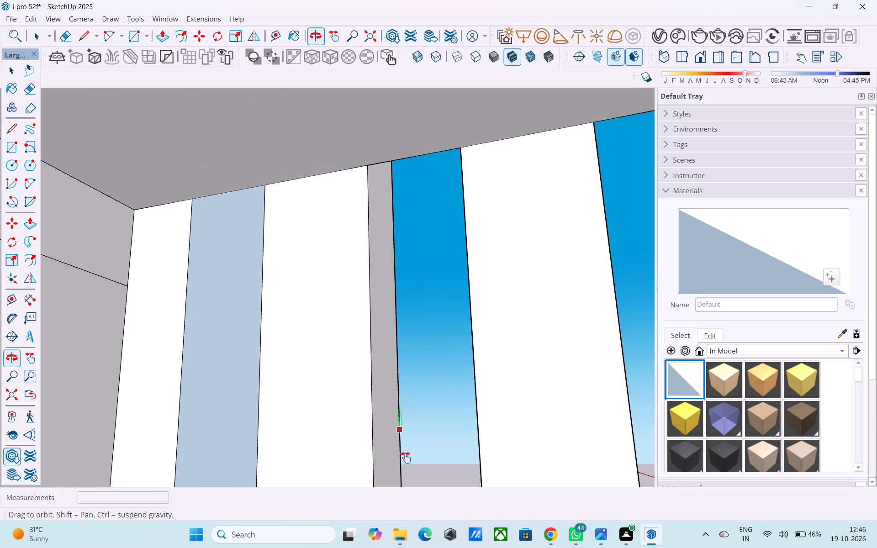
middle_drag(406, 458, 407, 472)
click(375, 211)
shift+middle_drag(447, 373, 393, 168)
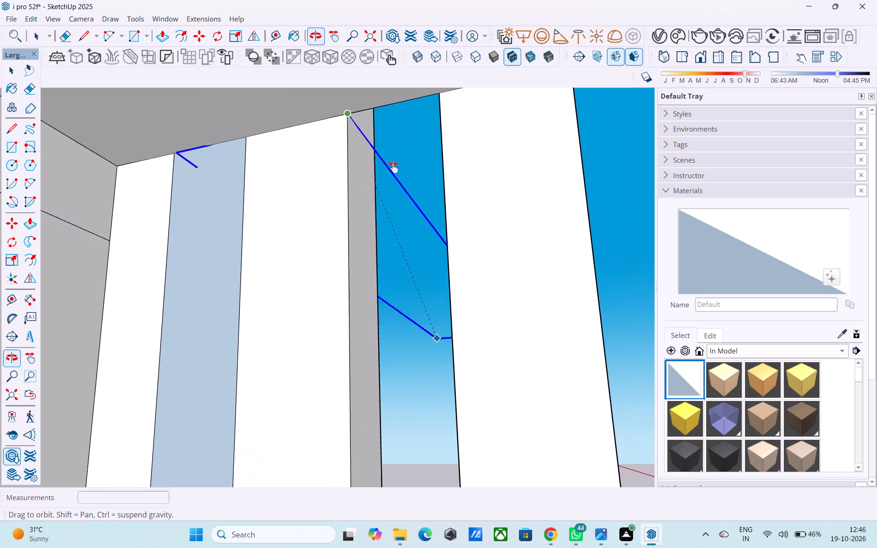
shift+middle_drag(393, 168, 401, 81)
shift+middle_drag(479, 416, 420, 100)
scroll(400, 171, down, 2)
shift+middle_drag(424, 377, 430, 96)
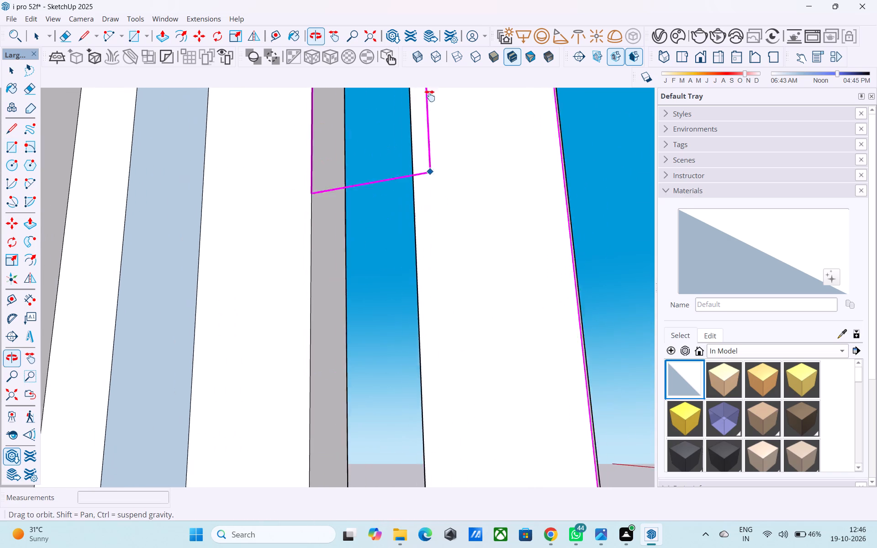
shift+middle_drag(430, 96, 447, 176)
click(414, 335)
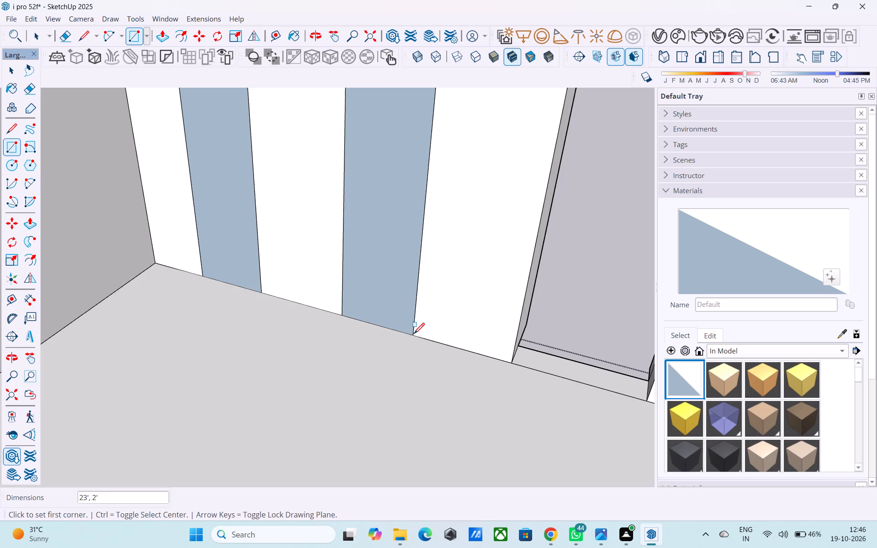
Draw a 23' by 3' rectangle across the front wall opening farthest from the side wall, flush with the inner face.
scroll(498, 210, down, 3)
shift+middle_drag(493, 221, 444, 420)
middle_drag(483, 204, 443, 232)
shift+middle_drag(537, 149, 522, 185)
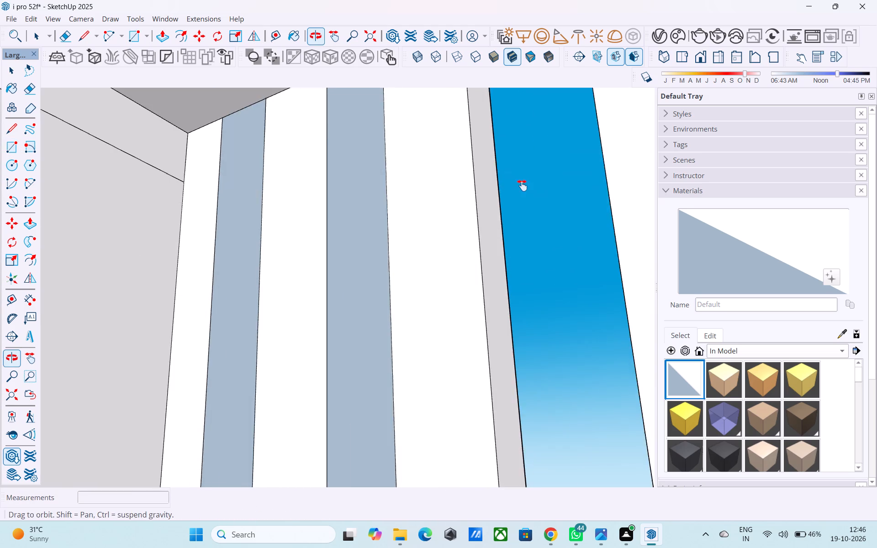
shift+middle_drag(522, 185, 489, 360)
click(416, 217)
middle_drag(549, 394, 534, 299)
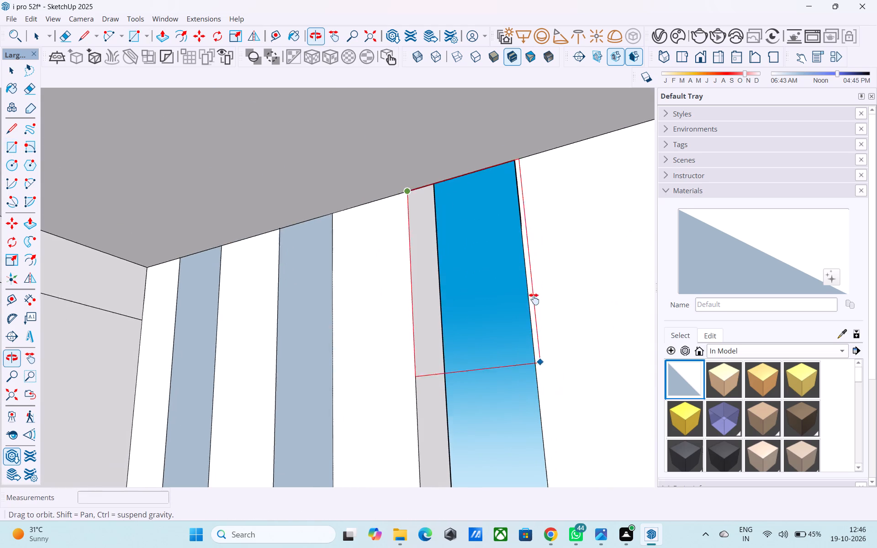
middle_drag(534, 299, 495, 5)
scroll(476, 217, down, 3)
shift+middle_drag(525, 369, 500, 235)
middle_drag(471, 181, 470, 187)
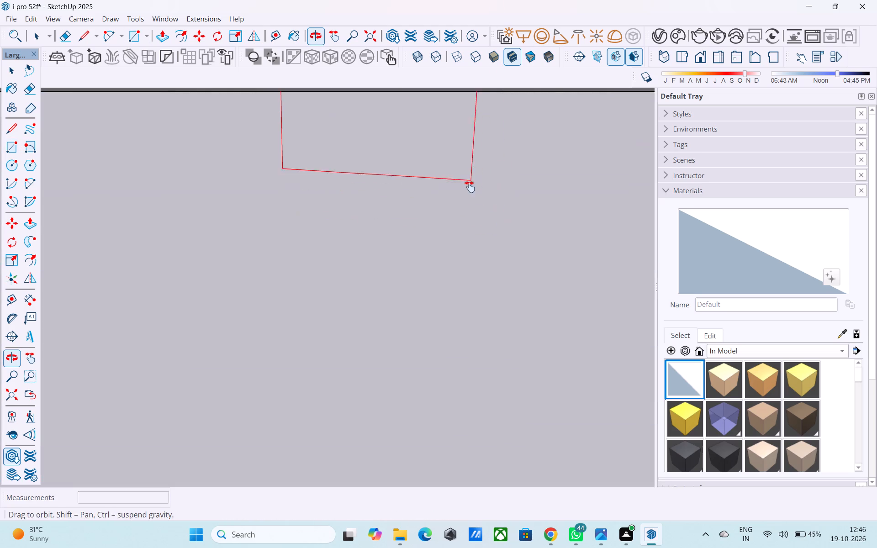
middle_drag(470, 187, 480, 415)
click(410, 306)
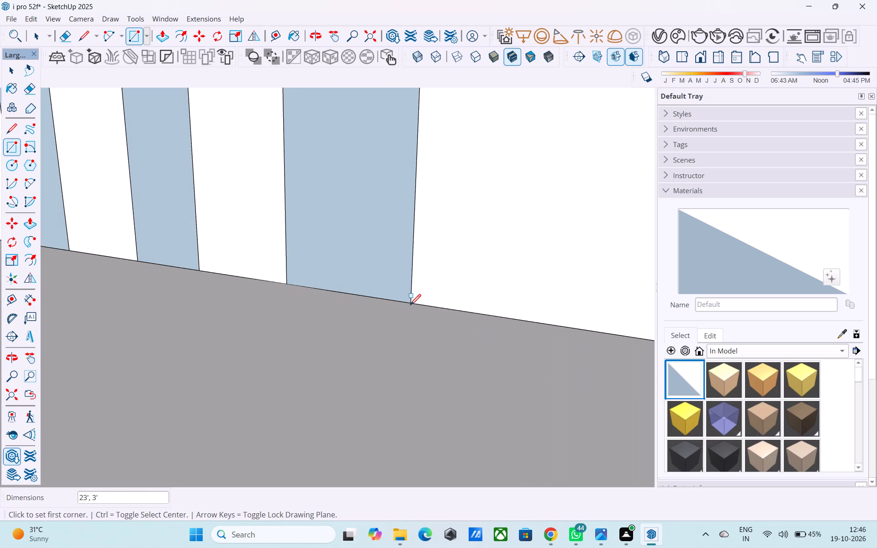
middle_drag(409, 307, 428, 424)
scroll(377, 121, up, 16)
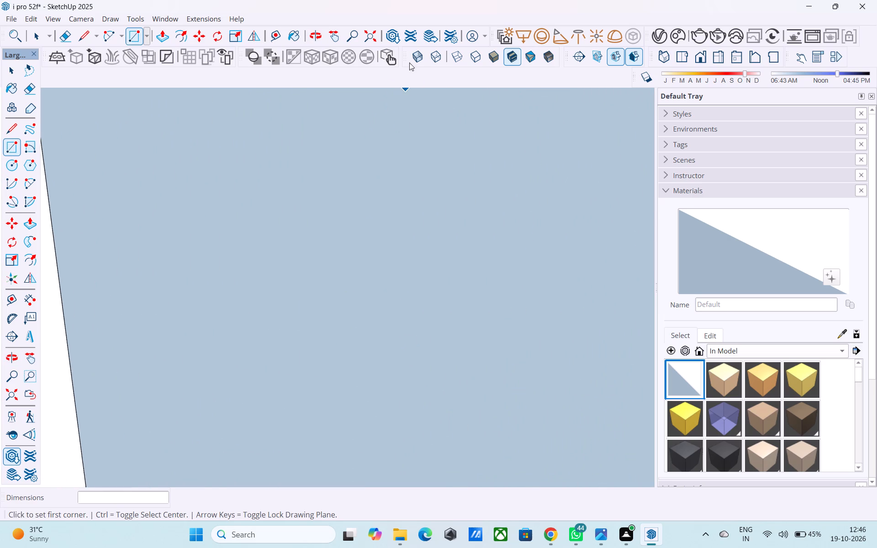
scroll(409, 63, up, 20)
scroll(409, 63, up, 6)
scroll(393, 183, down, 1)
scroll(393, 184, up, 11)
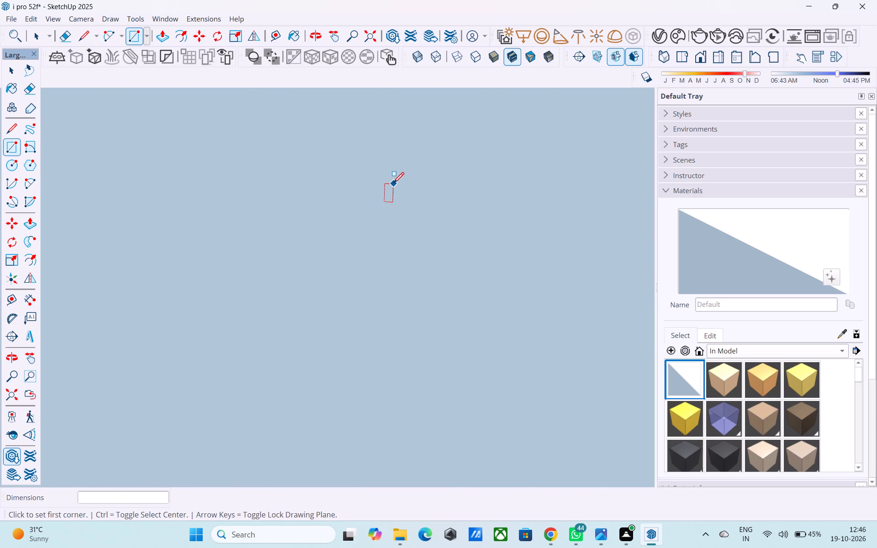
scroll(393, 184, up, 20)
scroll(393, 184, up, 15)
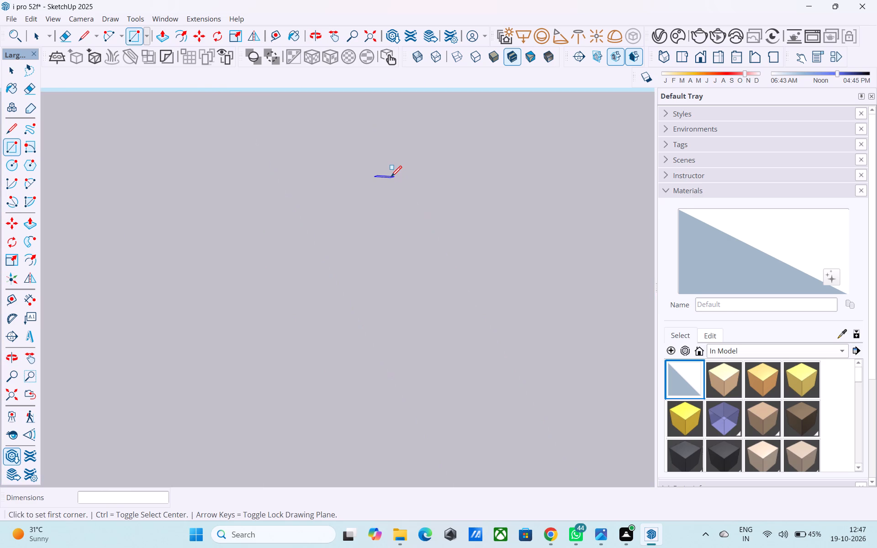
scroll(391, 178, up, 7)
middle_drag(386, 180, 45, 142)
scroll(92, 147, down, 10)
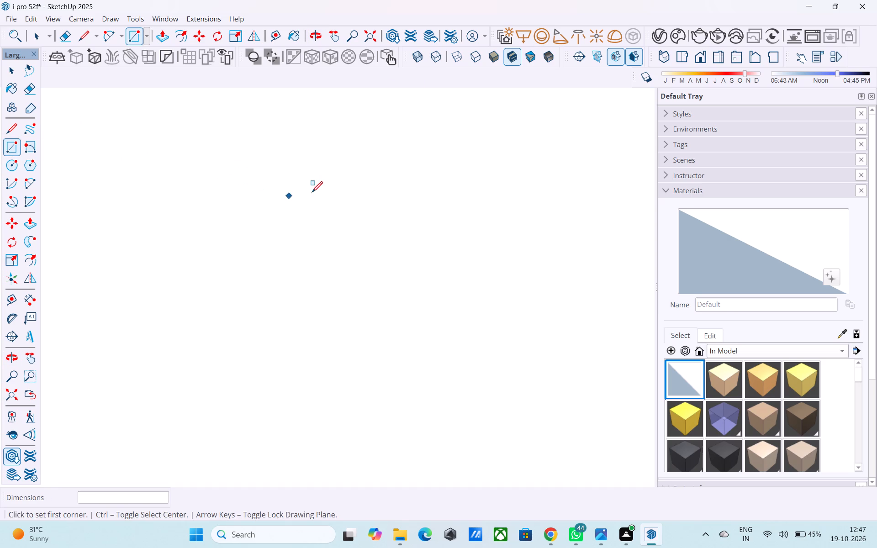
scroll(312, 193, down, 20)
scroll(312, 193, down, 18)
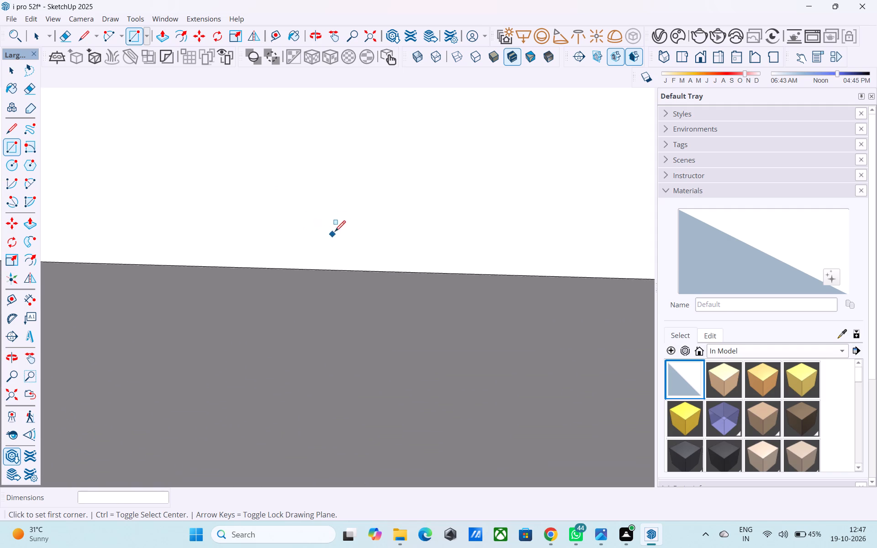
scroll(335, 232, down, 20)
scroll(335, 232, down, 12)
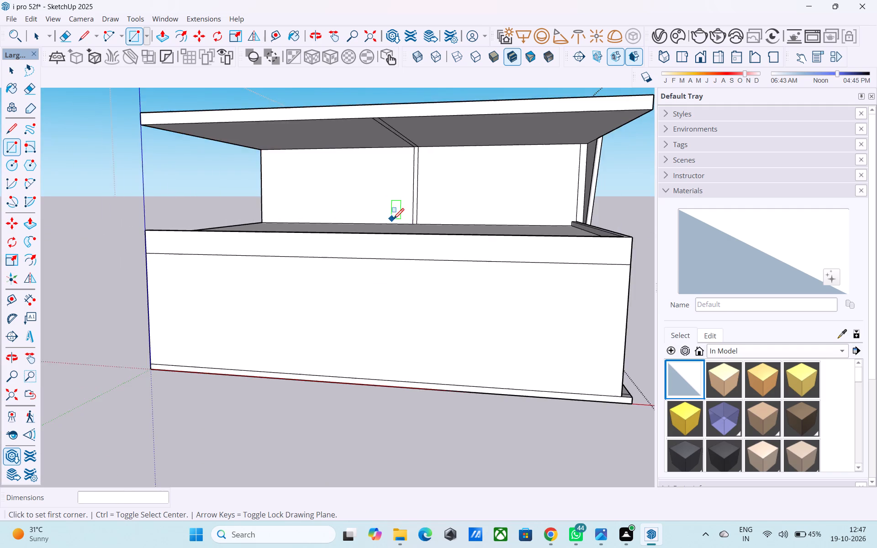
Erase the leftover slanted edges on the inner side face of the front wall opening beside the diagonal panel.
scroll(396, 222, down, 4)
middle_drag(465, 211, 176, 242)
middle_drag(591, 157, 376, 200)
scroll(488, 219, up, 2)
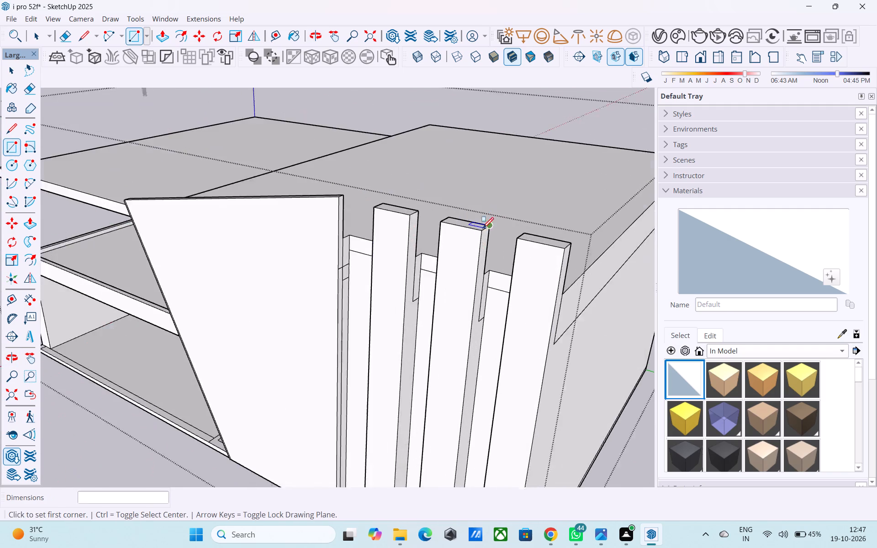
scroll(483, 229, up, 6)
middle_drag(413, 260, 344, 193)
scroll(231, 176, up, 6)
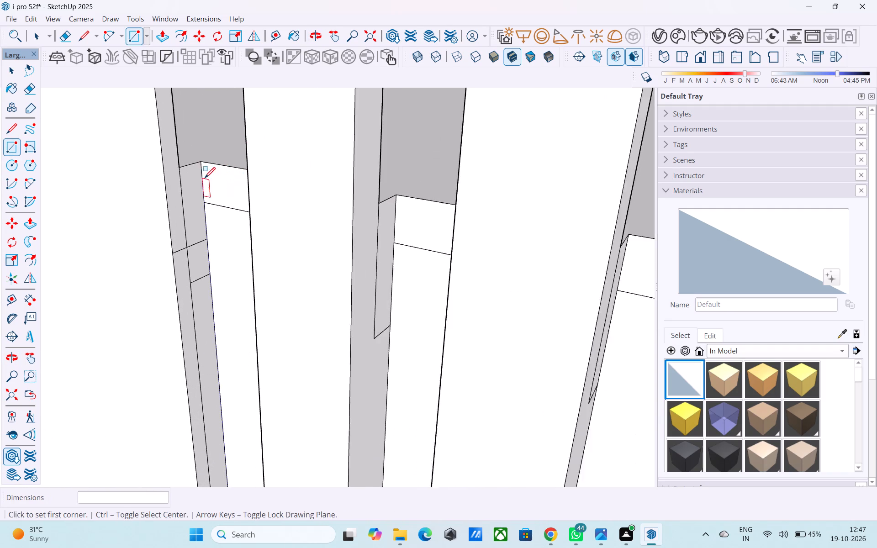
scroll(205, 179, up, 1)
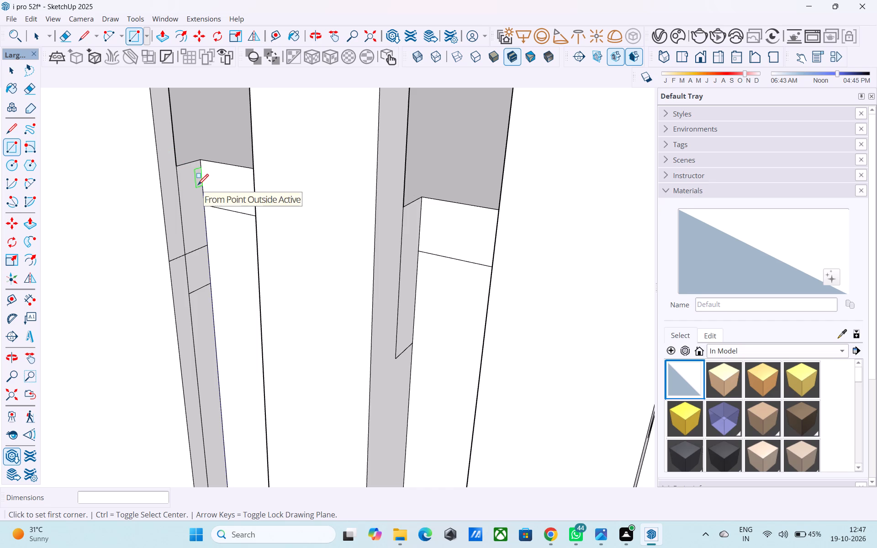
middle_drag(176, 225, 176, 224)
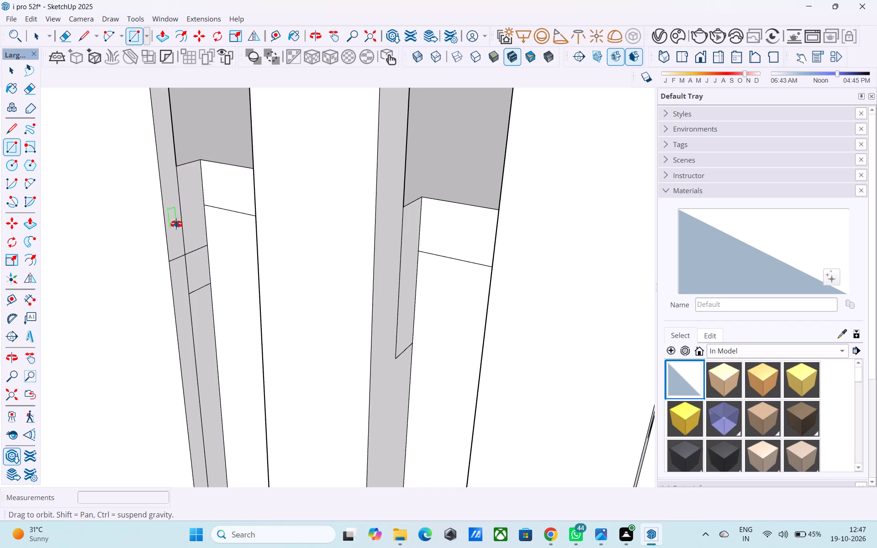
middle_drag(176, 224, 280, 188)
scroll(194, 219, up, 5)
key(space)
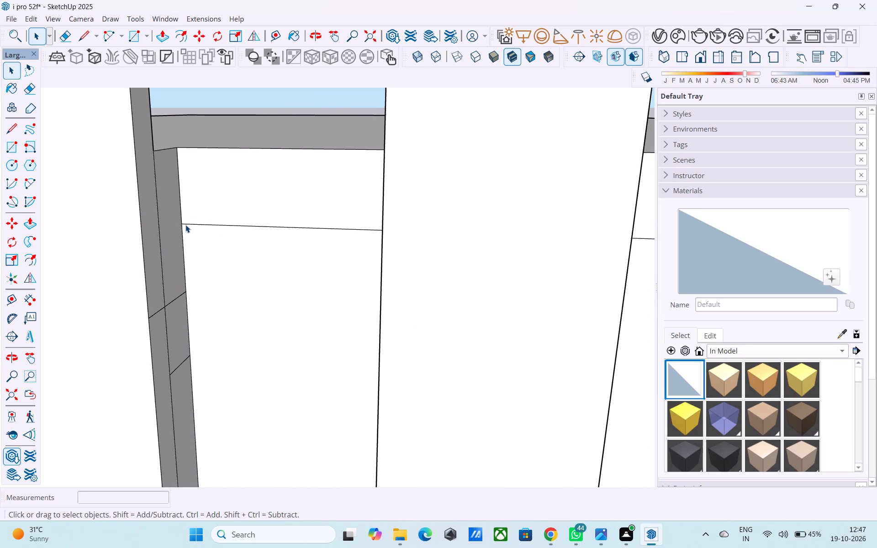
click(185, 225)
key(e)
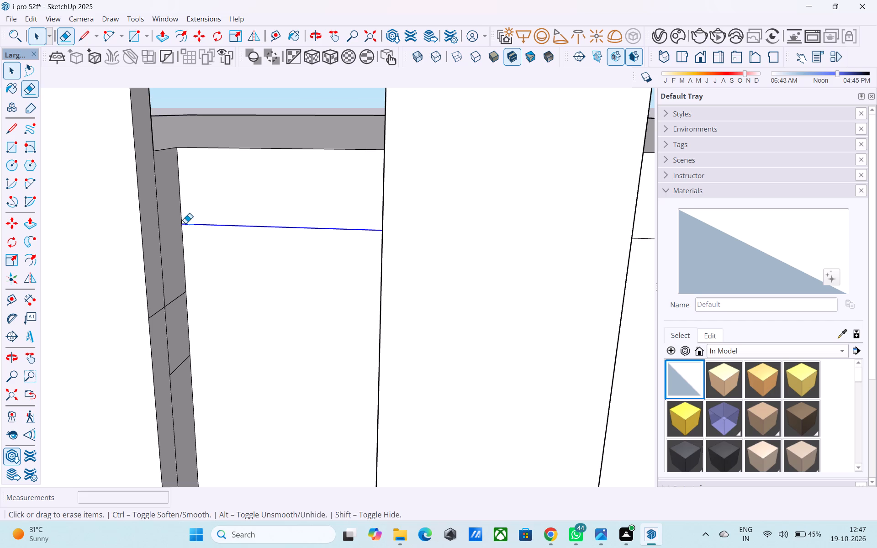
drag(175, 294, 181, 332)
drag(182, 341, 180, 387)
drag(157, 311, 160, 330)
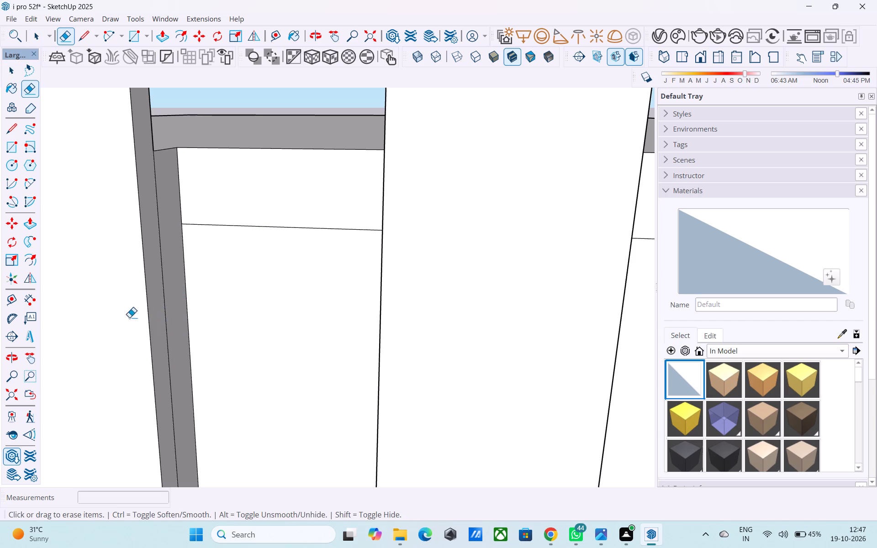
Erase the leftover edges on the inner side faces of the other two front wall openings.
scroll(90, 299, down, 5)
middle_drag(267, 315, 180, 298)
drag(404, 325, 410, 324)
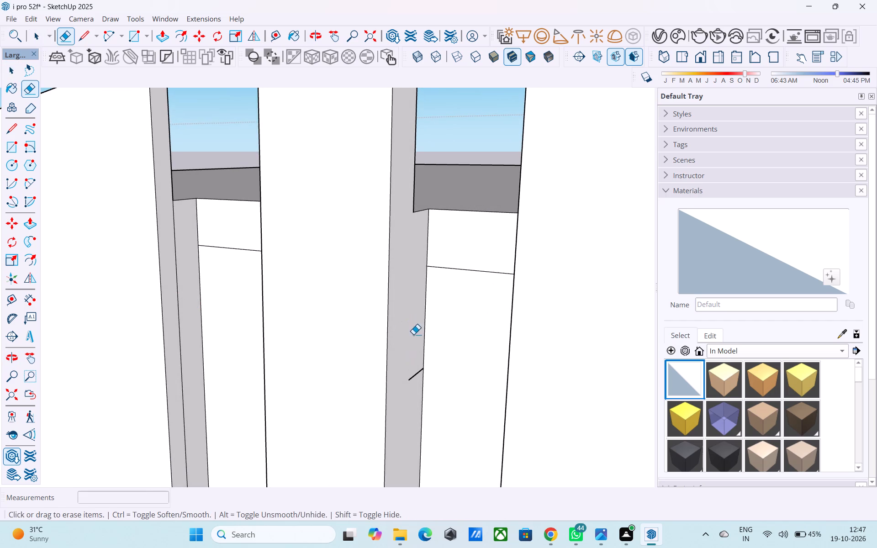
drag(413, 337, 411, 378)
scroll(116, 235, down, 6)
middle_drag(447, 326, 421, 323)
scroll(412, 323, up, 4)
drag(415, 323, 396, 325)
drag(411, 334, 411, 350)
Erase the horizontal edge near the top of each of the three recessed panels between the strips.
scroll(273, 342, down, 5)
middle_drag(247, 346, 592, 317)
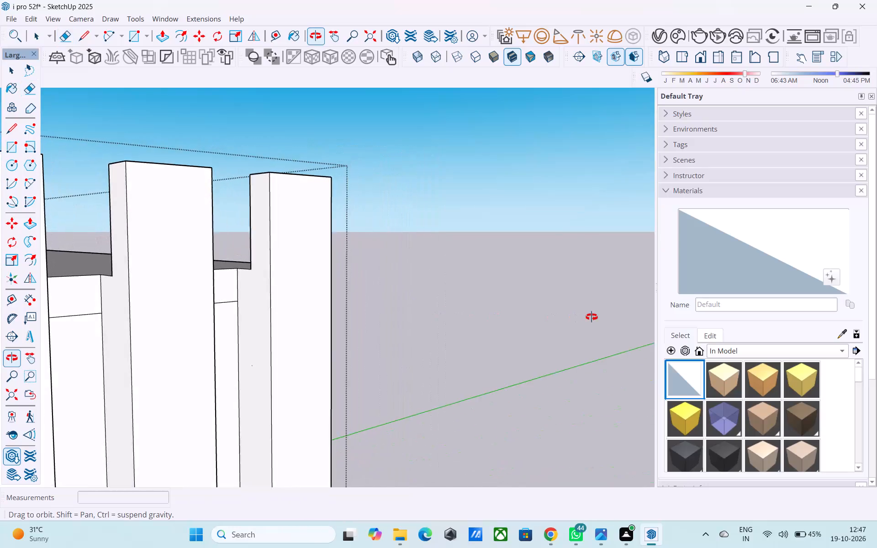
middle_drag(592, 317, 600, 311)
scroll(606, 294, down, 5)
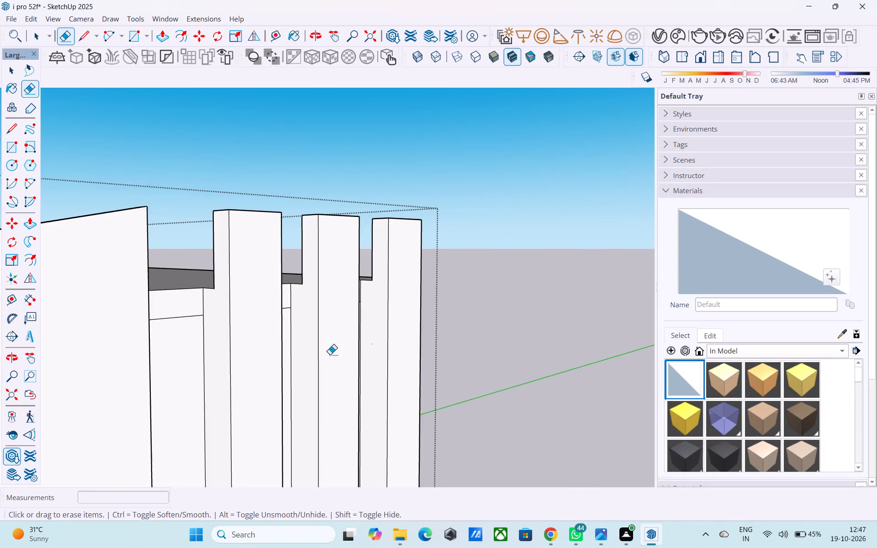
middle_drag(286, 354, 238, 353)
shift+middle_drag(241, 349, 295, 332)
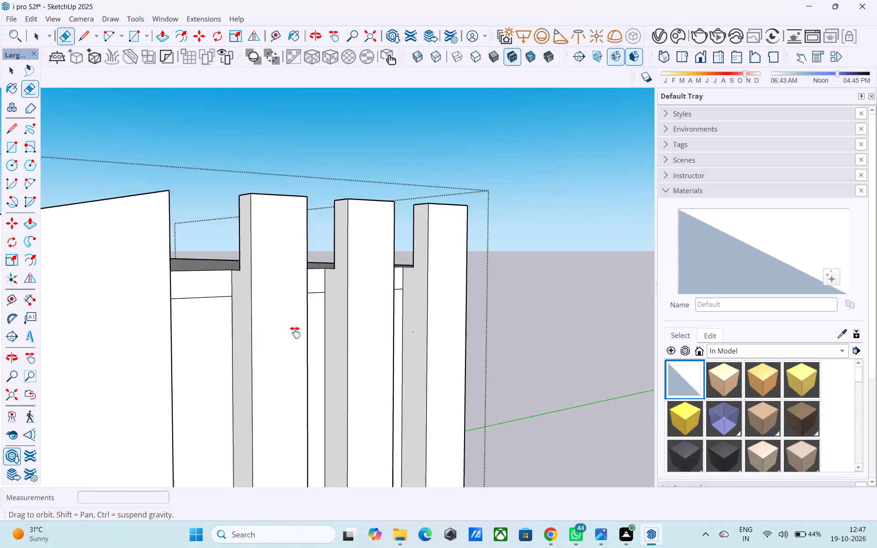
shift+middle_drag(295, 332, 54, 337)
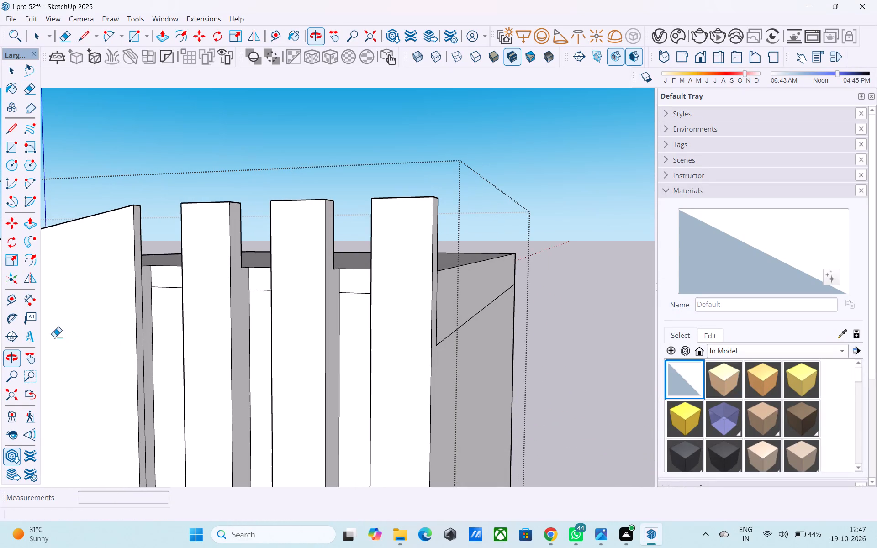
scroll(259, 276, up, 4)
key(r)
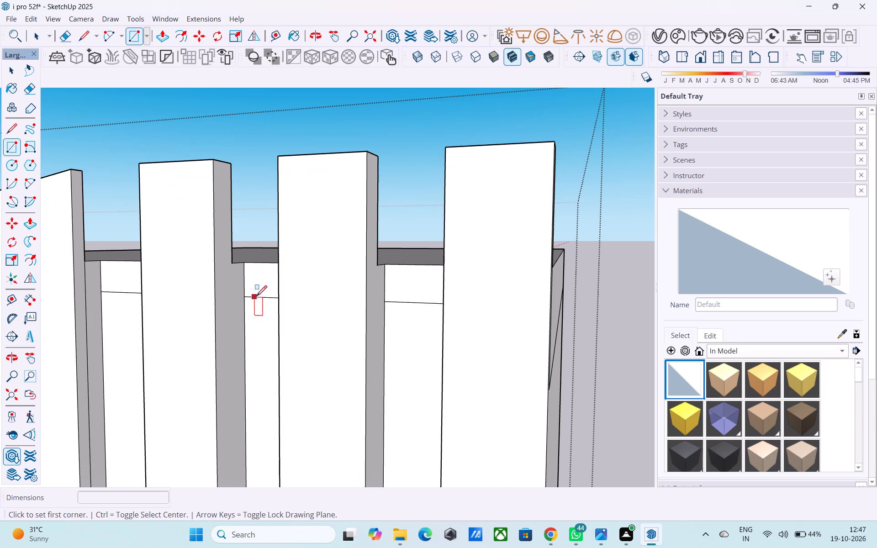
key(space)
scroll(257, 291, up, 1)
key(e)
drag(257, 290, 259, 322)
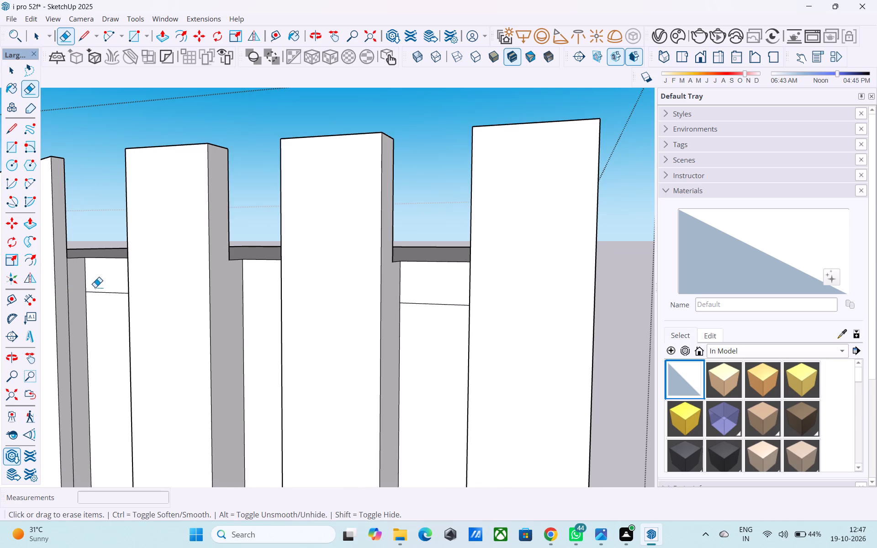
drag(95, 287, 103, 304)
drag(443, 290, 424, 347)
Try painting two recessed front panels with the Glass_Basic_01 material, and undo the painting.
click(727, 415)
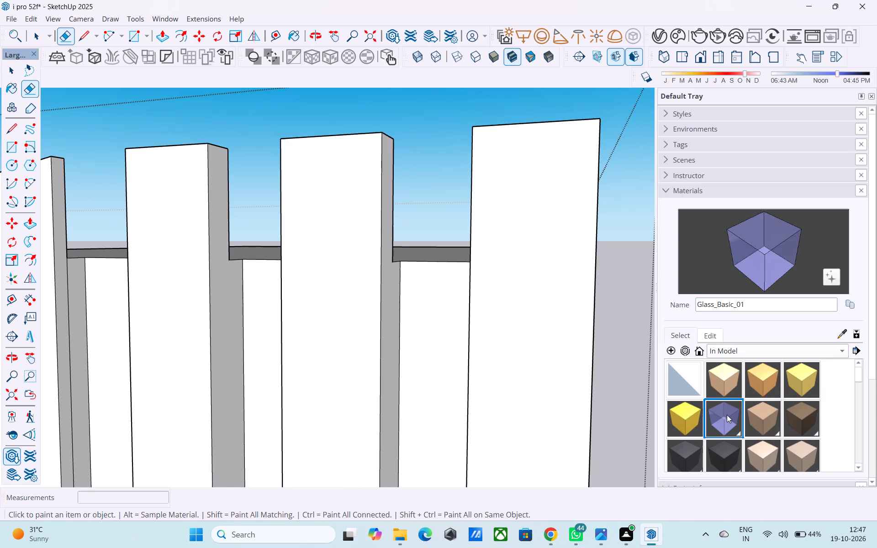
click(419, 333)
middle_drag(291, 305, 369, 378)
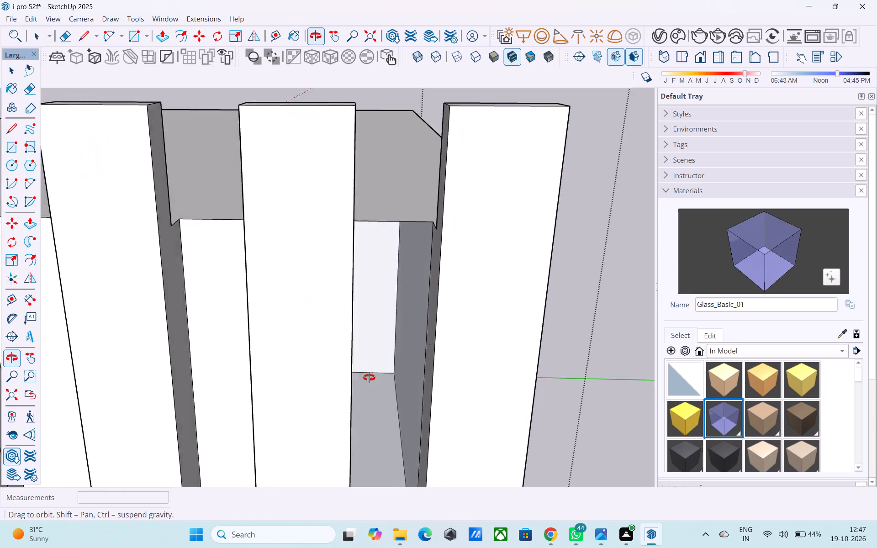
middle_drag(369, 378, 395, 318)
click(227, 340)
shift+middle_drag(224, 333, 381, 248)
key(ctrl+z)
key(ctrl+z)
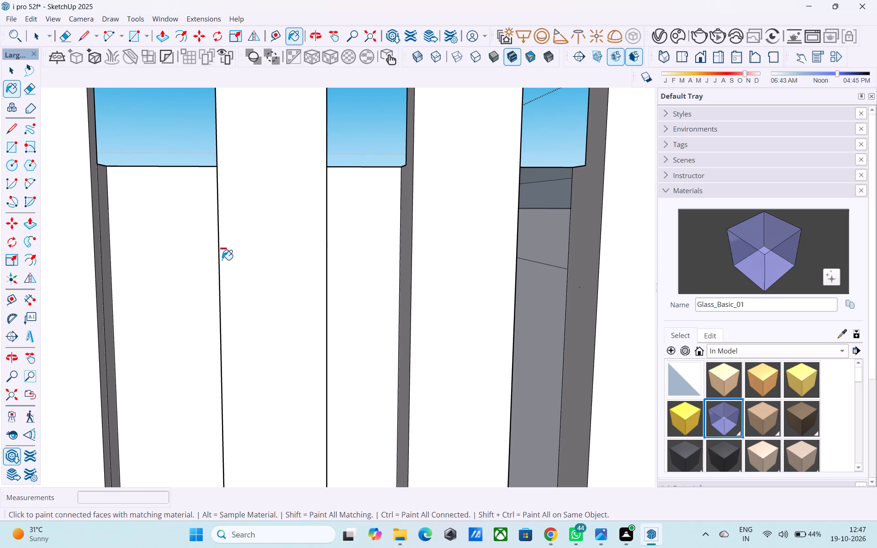
Inspect the interior of the building, including its walls, floor and ceiling.
middle_drag(219, 262, 424, 196)
scroll(434, 182, down, 16)
middle_drag(296, 280, 316, 259)
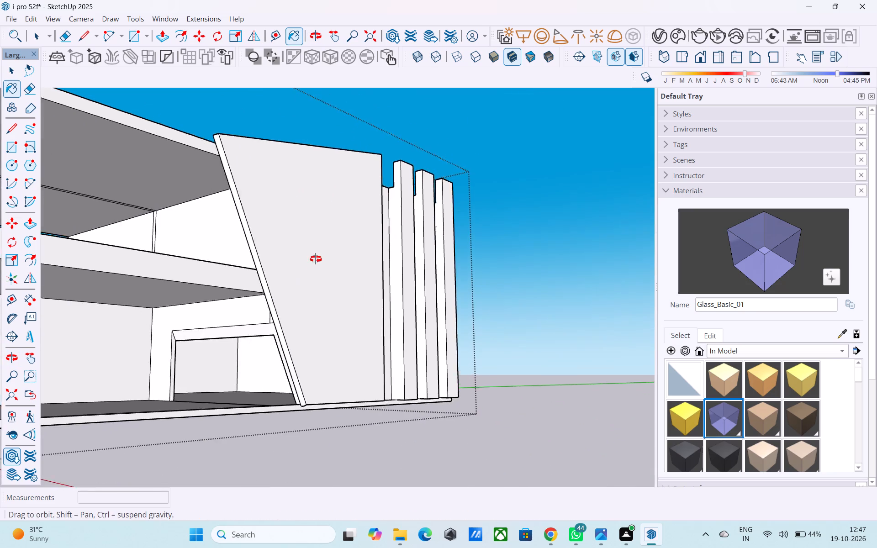
middle_drag(316, 259, 439, 214)
middle_drag(437, 273, 308, 342)
scroll(330, 325, up, 8)
middle_drag(337, 295, 321, 259)
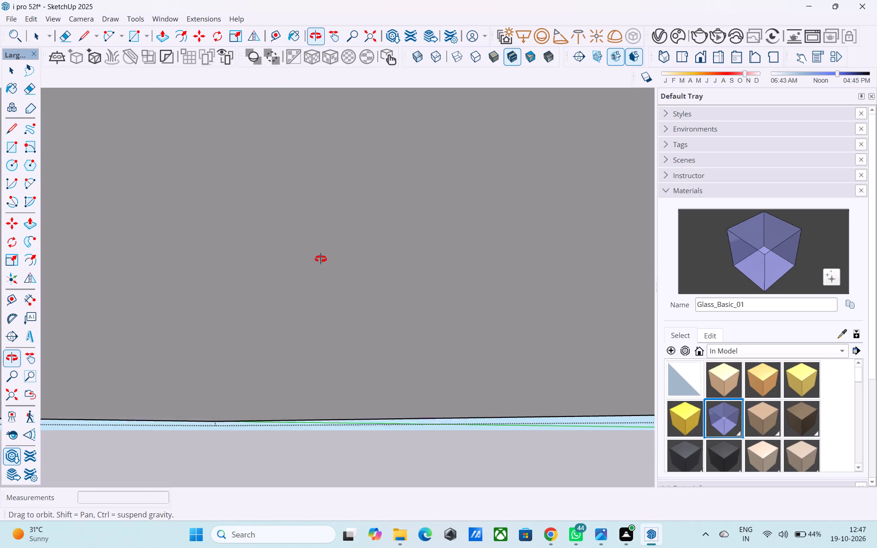
middle_drag(321, 259, 312, 280)
shift+middle_click(312, 272)
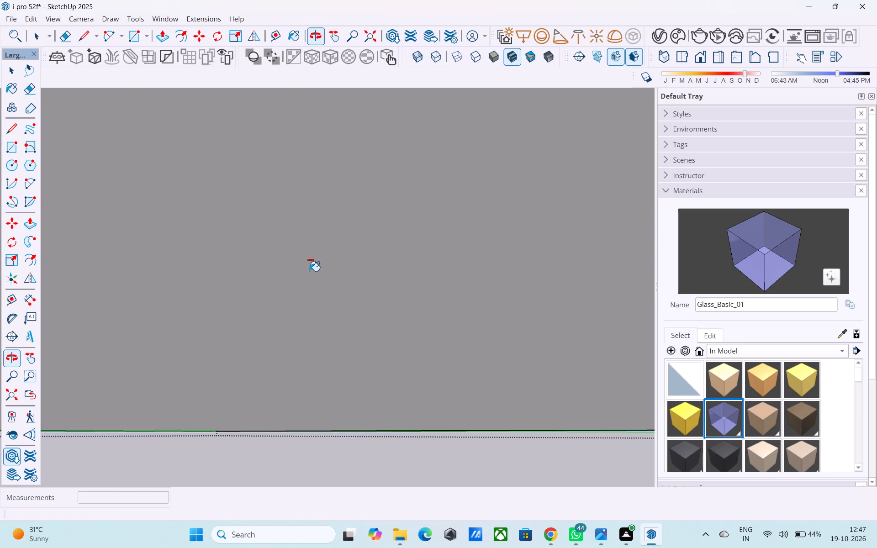
middle_drag(304, 294, 289, 419)
scroll(320, 289, down, 2)
middle_drag(320, 289, 301, 370)
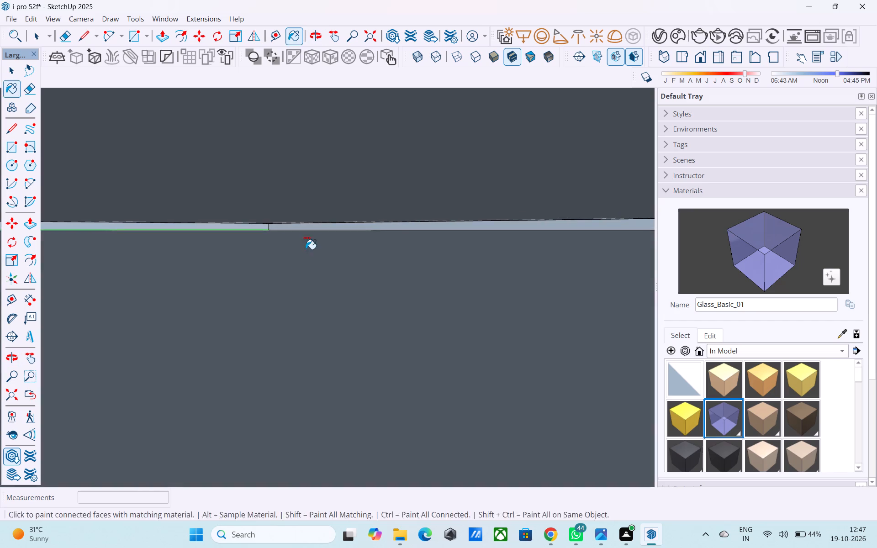
middle_drag(305, 249, 289, 474)
shift+middle_drag(364, 127, 364, 387)
shift+middle_drag(369, 148, 372, 260)
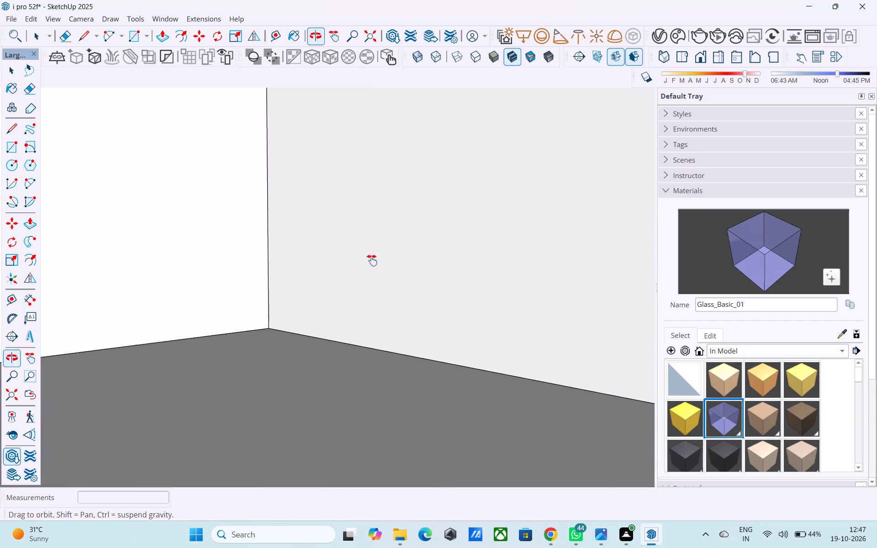
shift+middle_drag(372, 260, 372, 262)
click(12, 432)
drag(183, 381, 199, 149)
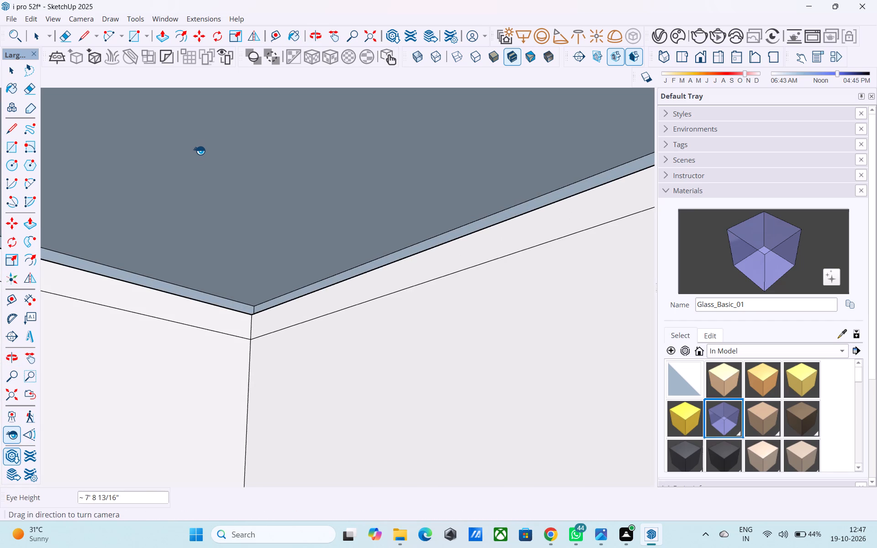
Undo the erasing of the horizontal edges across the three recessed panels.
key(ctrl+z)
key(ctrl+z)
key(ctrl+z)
Paint the three recessed panels below their horizontal edges with the Glass_Basic_01 material.
key(space)
middle_drag(272, 169, 256, 187)
scroll(256, 179, down, 20)
scroll(256, 179, down, 14)
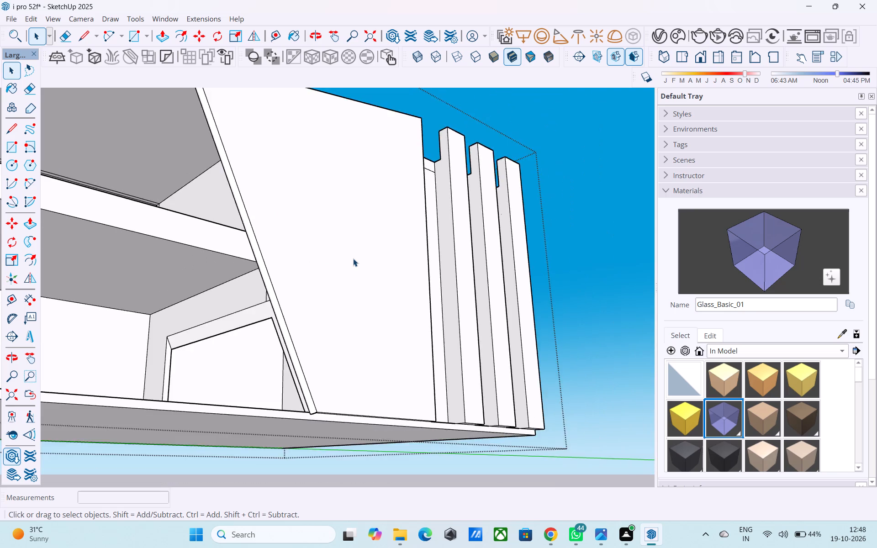
scroll(353, 258, up, 1)
scroll(353, 258, down, 19)
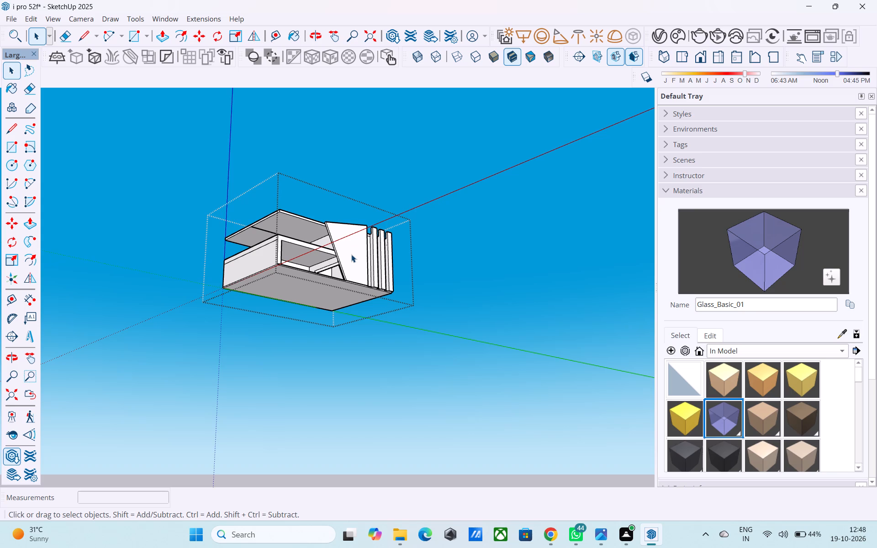
scroll(350, 263, down, 4)
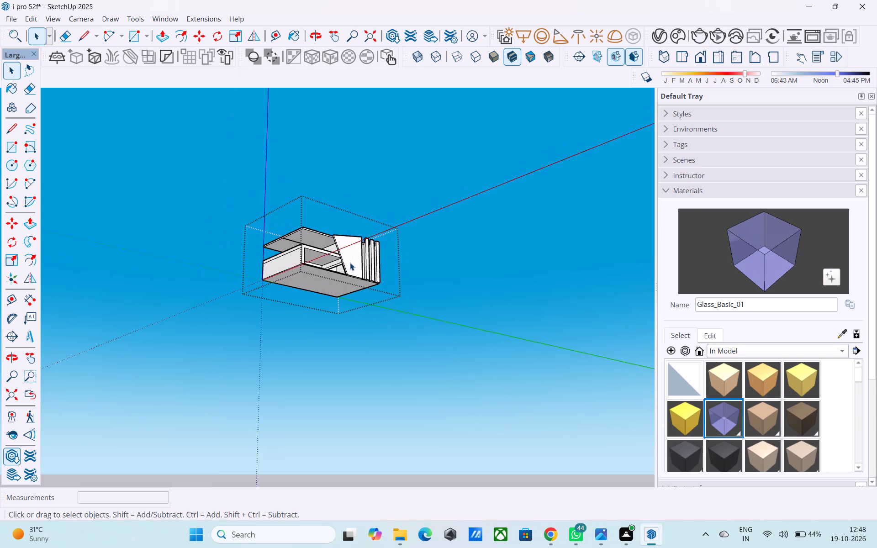
middle_drag(350, 263, 259, 360)
scroll(357, 225, up, 18)
middle_drag(343, 274, 295, 274)
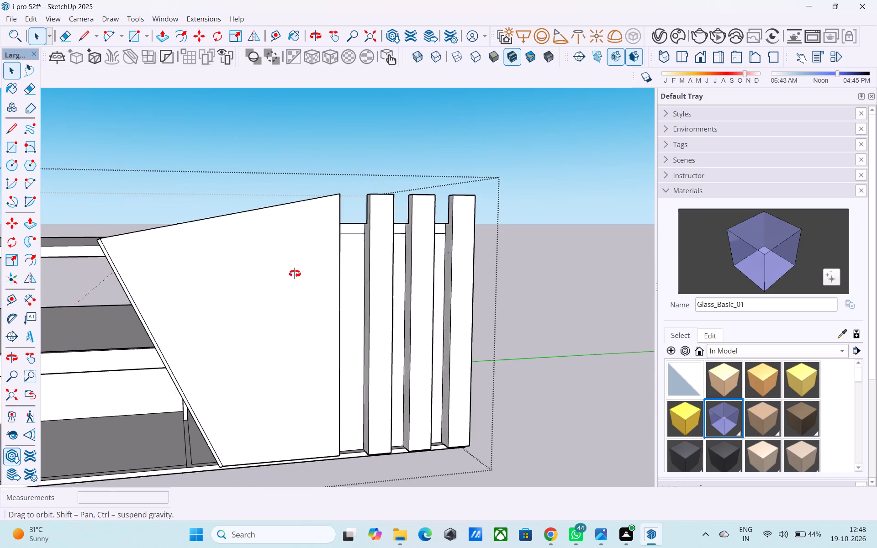
middle_drag(295, 274, 260, 274)
scroll(422, 253, up, 1)
middle_drag(407, 258, 330, 272)
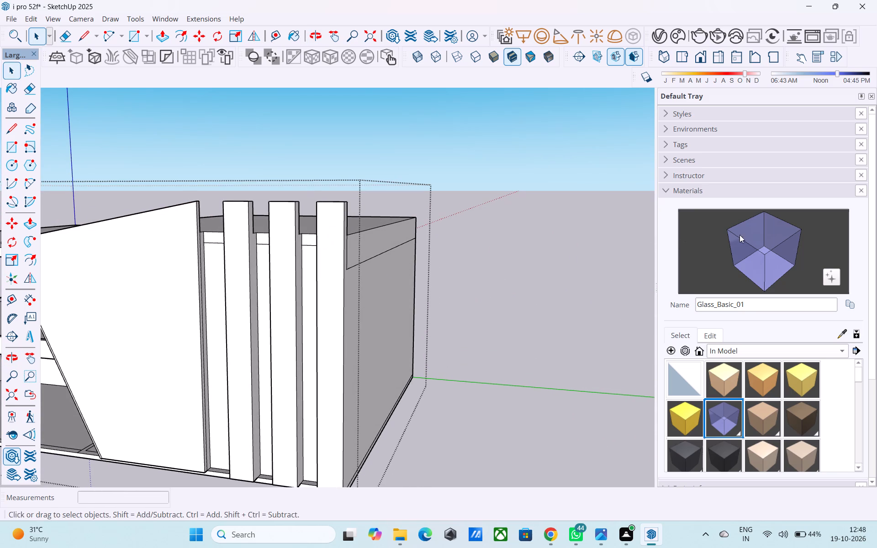
click(746, 239)
scroll(296, 245, up, 1)
middle_drag(296, 245, 320, 243)
scroll(285, 249, up, 2)
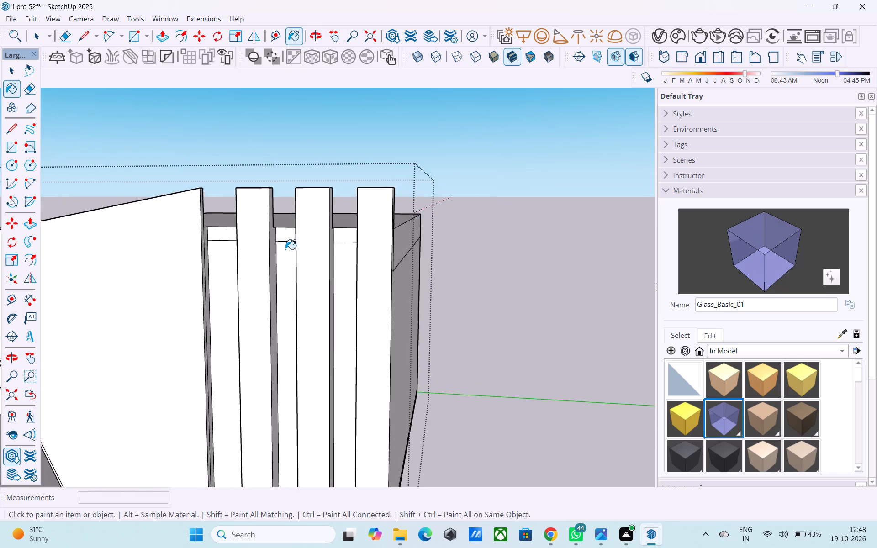
scroll(285, 249, up, 6)
click(282, 253)
click(411, 265)
click(160, 300)
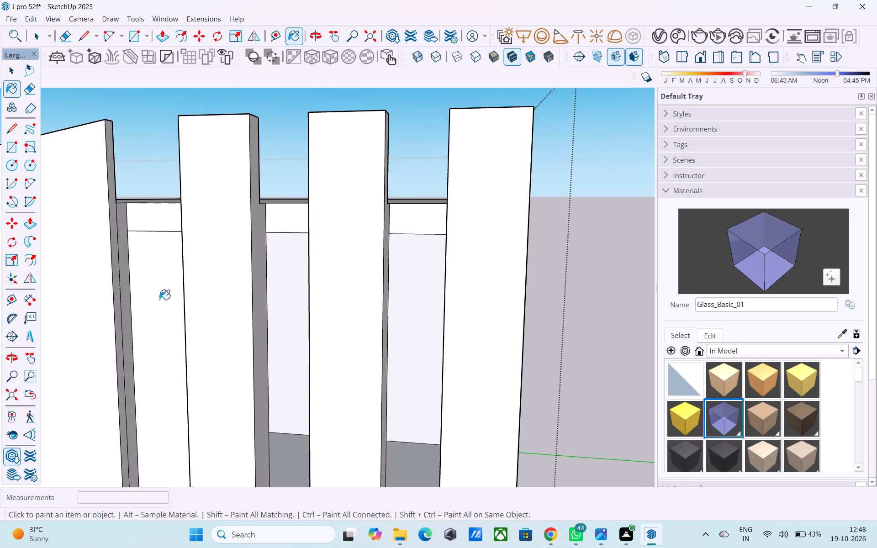
Examine the painted glass panels and the space behind them from several angles.
middle_drag(168, 293, 275, 252)
scroll(335, 211, down, 13)
middle_drag(160, 309, 375, 321)
scroll(379, 331, up, 8)
middle_drag(285, 401, 329, 319)
scroll(421, 309, up, 7)
middle_drag(462, 297, 525, 285)
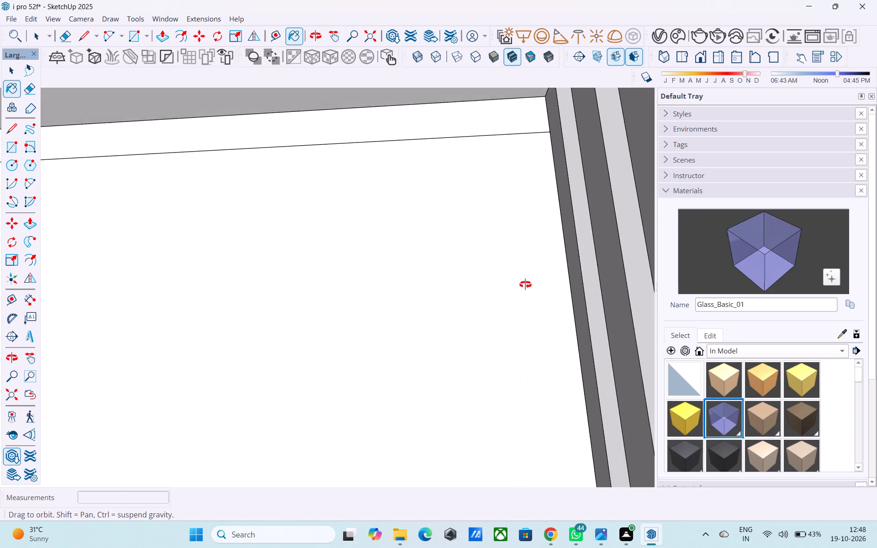
middle_drag(525, 285, 176, 420)
scroll(301, 308, down, 8)
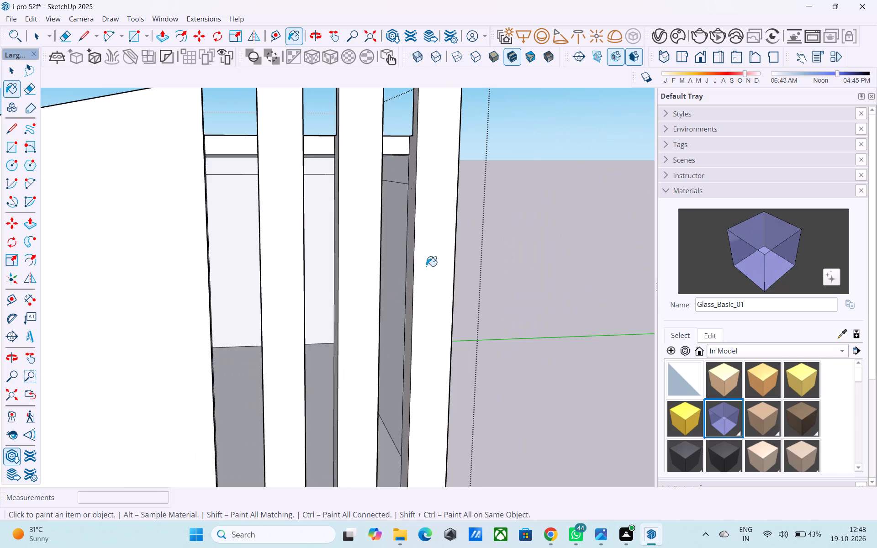
scroll(426, 266, down, 2)
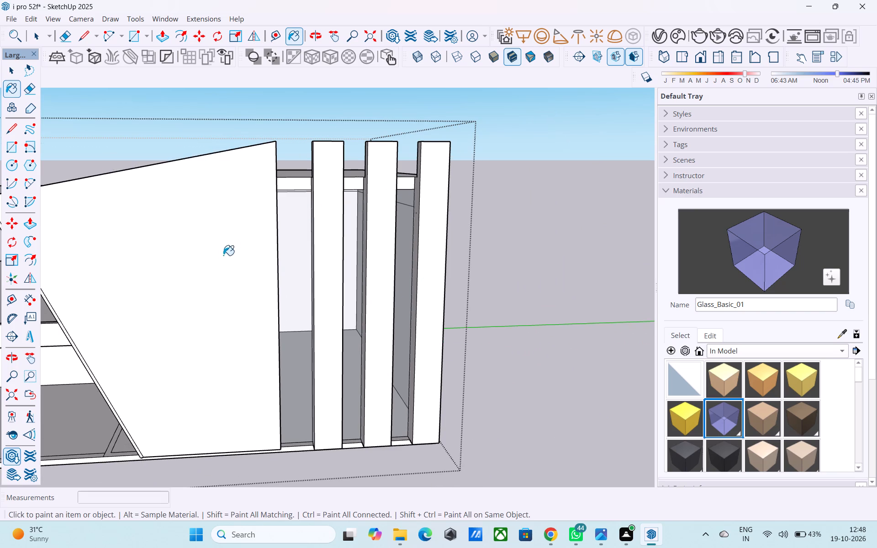
scroll(222, 255, down, 3)
middle_drag(355, 275, 321, 300)
Change the colour of the Glass_Basic_01 material to a warm yellowish tan.
click(710, 338)
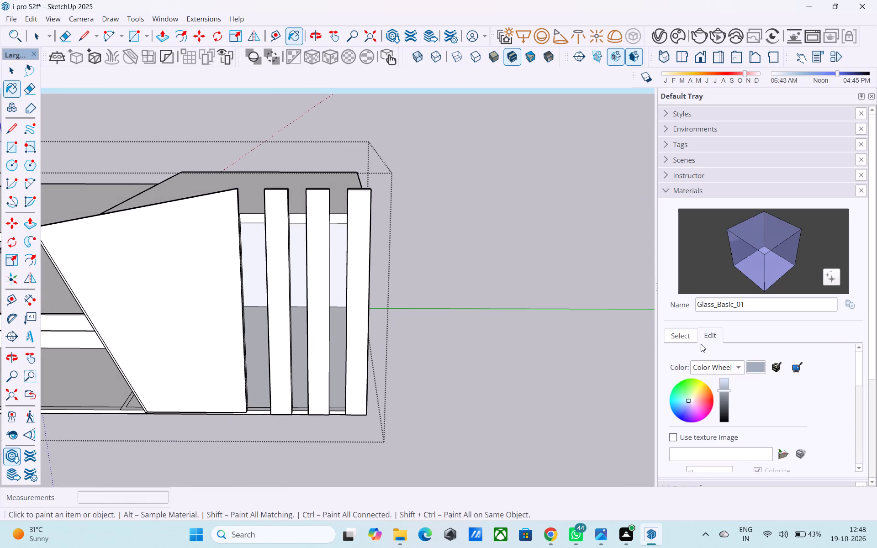
click(700, 390)
click(700, 390)
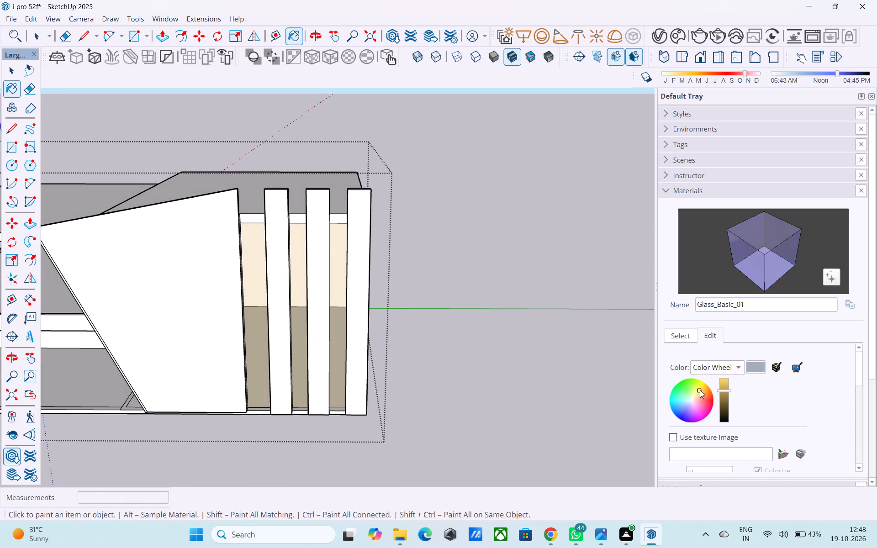
Shift the colour of the Glass_Basic_01 material to orange at full brightness.
drag(700, 390, 706, 390)
drag(725, 391, 726, 381)
drag(726, 381, 734, 368)
Paint the three white bands above the recessed panels, beneath the roof edge, with the Glass_Basic_01 material.
scroll(382, 312, down, 4)
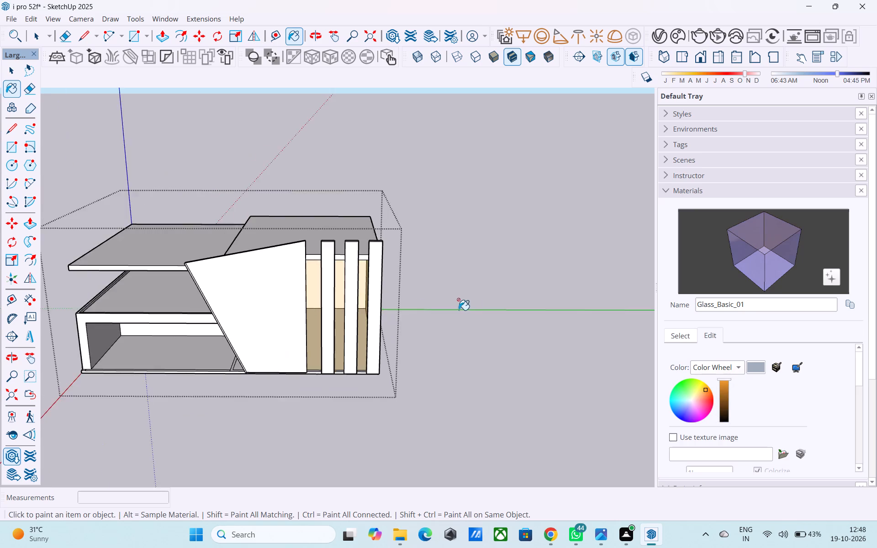
scroll(459, 310, down, 5)
middle_drag(374, 343, 397, 286)
scroll(522, 284, down, 2)
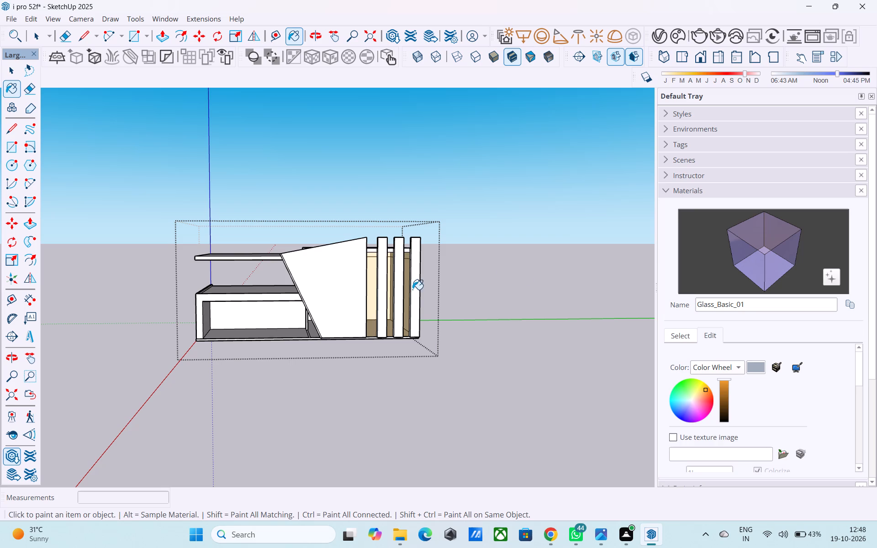
scroll(425, 312, down, 1)
scroll(351, 232, up, 6)
scroll(394, 256, up, 5)
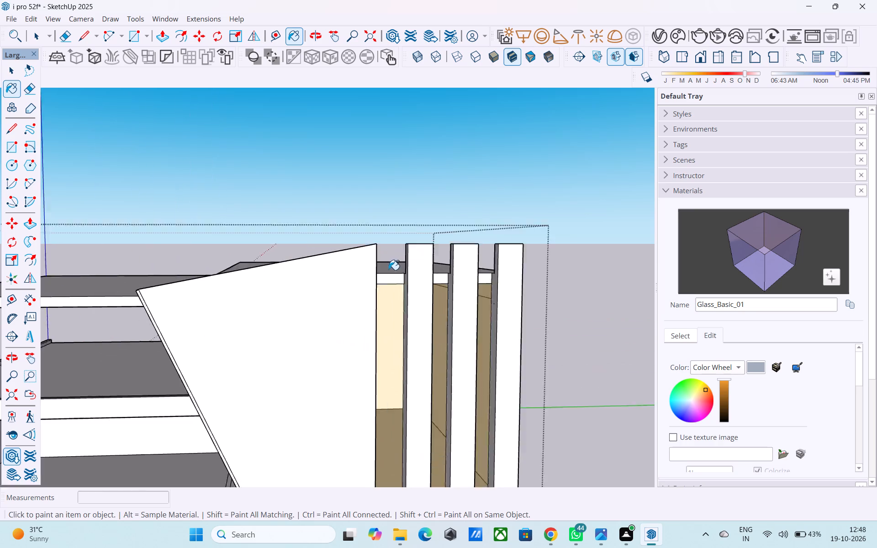
scroll(389, 270, up, 9)
middle_drag(405, 297, 384, 302)
scroll(395, 292, up, 1)
click(395, 292)
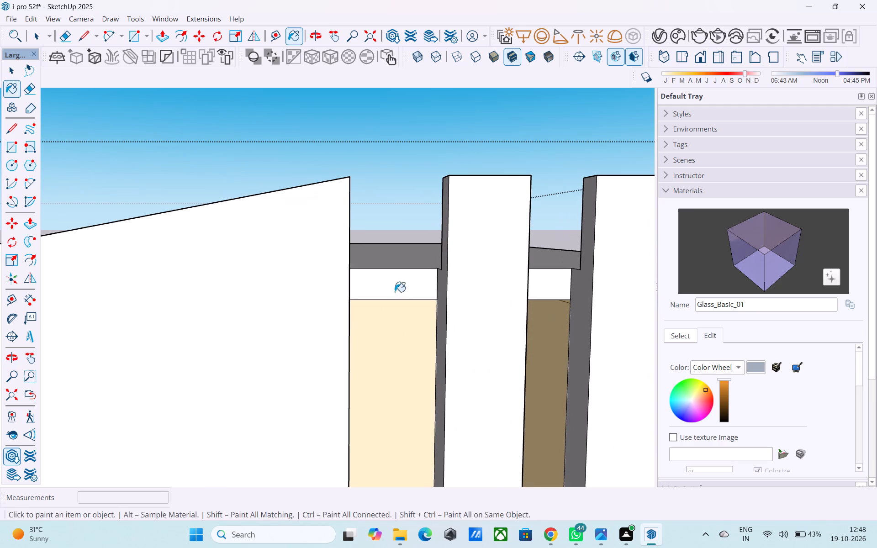
click(565, 293)
scroll(187, 319, down, 5)
scroll(539, 306, up, 4)
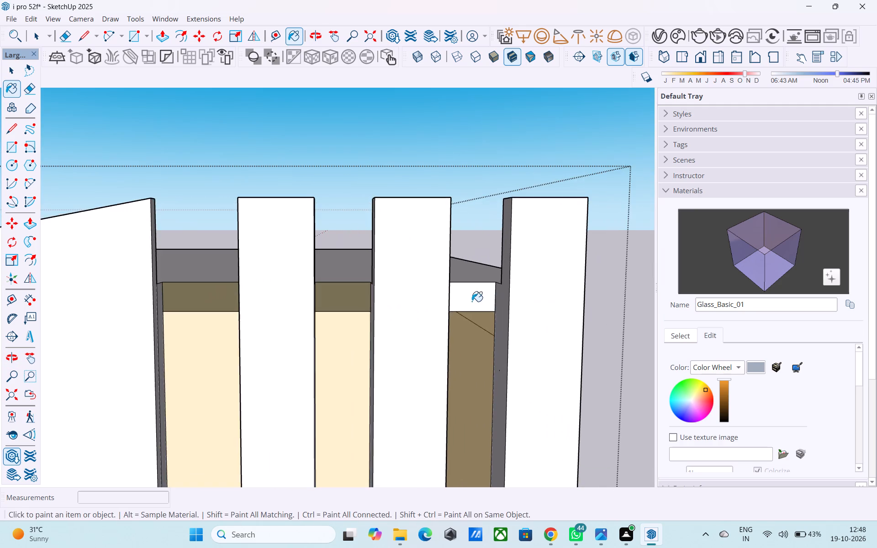
click(461, 300)
Draw a 24' 3/4" by 3' rectangle closing the front of the recess between the diagonal panel and the first vertical strip.
scroll(497, 294, up, 1)
scroll(500, 295, down, 5)
middle_drag(493, 315, 367, 314)
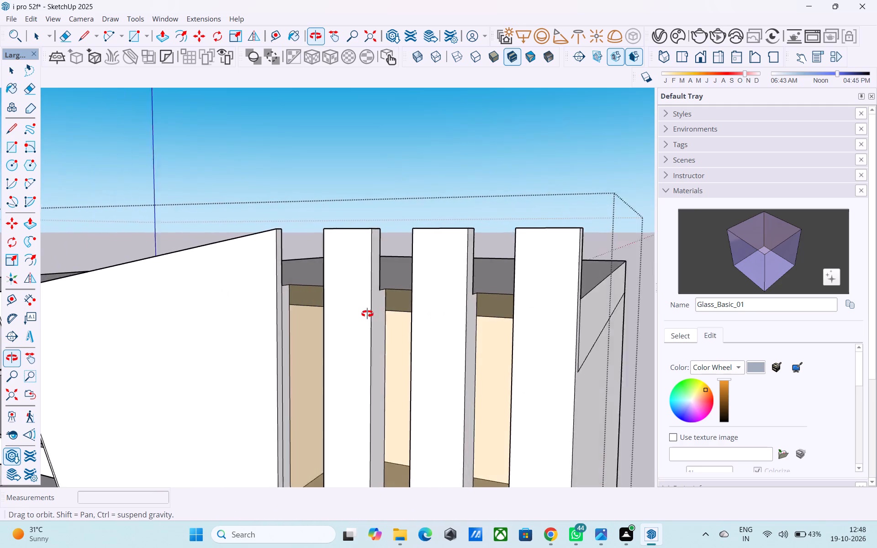
middle_drag(367, 314, 405, 285)
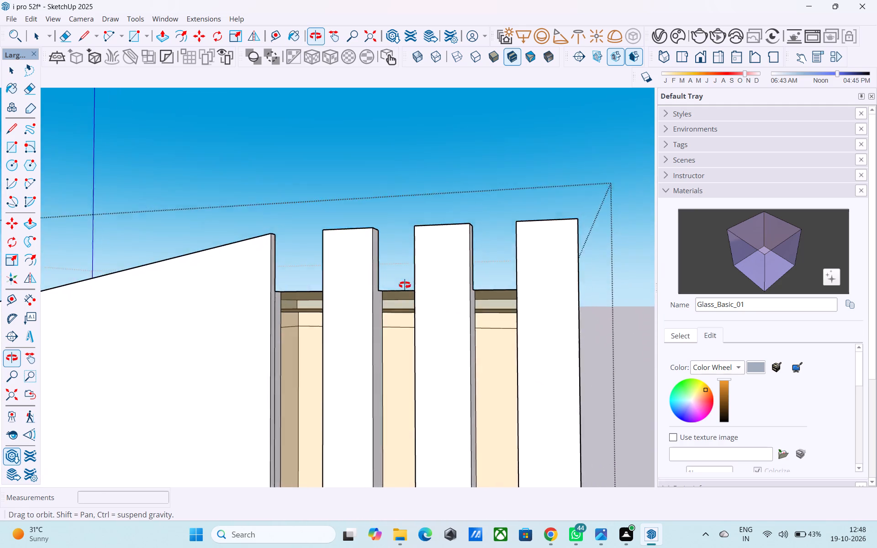
middle_drag(405, 285, 692, 395)
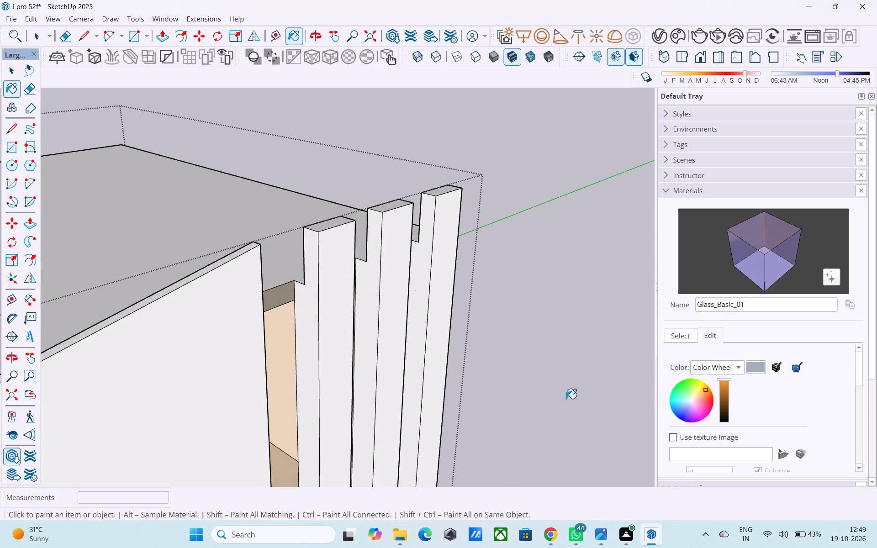
scroll(311, 338, up, 4)
key(r)
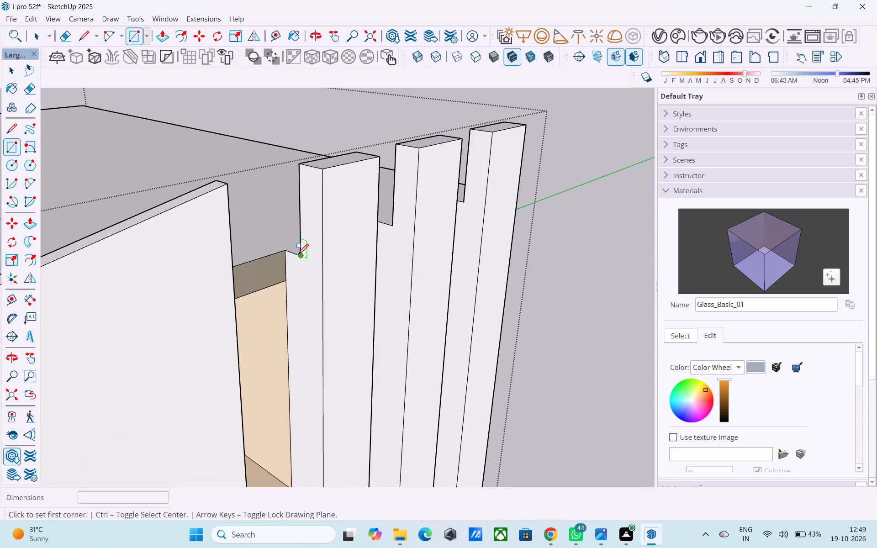
click(298, 256)
scroll(296, 275, down, 4)
shift+middle_drag(289, 392, 152, 250)
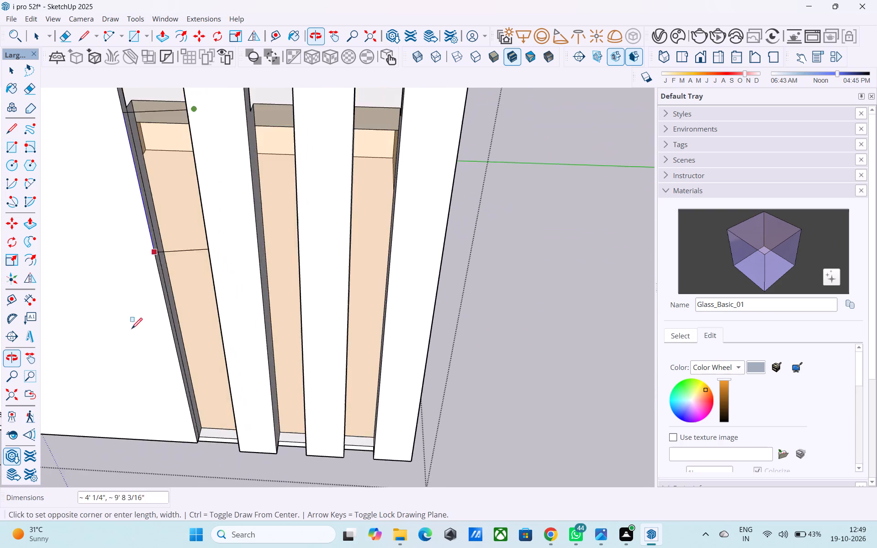
scroll(170, 408, up, 4)
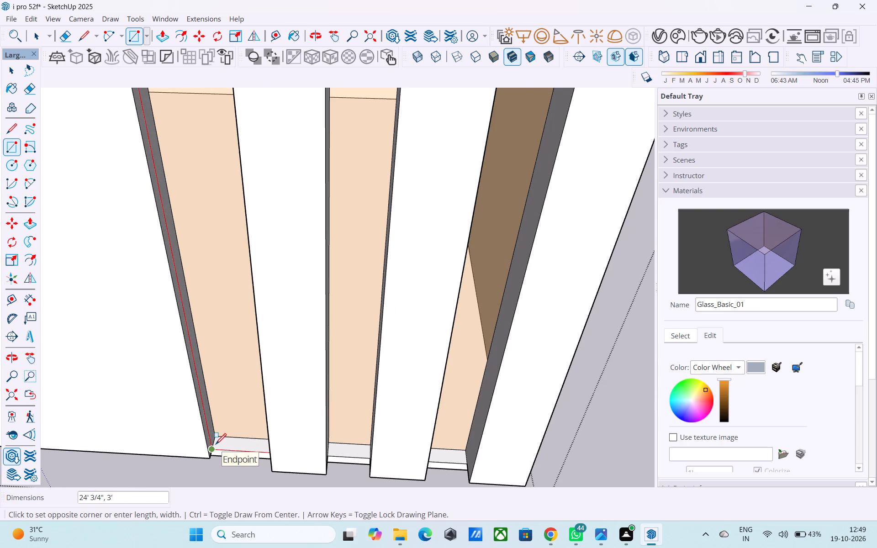
click(216, 445)
Draw a full-height rectangle closing the front of the recess between the first and second vertical strips.
scroll(261, 374, down, 5)
shift+middle_drag(326, 283, 435, 368)
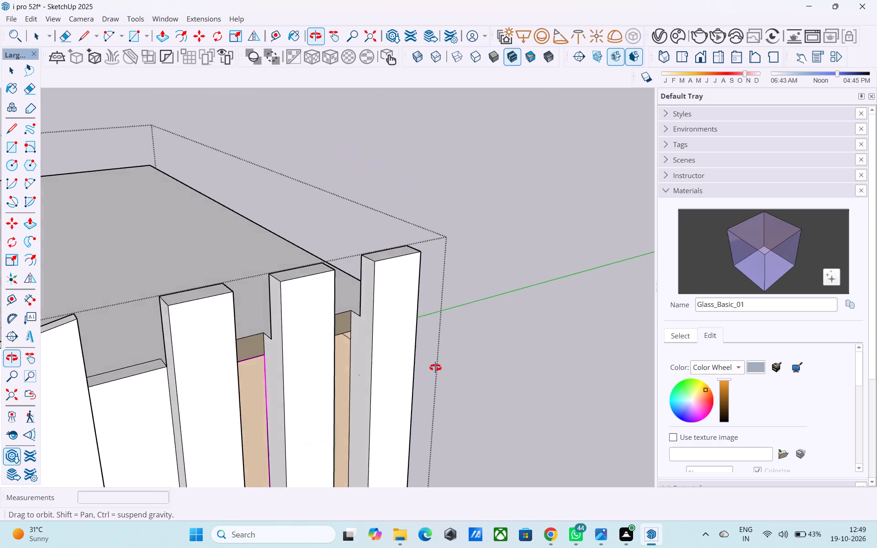
shift+middle_drag(435, 368, 193, 360)
middle_drag(273, 323, 491, 285)
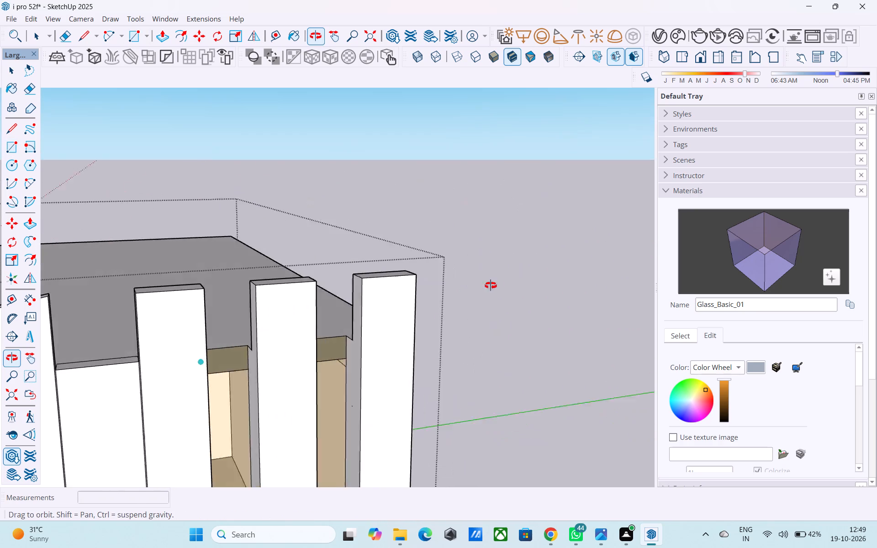
middle_drag(491, 285, 525, 285)
scroll(290, 390, up, 3)
click(224, 345)
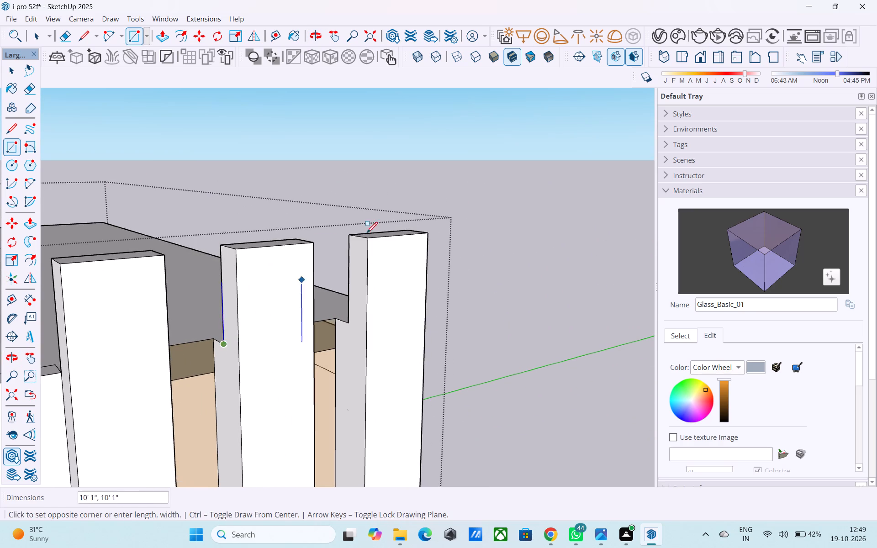
scroll(367, 234, down, 11)
middle_drag(346, 406, 297, 349)
scroll(292, 379, up, 12)
scroll(267, 444, up, 8)
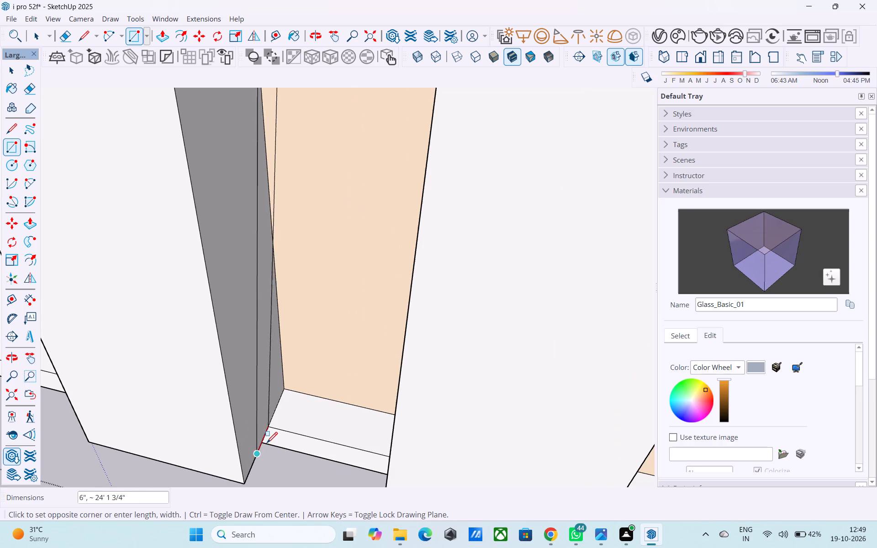
click(269, 425)
Draw a full-height rectangle closing the front of the recess between the second and third vertical strips.
scroll(278, 396, down, 14)
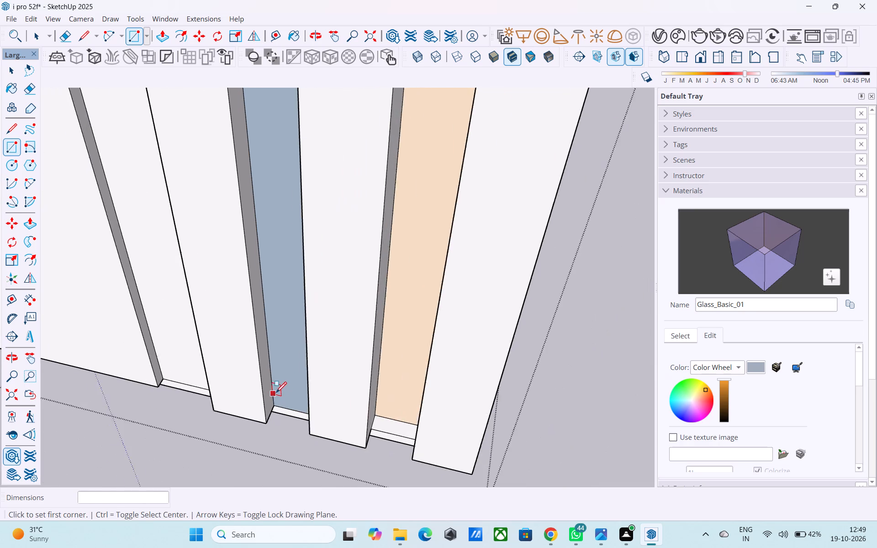
scroll(276, 394, down, 1)
scroll(339, 309, down, 3)
middle_drag(339, 309, 421, 425)
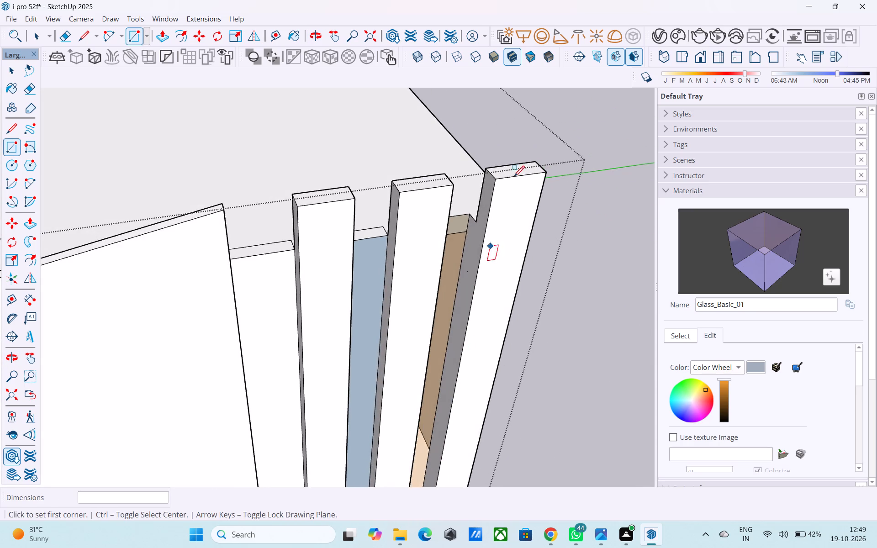
scroll(465, 253, up, 6)
click(488, 190)
scroll(469, 337, down, 1)
middle_drag(466, 349, 273, 300)
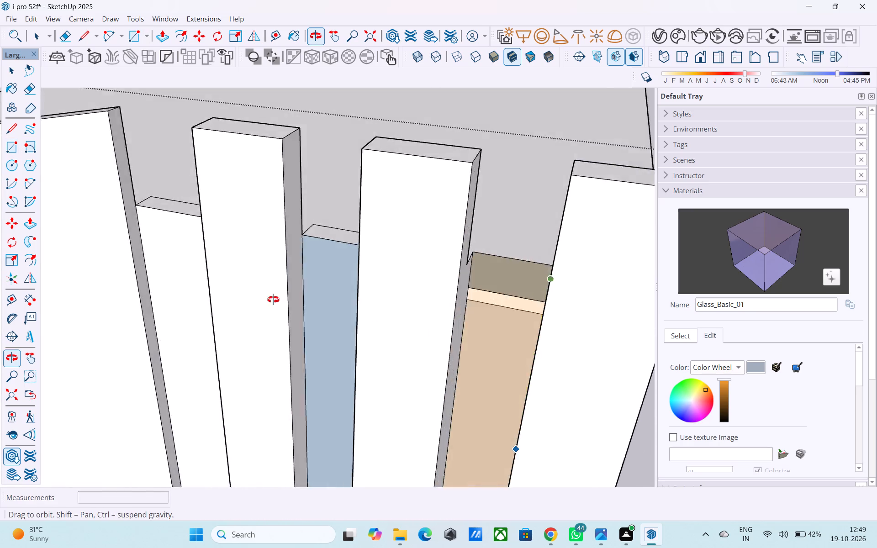
middle_drag(273, 300, 219, 283)
scroll(211, 278, down, 4)
shift+middle_drag(362, 377, 242, 24)
middle_click(215, 344)
scroll(229, 421, up, 6)
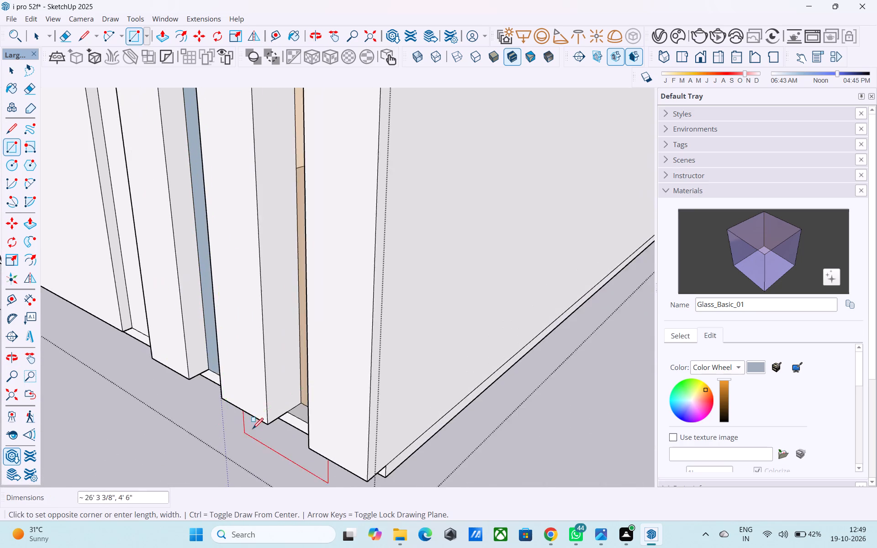
scroll(253, 430, up, 2)
click(306, 404)
Paint the three new rectangles between the vertical strips with the Glass_Basic_01 material.
click(775, 250)
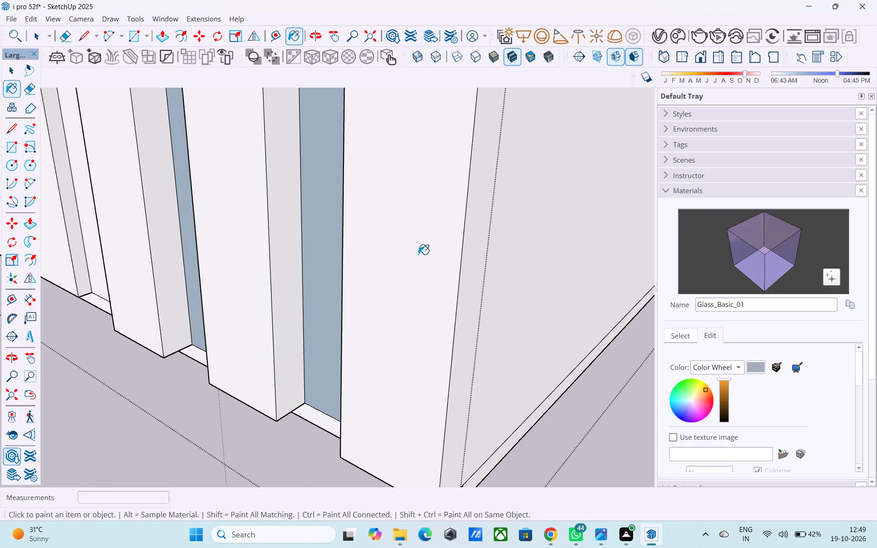
click(308, 213)
middle_drag(312, 217, 471, 215)
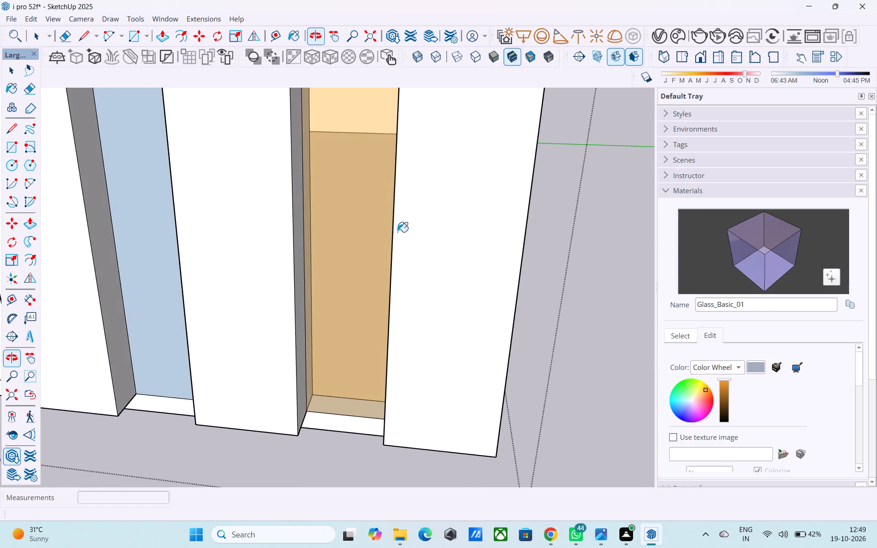
scroll(297, 239, down, 3)
click(195, 238)
shift+middle_drag(192, 238, 584, 246)
drag(446, 256, 439, 257)
Examine the tinted glass panels and the overall front of the building from farther away.
scroll(301, 238, down, 13)
shift+middle_drag(305, 252, 296, 337)
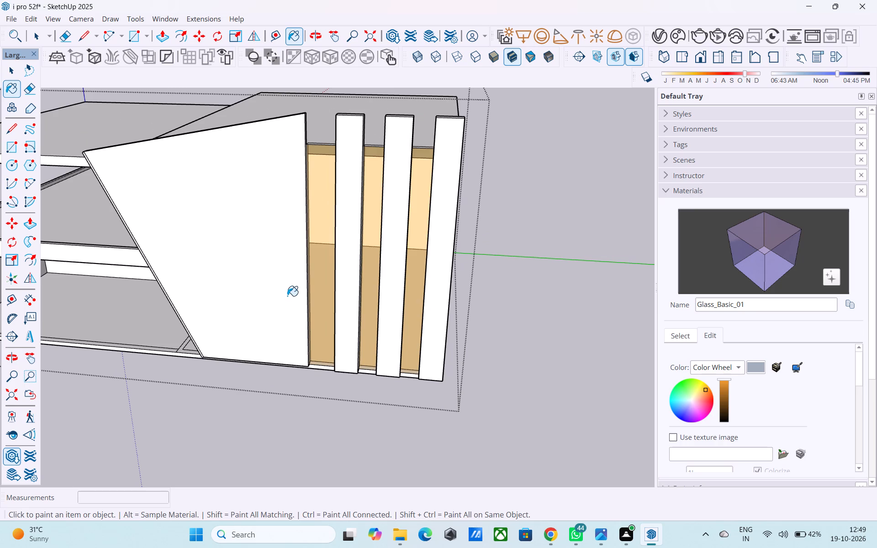
scroll(243, 446, down, 4)
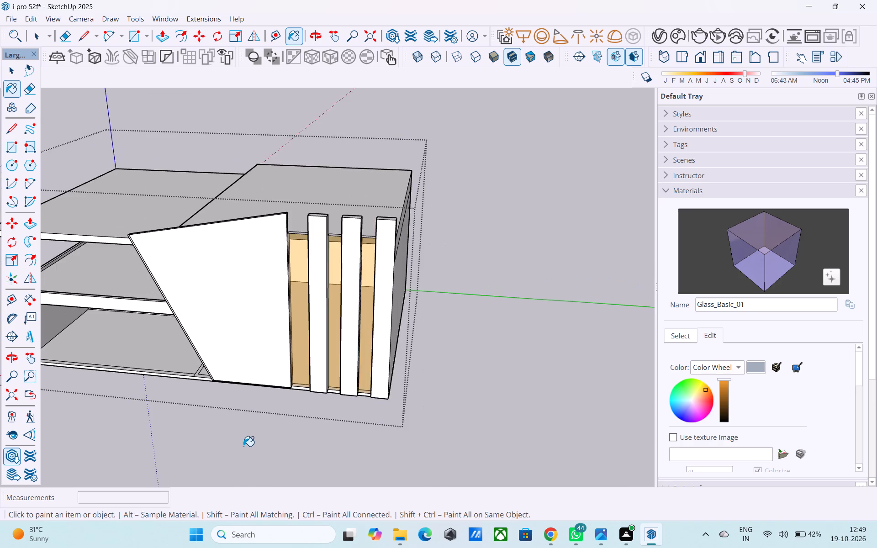
scroll(243, 446, down, 5)
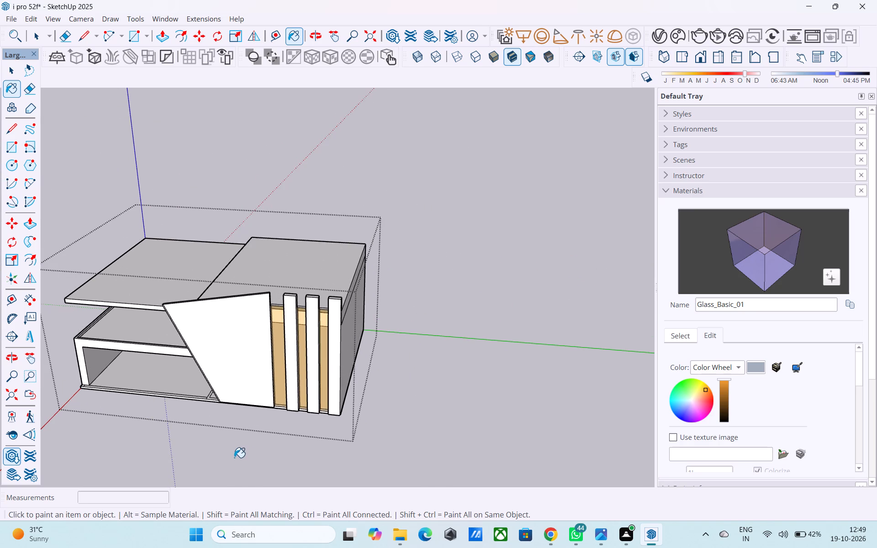
scroll(416, 368, down, 5)
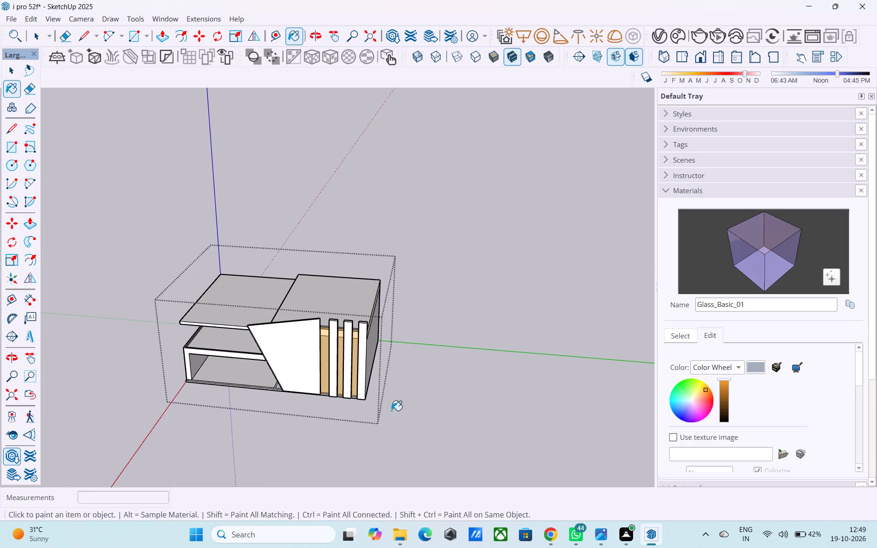
scroll(323, 466, down, 4)
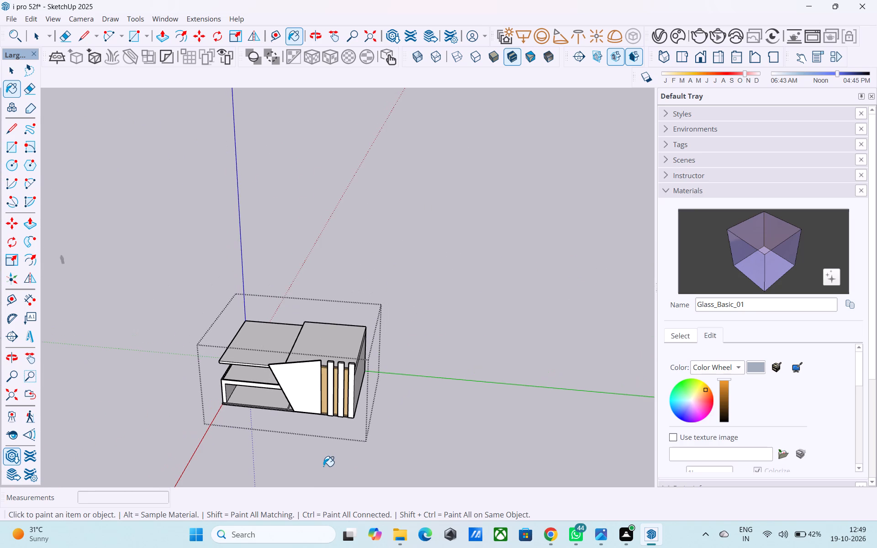
scroll(322, 466, down, 1)
Erase the two parallel edges running along the underside of the overhanging roof slab.
middle_drag(307, 436, 376, 295)
scroll(372, 241, up, 7)
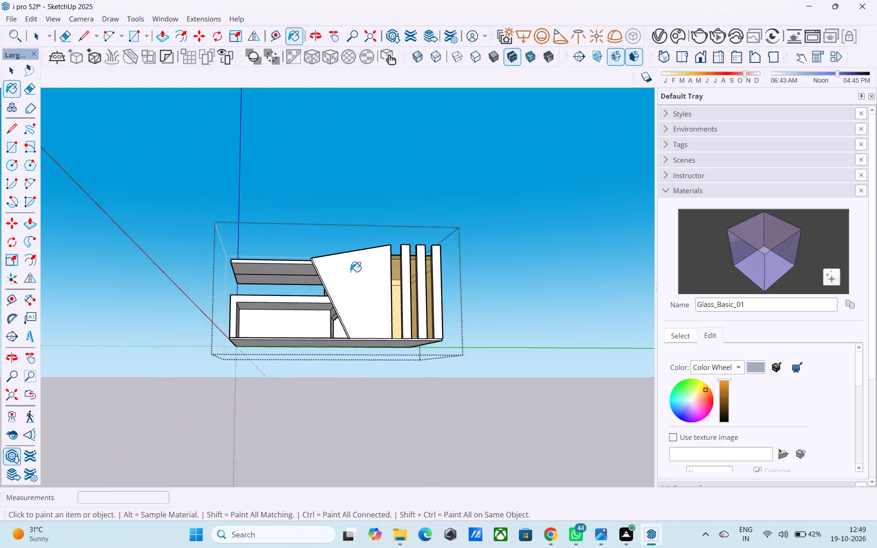
scroll(350, 272, up, 3)
key(space)
shift+middle_drag(229, 306, 280, 249)
scroll(279, 249, up, 9)
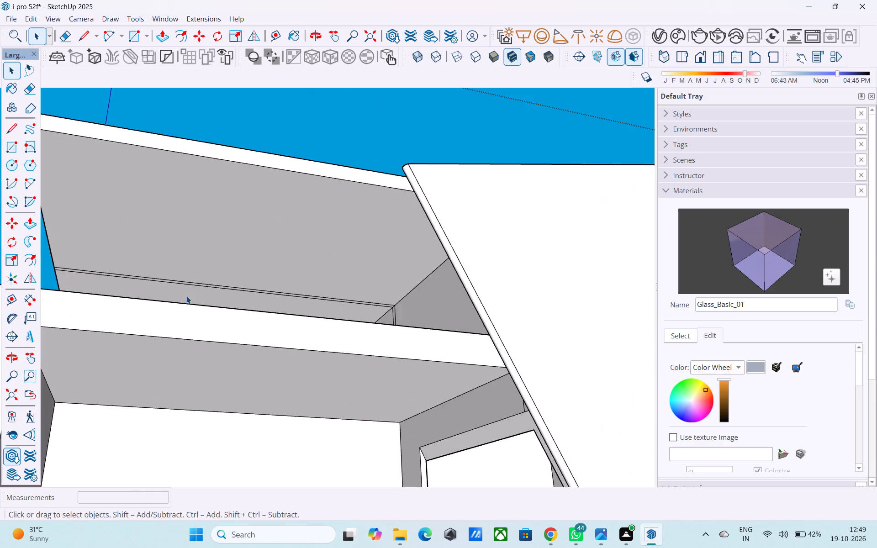
scroll(186, 296, up, 2)
click(178, 287)
scroll(220, 244, down, 1)
scroll(220, 245, up, 4)
key(e)
drag(209, 254, 198, 285)
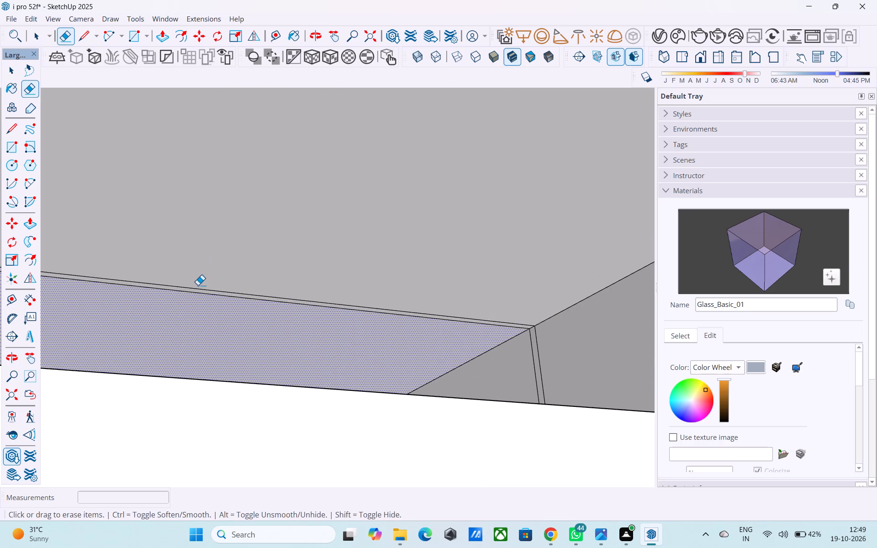
drag(198, 285, 187, 303)
scroll(315, 315, down, 5)
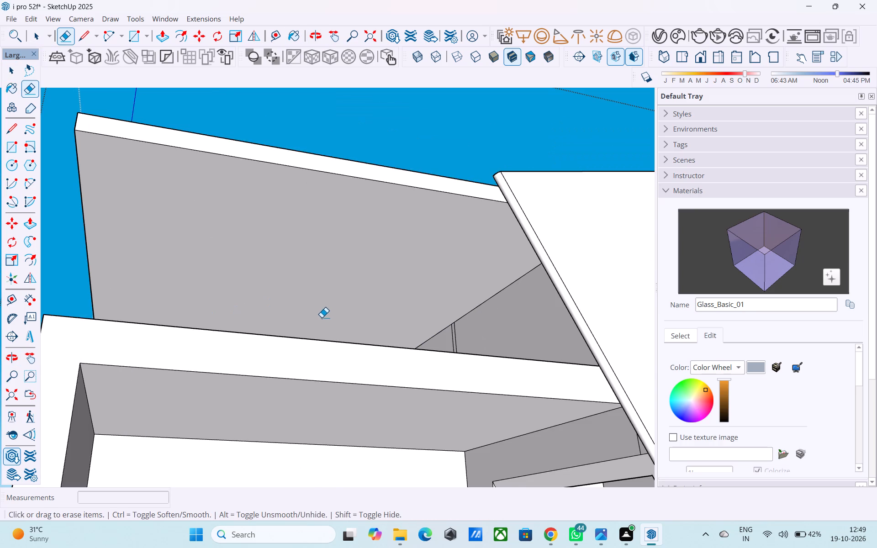
Erase the two leftover vertical edges on the inner side wall between the middle slab and the overhanging roof.
scroll(320, 326, down, 1)
scroll(267, 213, down, 3)
middle_drag(303, 258, 393, 347)
scroll(393, 347, up, 3)
drag(393, 347, 386, 344)
drag(379, 339, 390, 335)
scroll(387, 336, up, 1)
scroll(387, 340, down, 3)
scroll(386, 340, up, 1)
scroll(386, 340, down, 5)
middle_drag(388, 342, 292, 374)
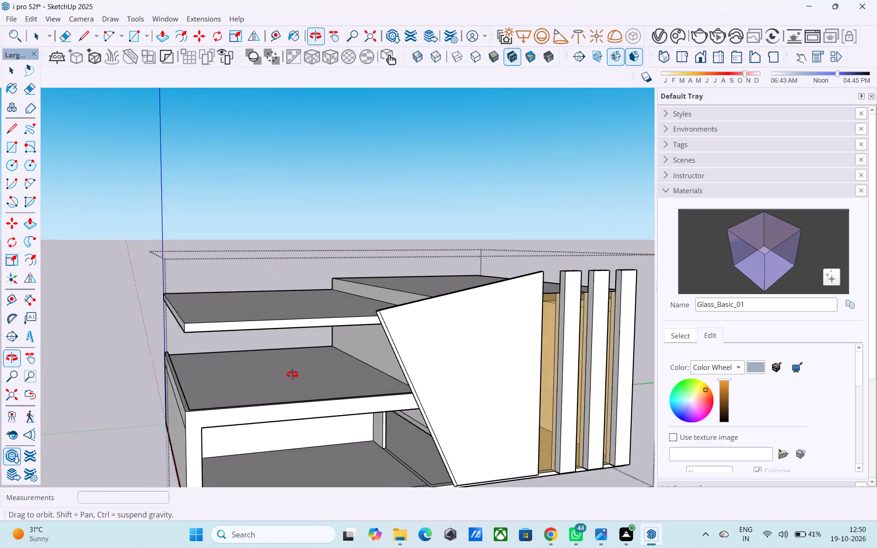
middle_drag(292, 374, 286, 377)
scroll(289, 375, down, 9)
Save the building model.
key(space)
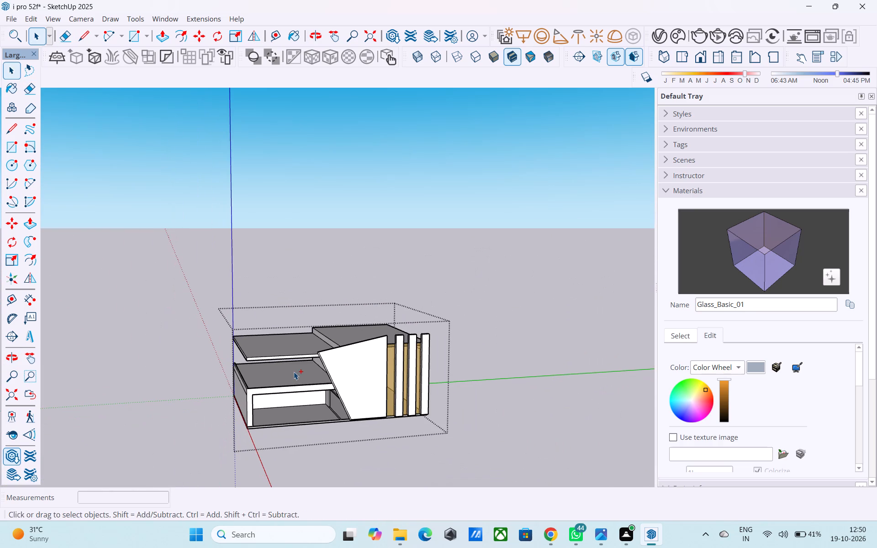
key(ctrl+s)
click(392, 337)
scroll(287, 356, up, 15)
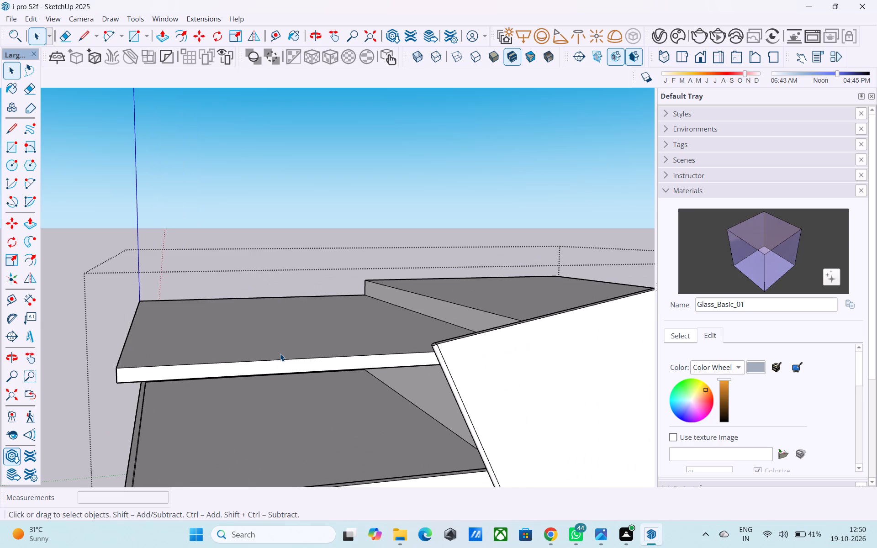
Push/pull the top face of the overhanging roof slab upward by about 8 3/8".
middle_drag(280, 353, 333, 344)
shift+middle_drag(238, 357, 316, 363)
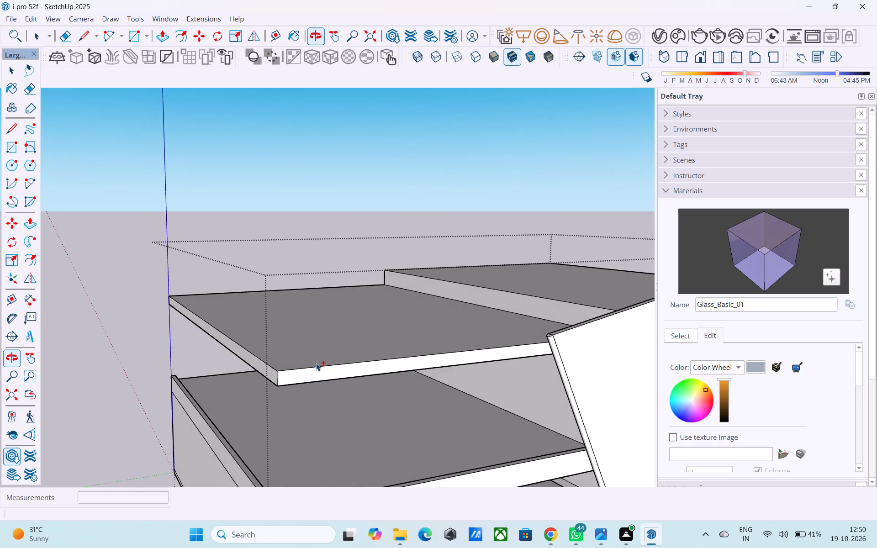
click(316, 363)
key(p)
click(315, 359)
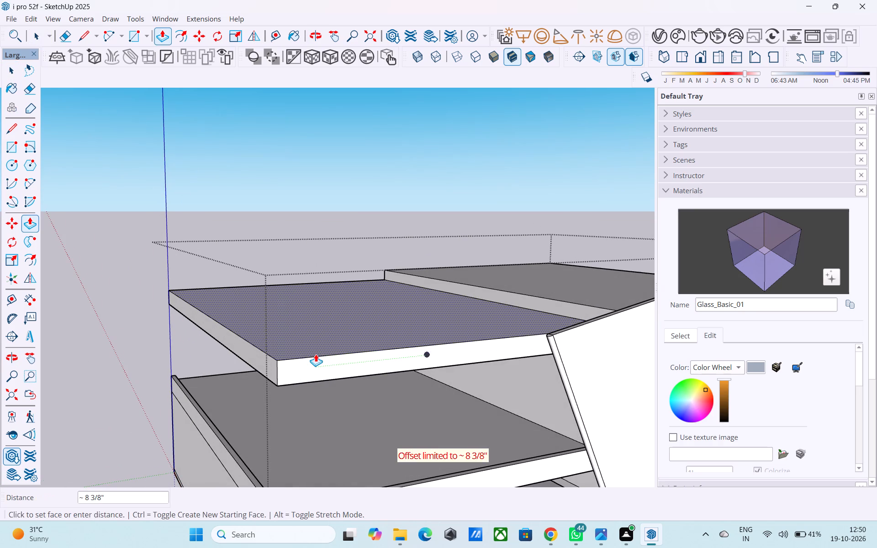
click(323, 329)
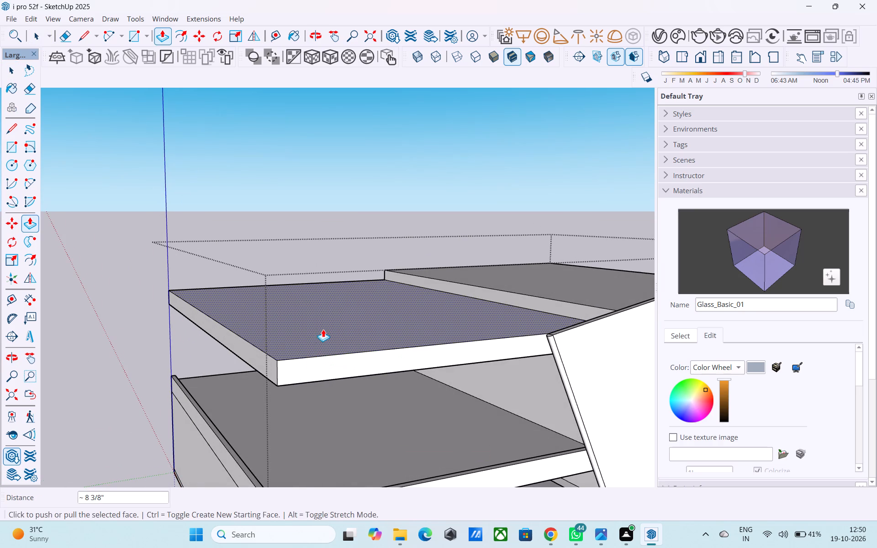
scroll(322, 332, down, 5)
middle_drag(318, 348, 240, 303)
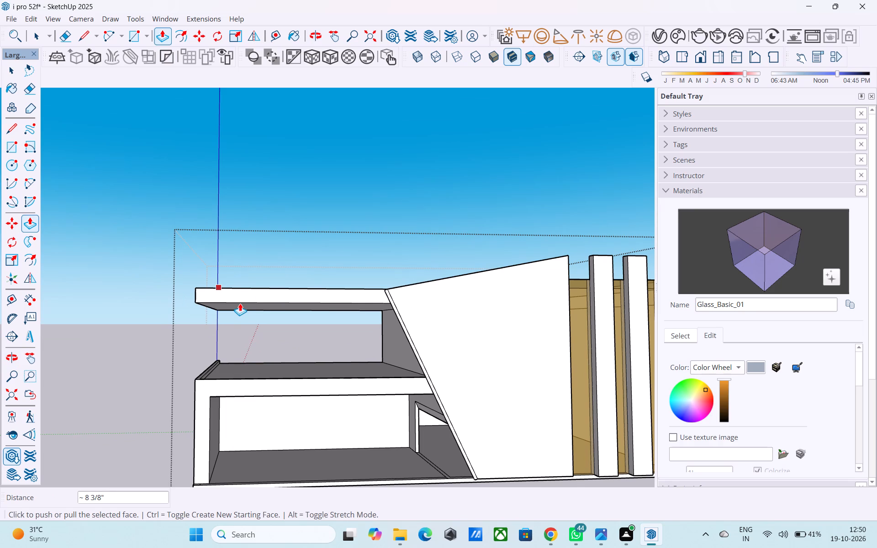
key(space)
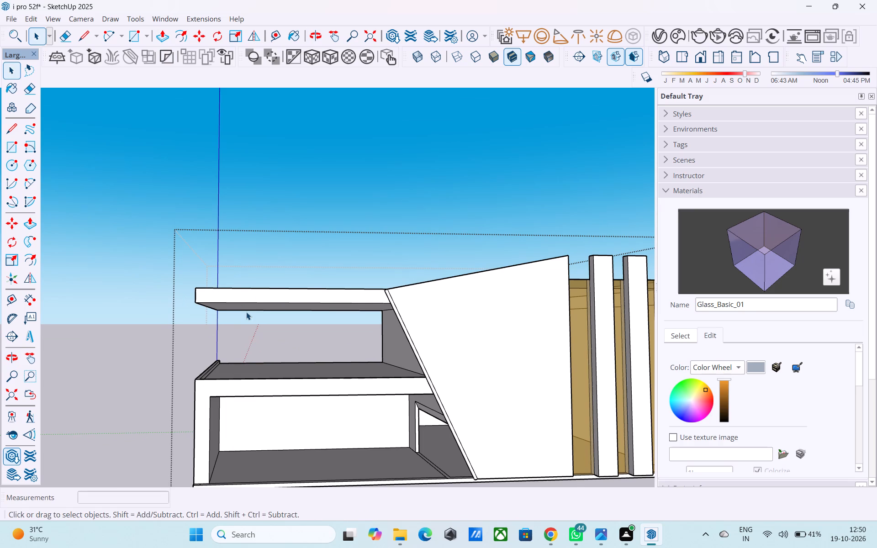
Offset the outline of the overhanging roof slab's front edge face inward by 3".
shift+middle_drag(315, 316, 314, 351)
scroll(313, 351, up, 2)
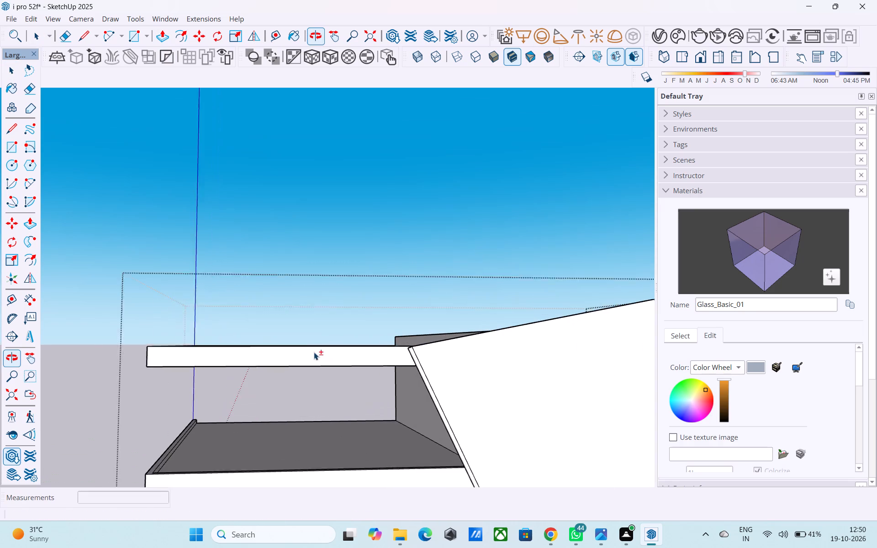
scroll(314, 352, up, 2)
click(307, 359)
key(f)
click(307, 358)
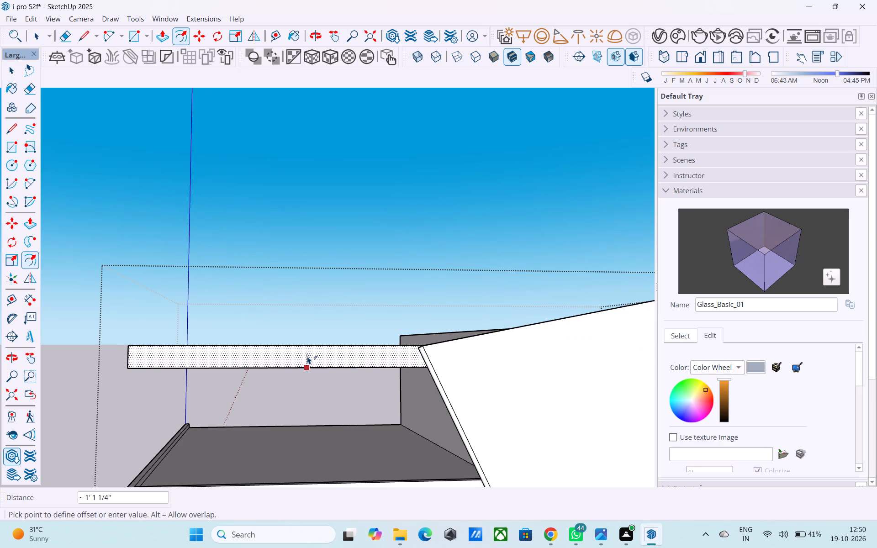
text(2")
key(Return)
text(3")
key(Return)
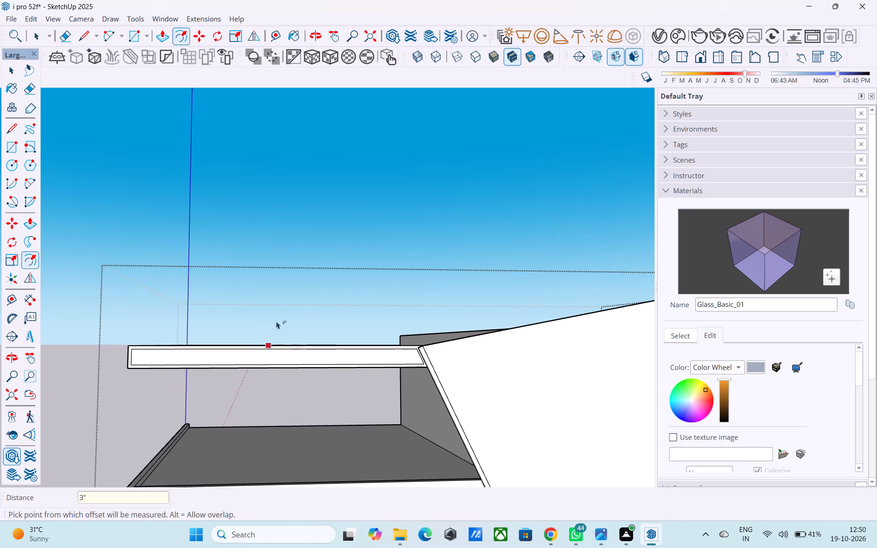
Offset the outline of the overhanging roof slab's adjacent side edge face inward by 3".
scroll(281, 313, down, 4)
middle_drag(278, 311, 443, 324)
scroll(321, 357, up, 7)
key(space)
click(329, 341)
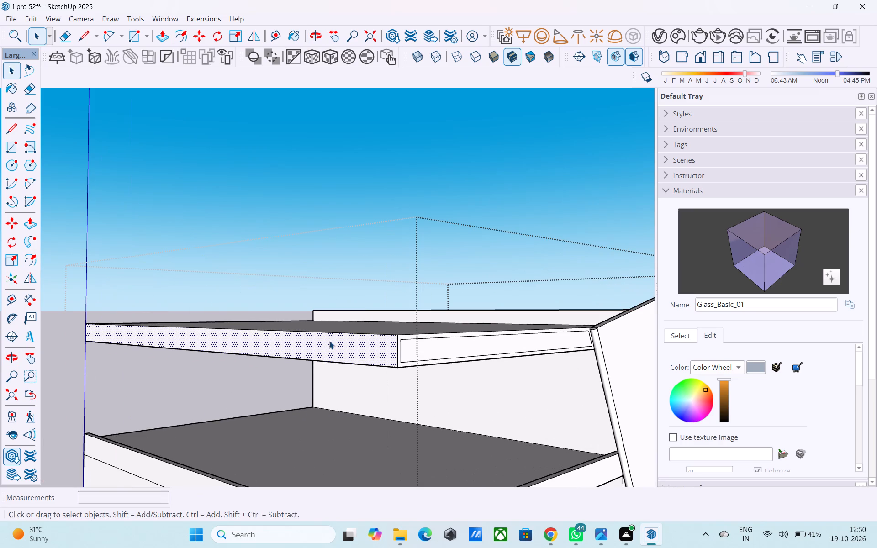
key(f)
click(329, 341)
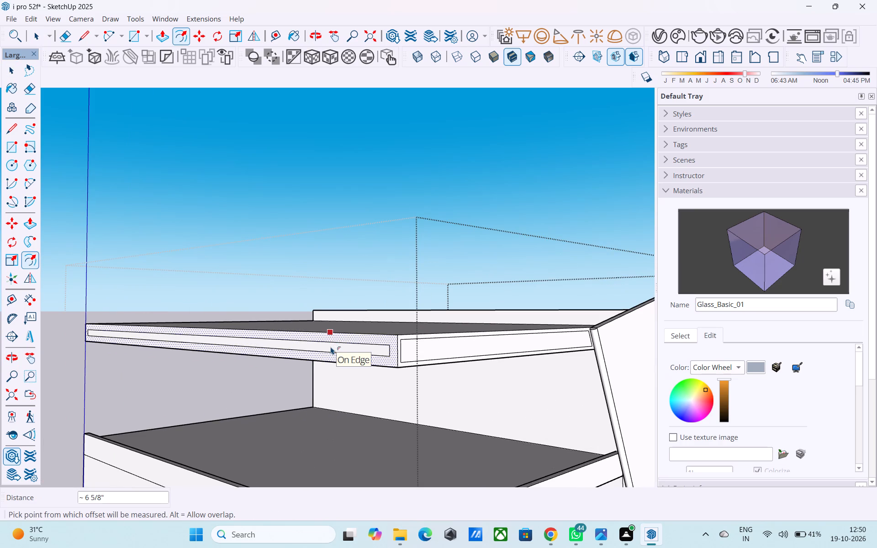
key(3)
key(shift+quotedbl)
key(Return)
key(space)
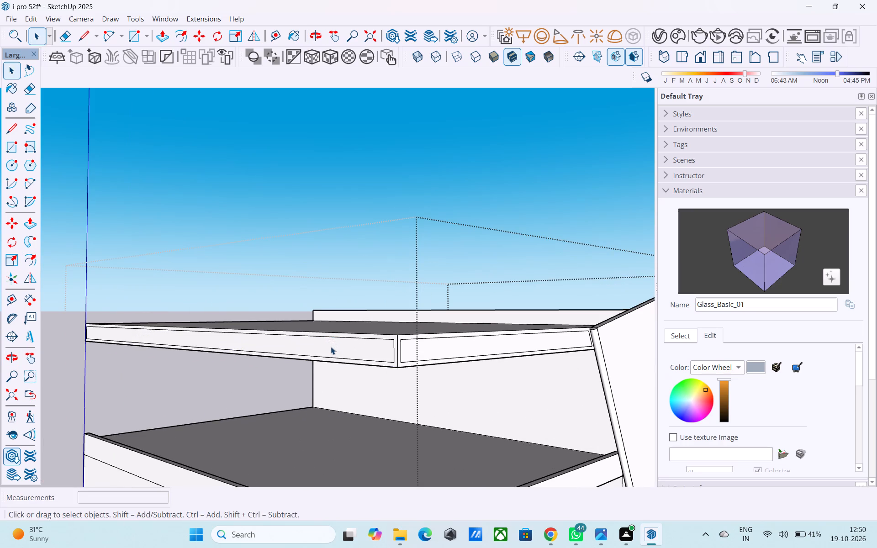
Extend the offset lines to the slab's shared front corner with 3" segments and erase the two vertical offset edges beside it.
middle_drag(331, 346, 316, 352)
scroll(343, 349, up, 3)
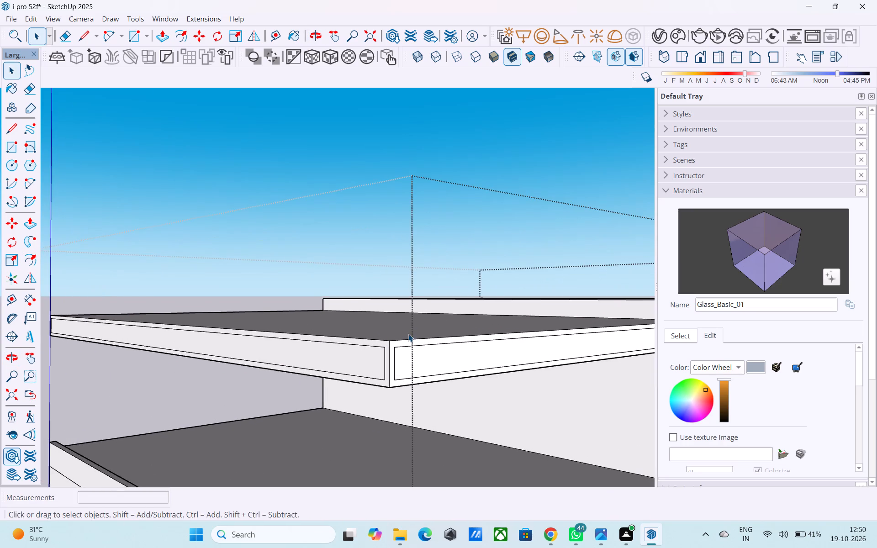
scroll(408, 334, up, 1)
key(l)
scroll(412, 354, up, 7)
click(373, 349)
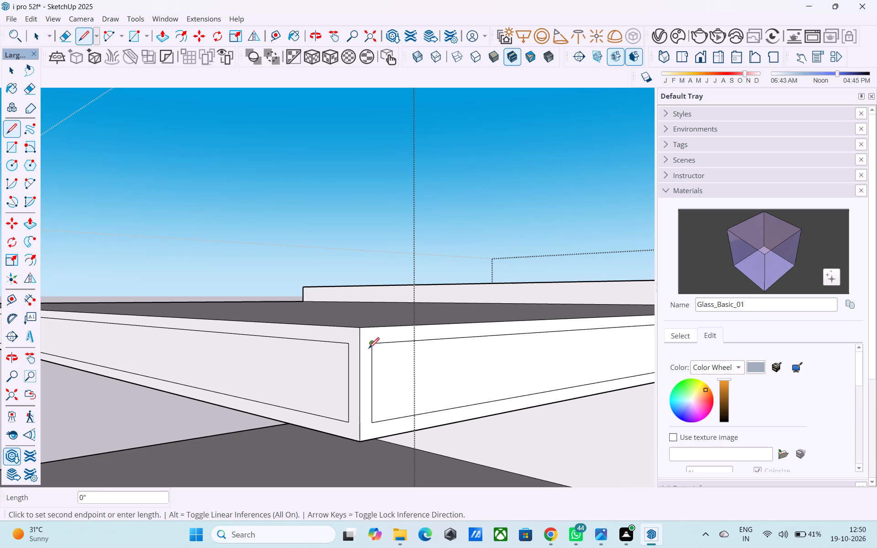
click(360, 347)
click(357, 347)
click(348, 348)
click(344, 422)
click(359, 425)
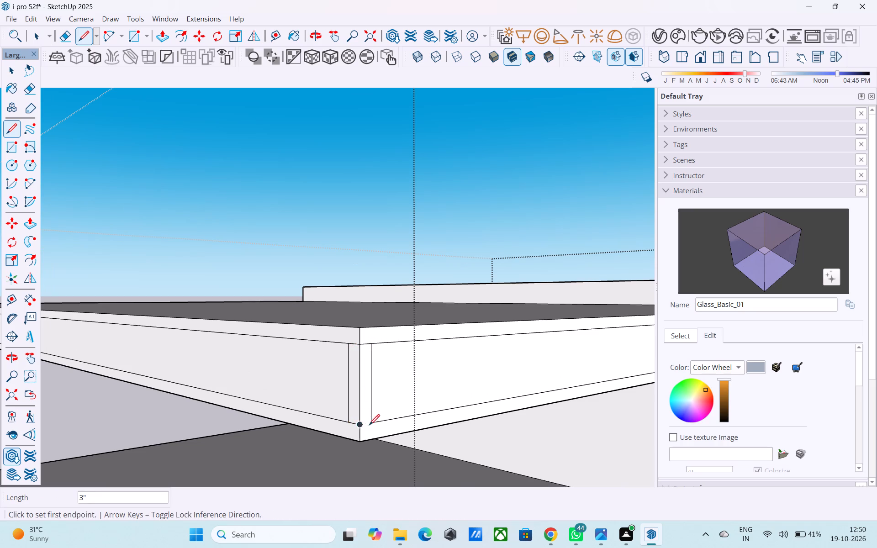
click(370, 425)
click(361, 426)
key(e)
drag(349, 402, 346, 400)
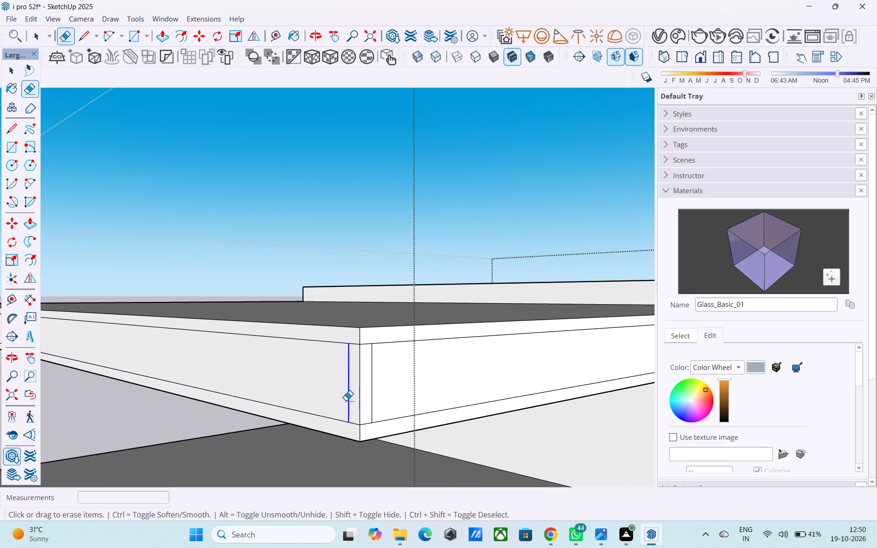
drag(346, 400, 339, 396)
drag(370, 398, 378, 393)
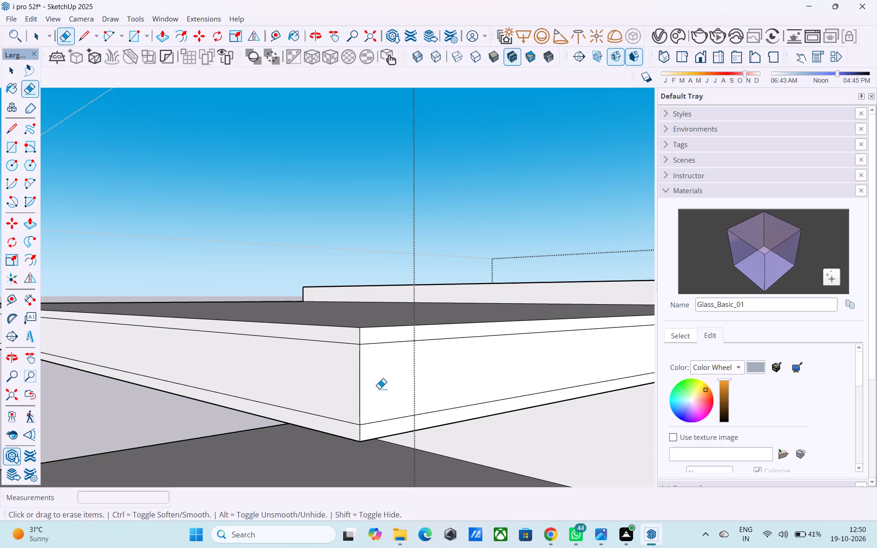
Push/pull the border strips on the slab's front and side edge faces outward by 2".
scroll(308, 399, down, 1)
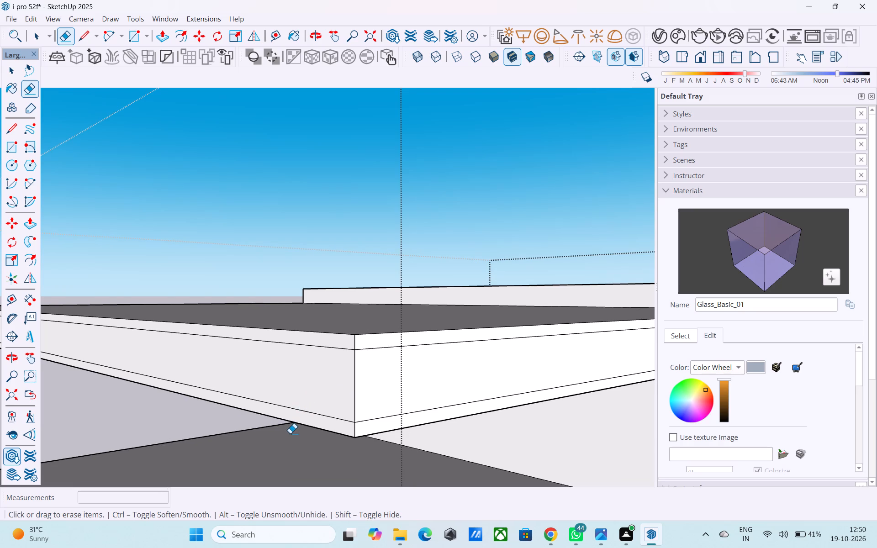
scroll(289, 434, down, 3)
middle_drag(289, 432, 284, 416)
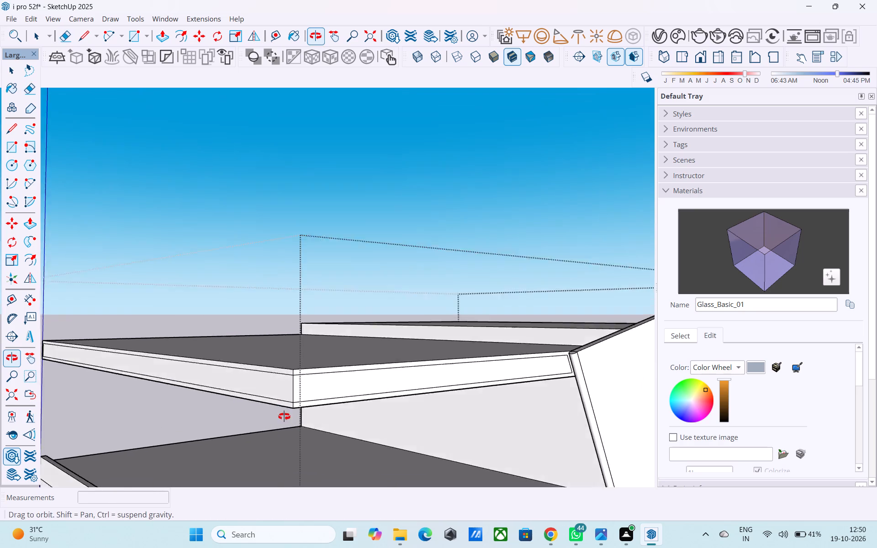
middle_drag(284, 416, 285, 407)
scroll(314, 330, up, 9)
key(space)
click(326, 275)
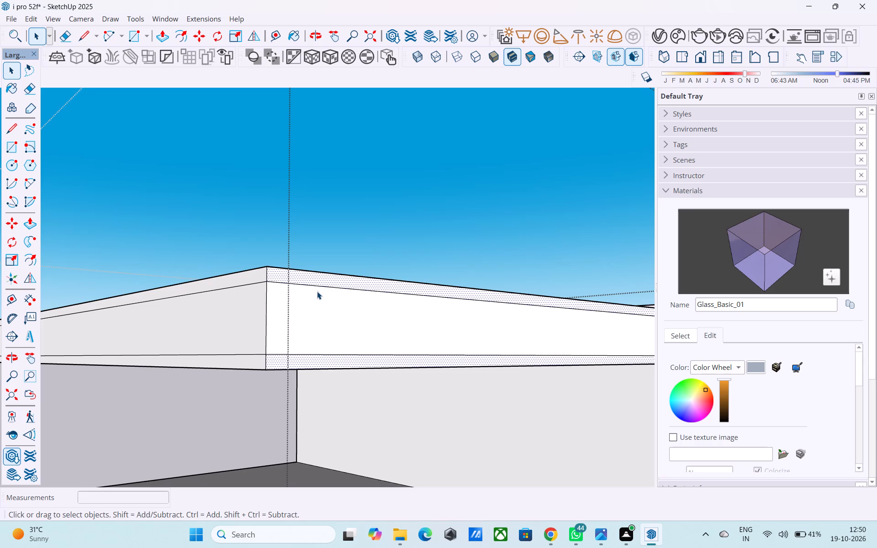
key(p)
click(317, 291)
key(2)
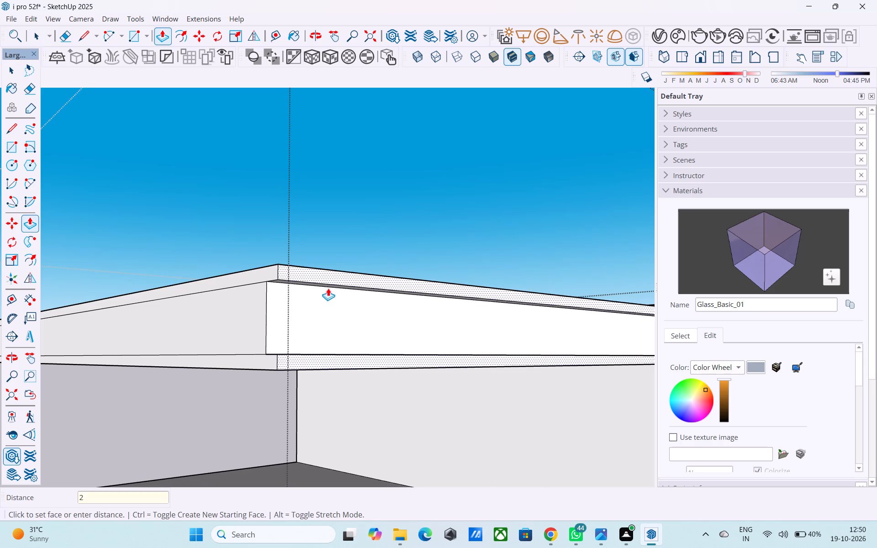
key(shift+quotedbl)
key(Return)
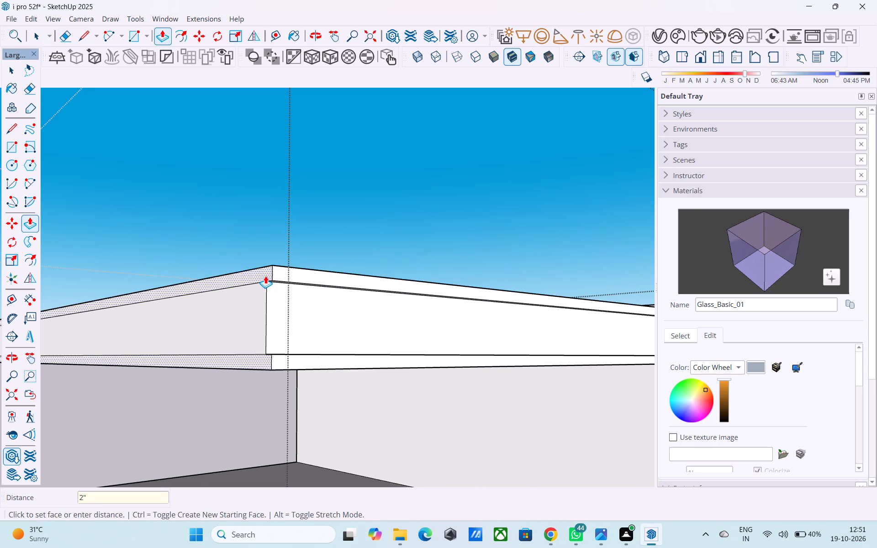
double_click(265, 276)
Paint the overhanging slab's underside and its recessed front and side edge faces with the Wood_Veneer_15_1K wood material.
scroll(265, 276, down, 10)
middle_drag(261, 300, 231, 377)
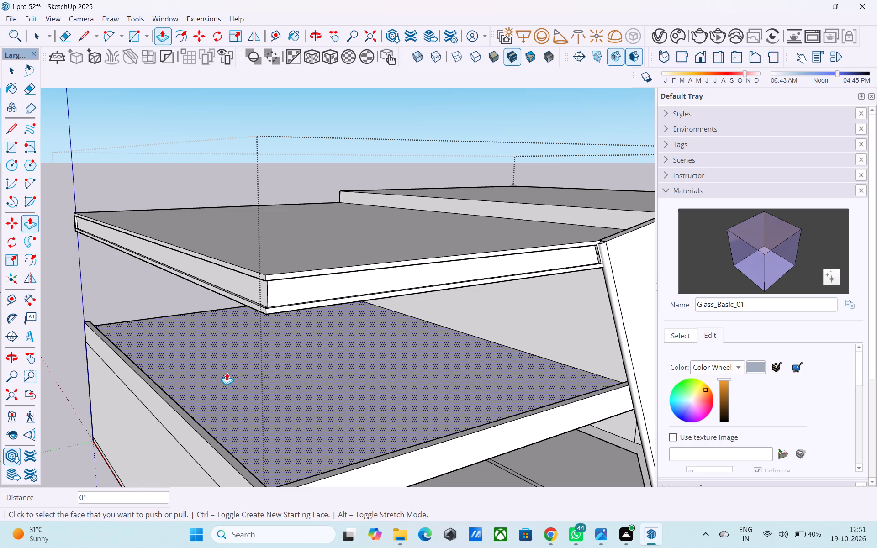
scroll(227, 373, down, 1)
middle_drag(227, 373, 210, 407)
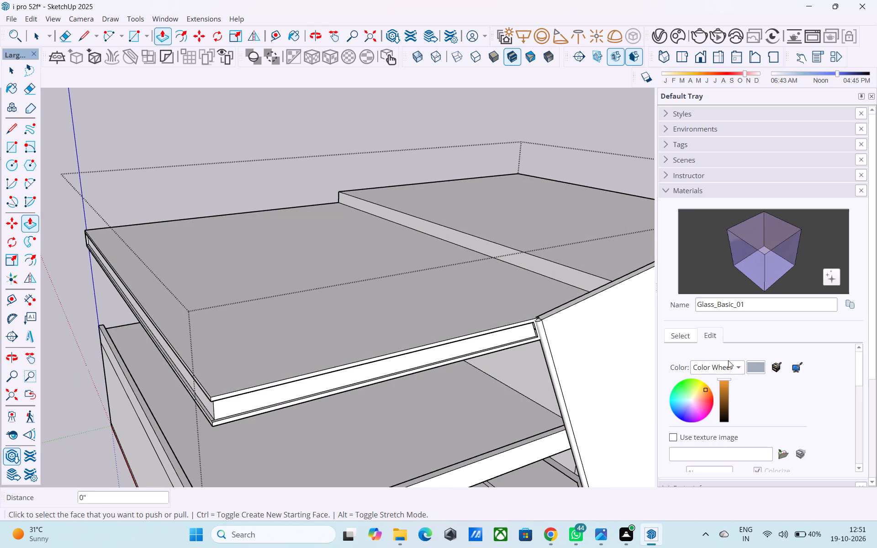
click(686, 340)
scroll(699, 364, down, 7)
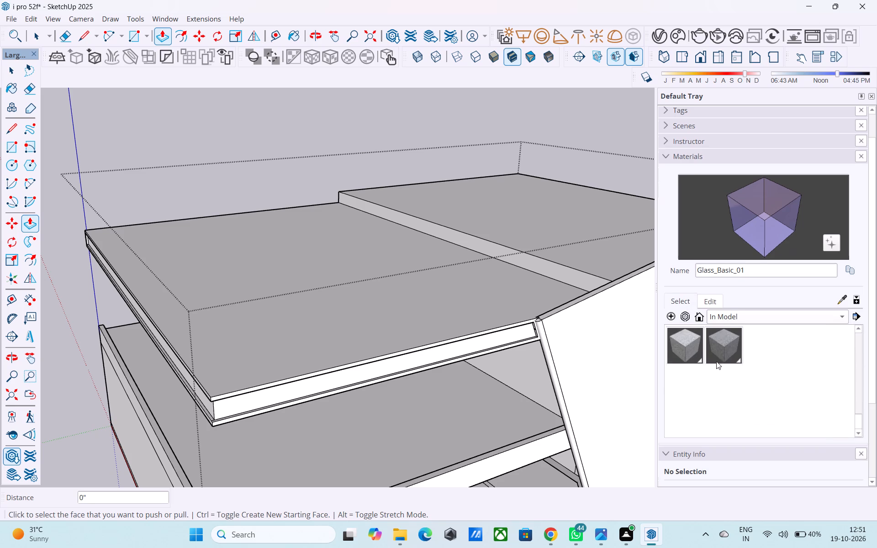
click(723, 314)
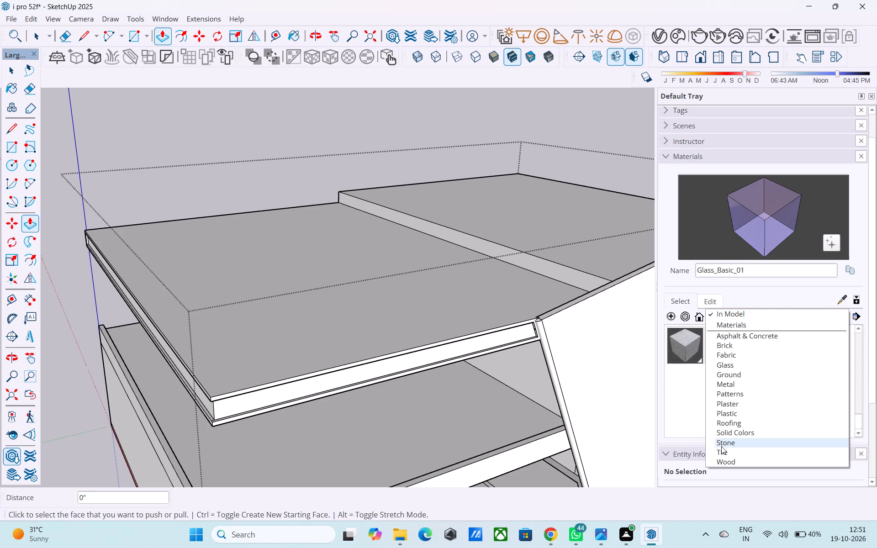
click(721, 459)
click(728, 377)
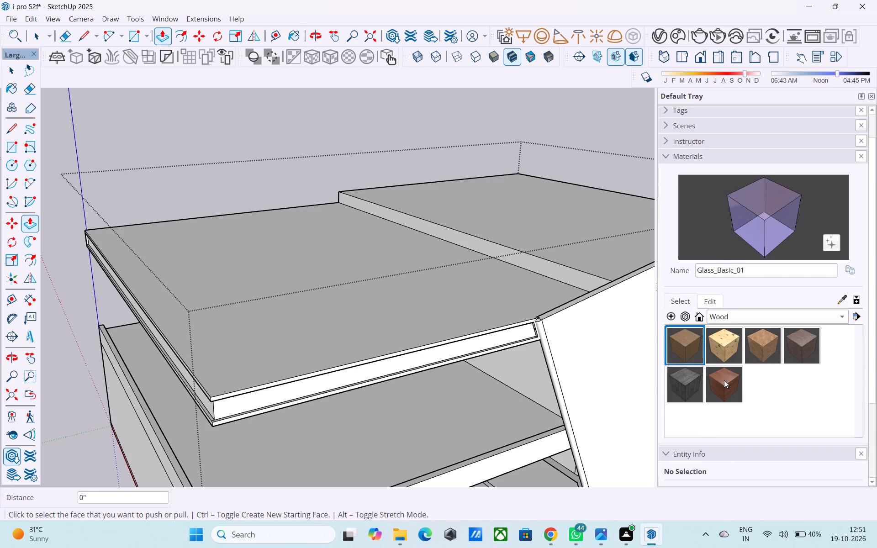
middle_drag(206, 418, 195, 253)
click(201, 258)
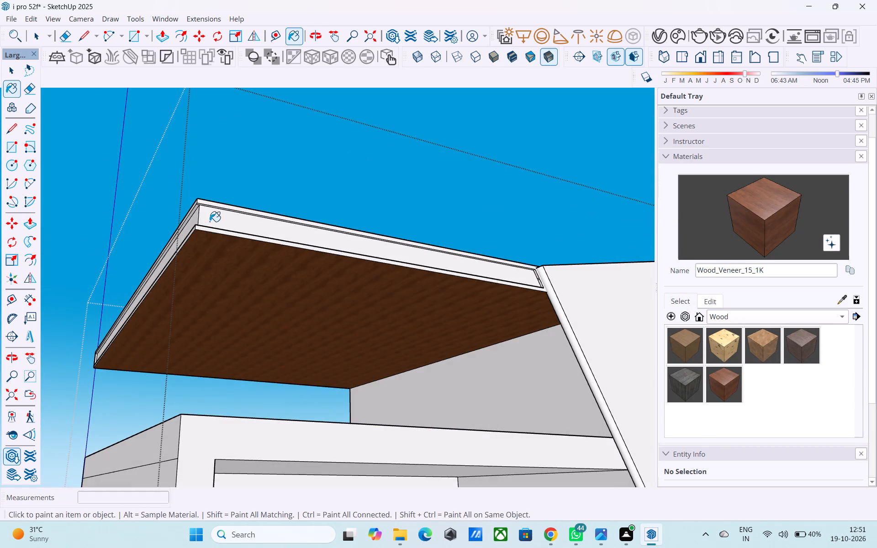
click(210, 221)
middle_drag(210, 221, 347, 319)
click(201, 217)
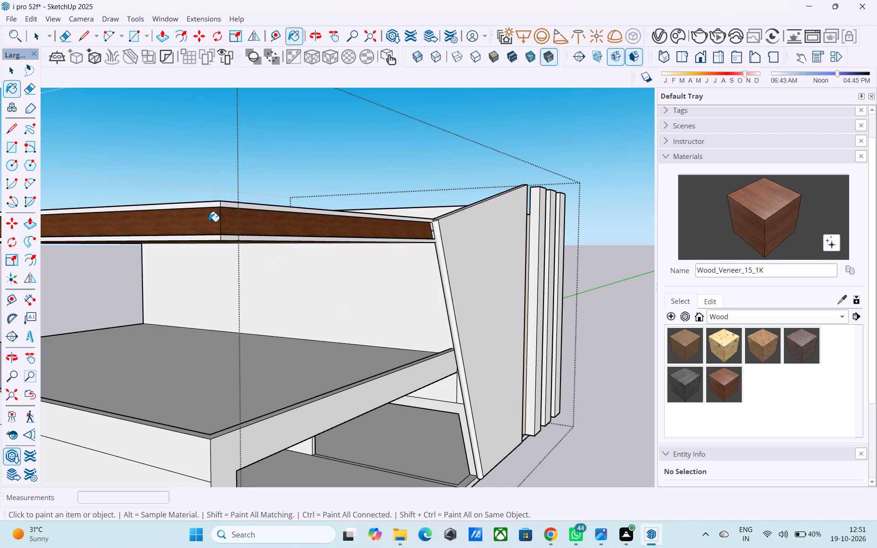
Draw a vertical line of about 1' 8 3/8" across the slab's rear edge face where it meets the raised roof.
scroll(209, 222, down, 1)
middle_drag(209, 222, 704, 301)
scroll(625, 281, down, 11)
shift+middle_drag(296, 342, 295, 342)
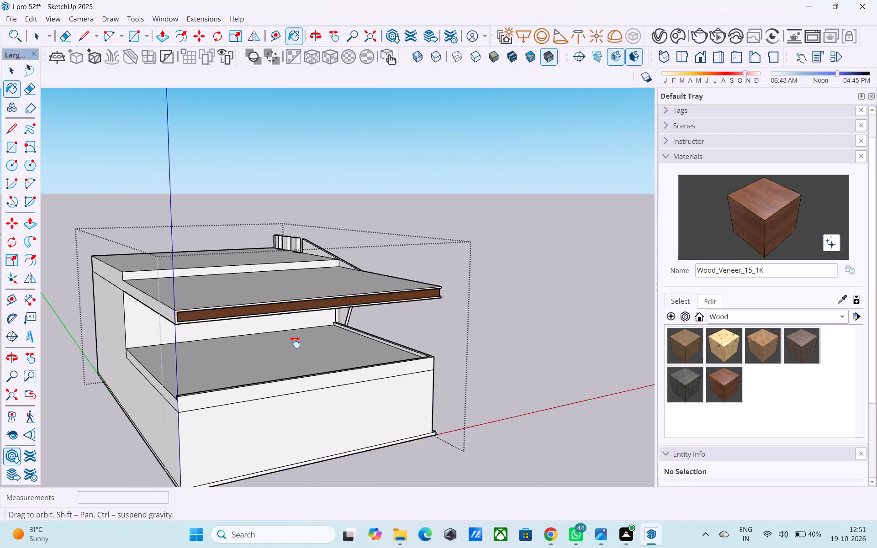
shift+middle_drag(295, 342, 485, 337)
scroll(239, 287, up, 5)
key(space)
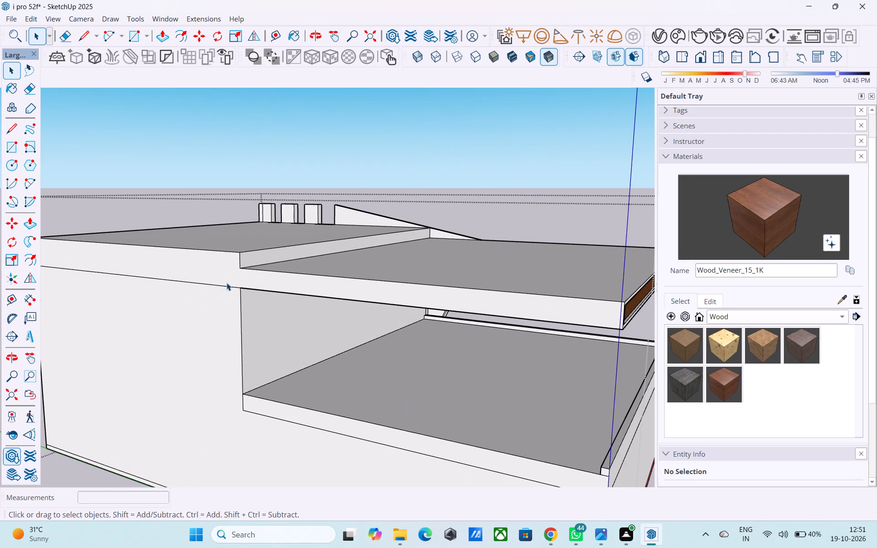
key(l)
click(239, 270)
click(243, 292)
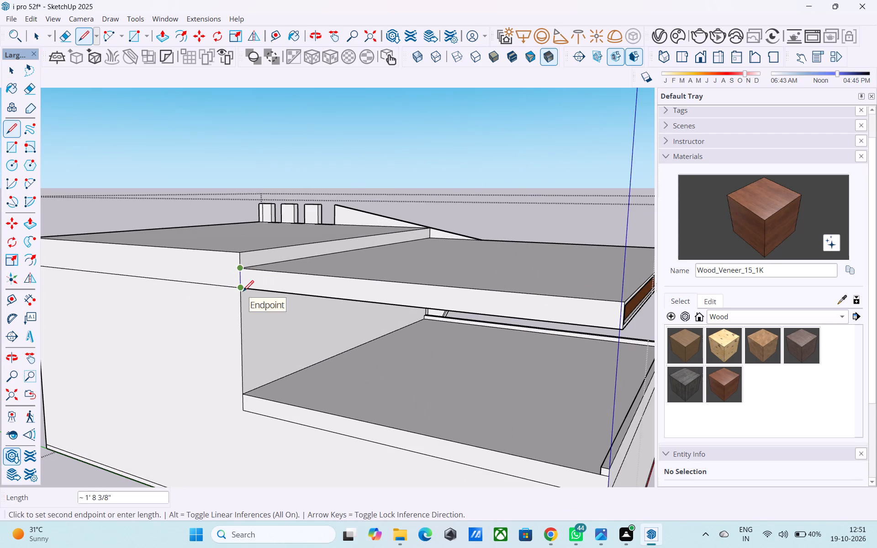
Offset the outline of the overhanging roof slab's rear edge face inward by 3".
key(space)
click(248, 280)
key(f)
click(250, 279)
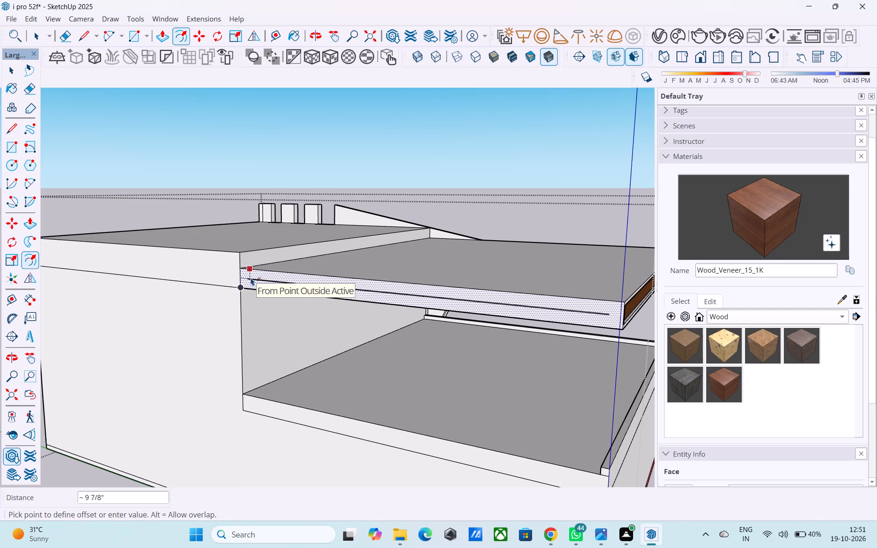
key(3)
key(shift+quotedbl)
key(Return)
key(space)
middle_drag(251, 276, 239, 274)
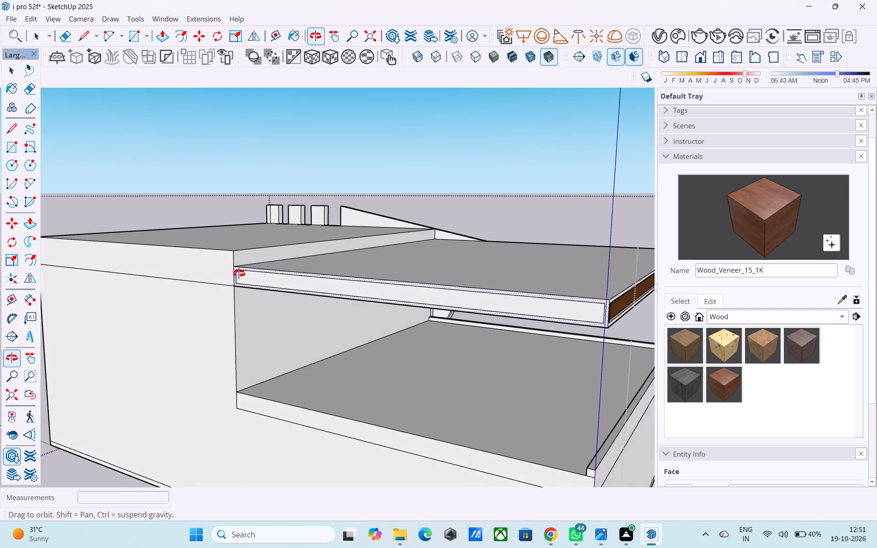
middle_drag(239, 274, 206, 273)
middle_drag(448, 263, 406, 264)
scroll(409, 335, up, 6)
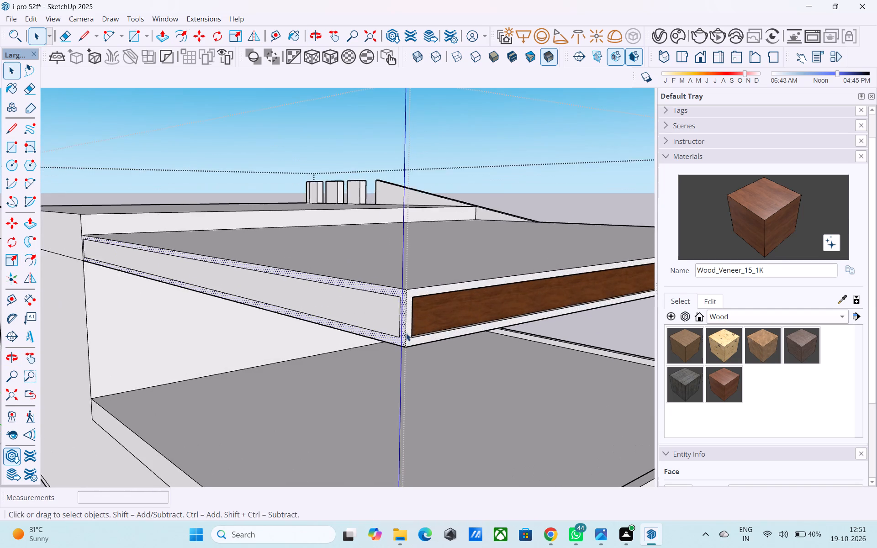
Erase the vertical inset line beside the slab's outer corner on the rear edge face.
scroll(406, 333, up, 7)
key(e)
drag(398, 314, 388, 307)
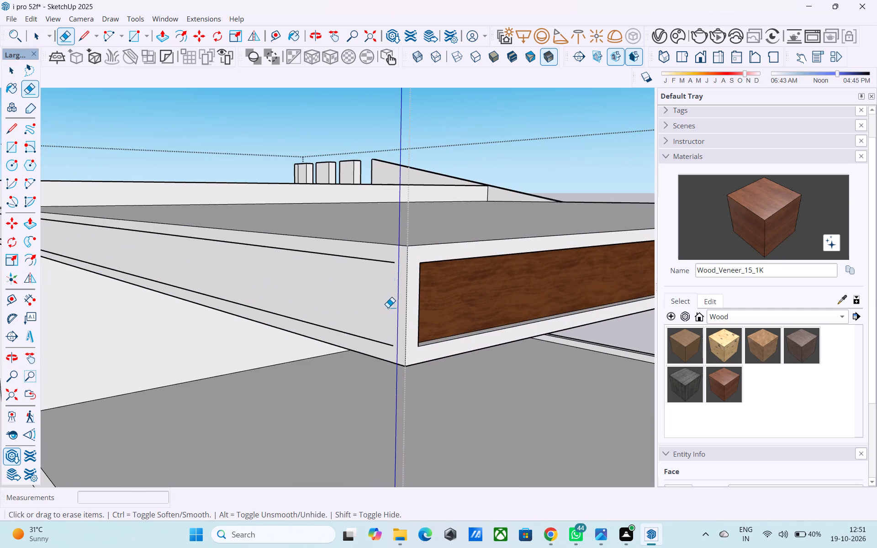
key(space)
Draw 3" lines extending the upper and lower inset lines to the slab's outer corner on both adjoining edge faces.
key(l)
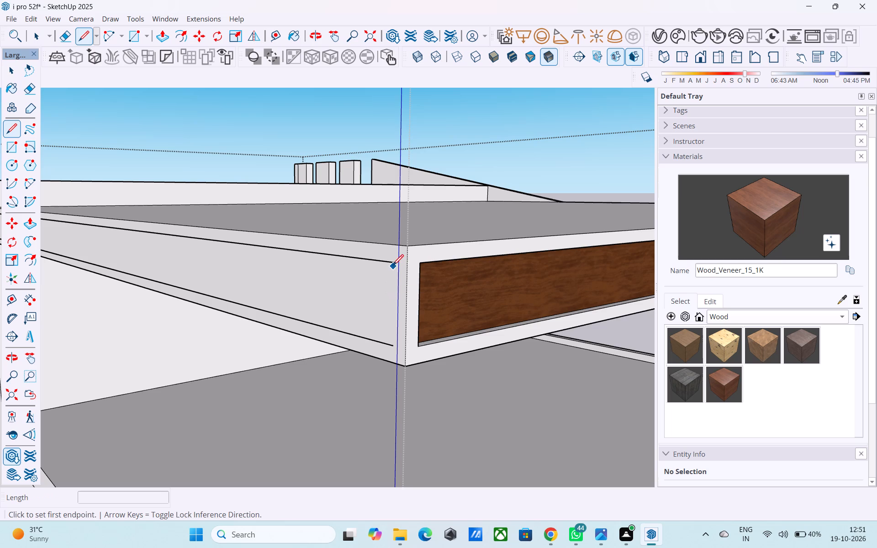
click(392, 264)
click(407, 265)
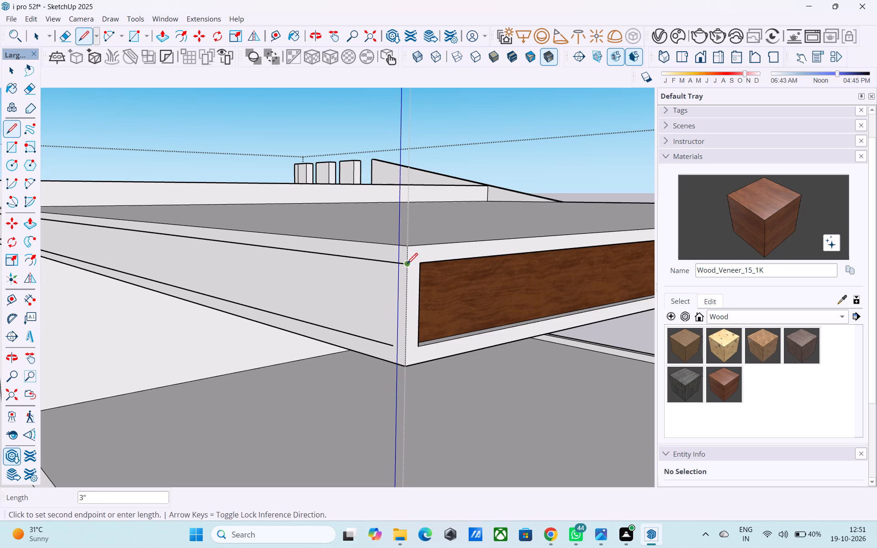
key(l)
click(390, 347)
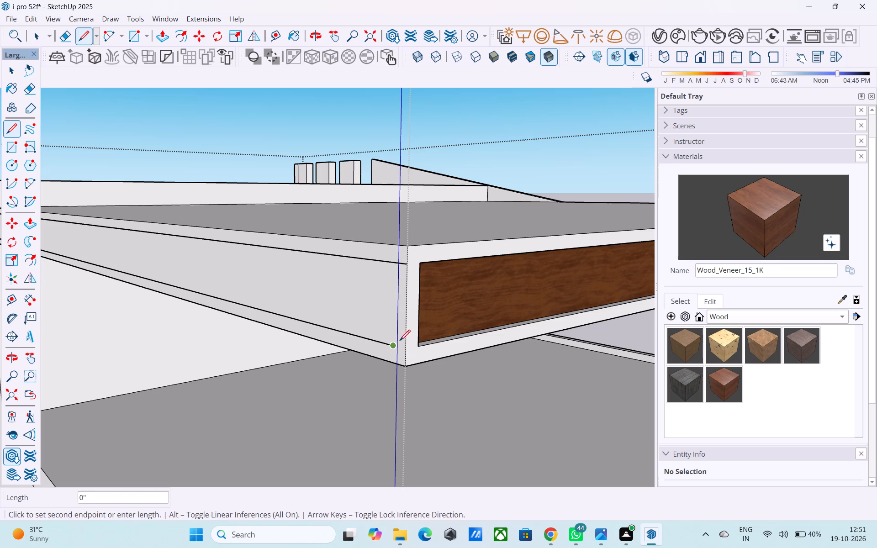
click(407, 349)
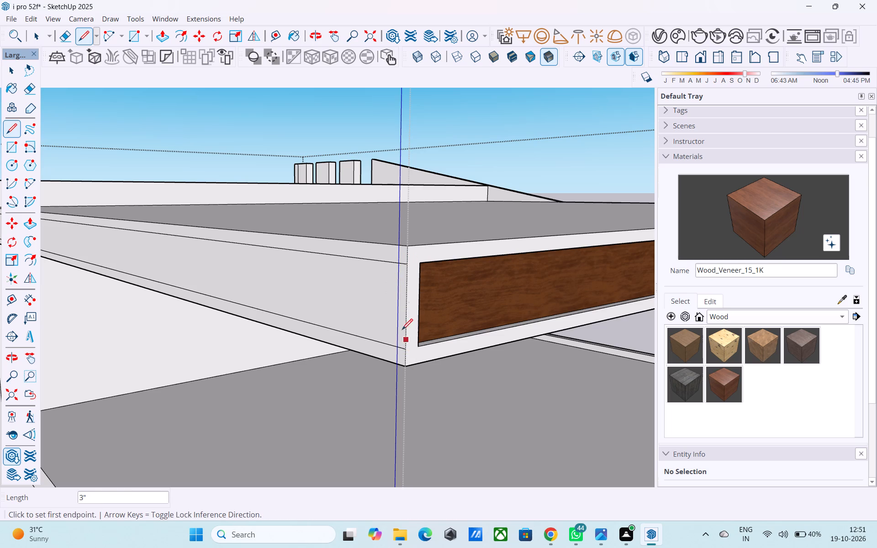
click(422, 267)
click(408, 267)
click(420, 344)
click(411, 347)
key(space)
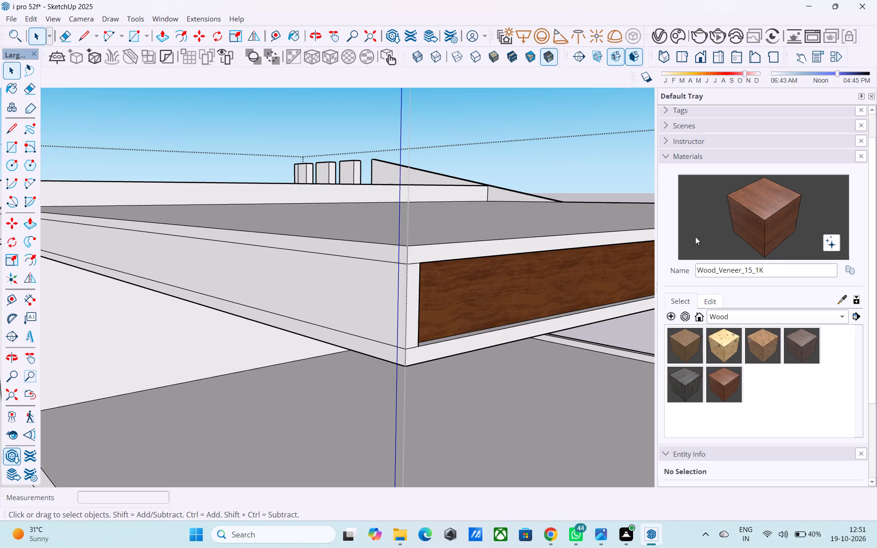
Push/pull the border strip on the slab's rear edge face outward by 2".
click(756, 219)
middle_drag(555, 287, 590, 293)
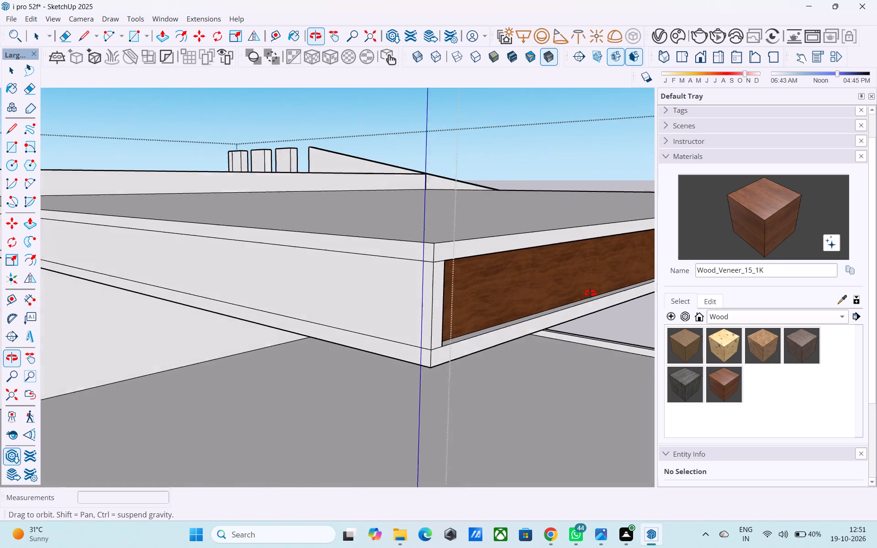
middle_drag(590, 293, 590, 295)
key(space)
click(417, 251)
key(p)
double_click(418, 251)
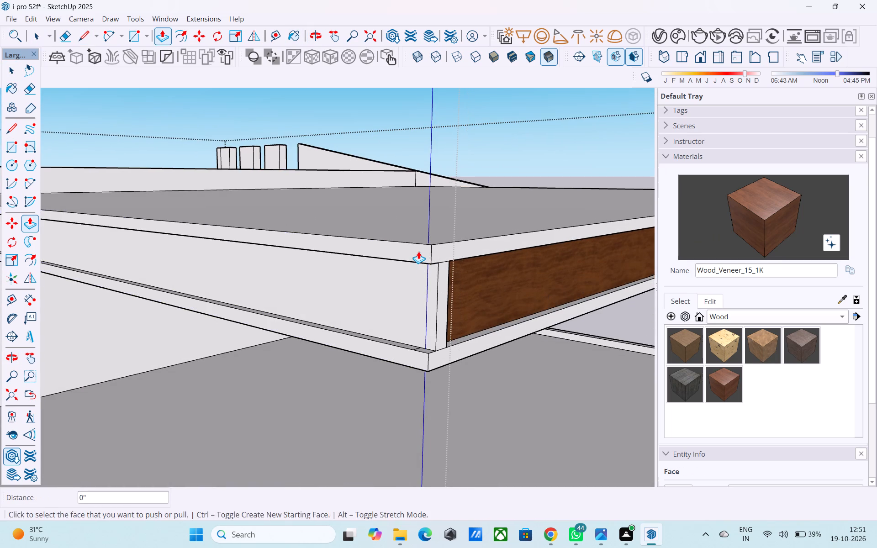
Paint the slab's recessed rear edge face with Wood_Veneer_15_1K.
key(space)
click(747, 222)
click(428, 308)
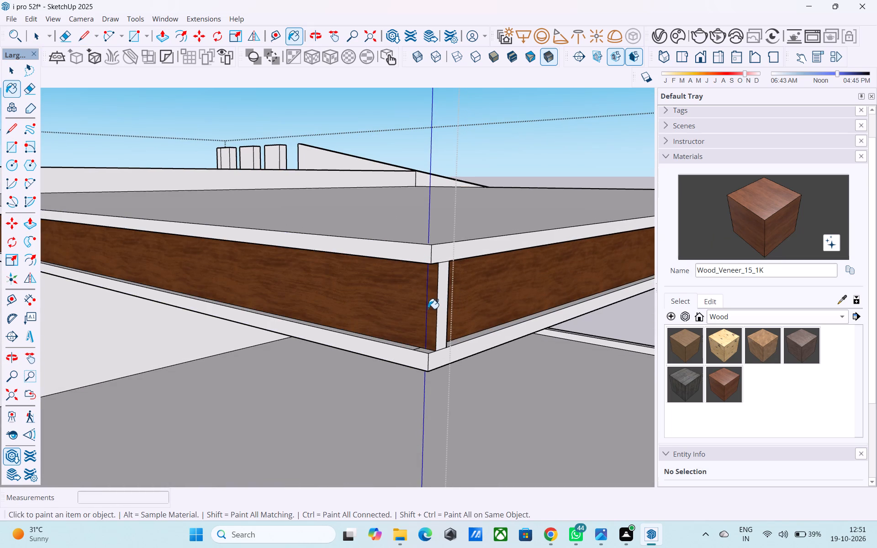
Push the white corner post between the upper and lower borders inward by 2", flush with the adjoining wood face.
scroll(443, 298, up, 6)
middle_drag(443, 297, 102, 286)
middle_click(370, 328)
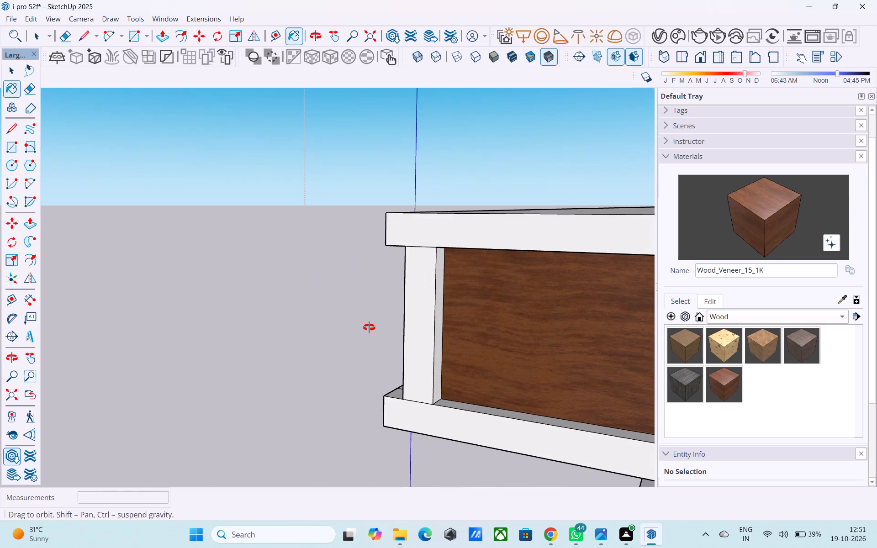
key(space)
click(410, 326)
key(p)
click(412, 327)
click(490, 309)
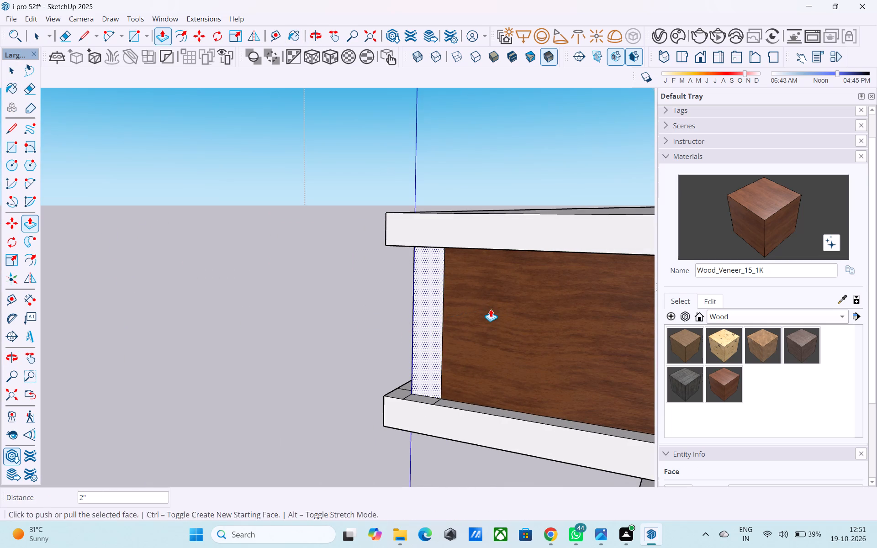
Paint the corner post face with Wood_Veneer_15_1K and erase the vertical seam between it and the wood face.
key(space)
click(747, 223)
click(427, 307)
scroll(437, 317, up, 3)
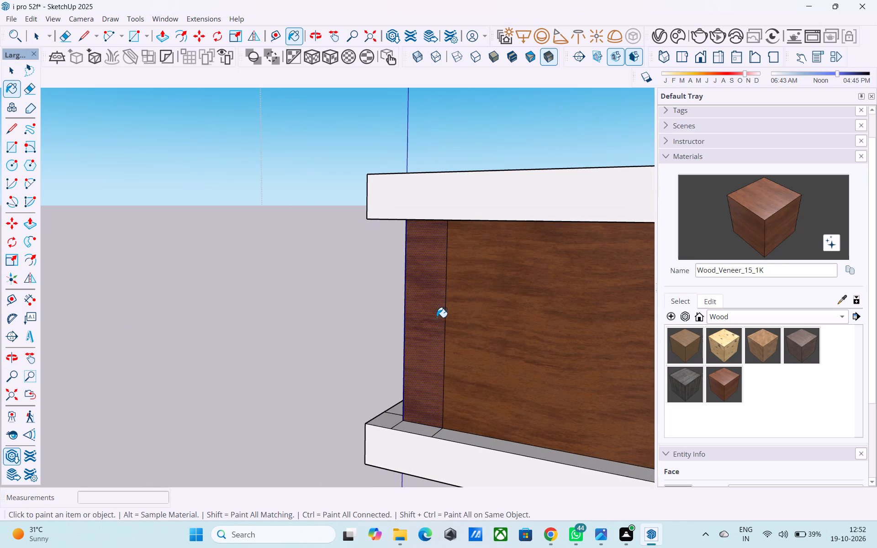
key(e)
click(442, 314)
key(space)
Erase the leftover short lines on the lower border's top ledge at the slab's corner.
scroll(444, 316, down, 3)
middle_drag(444, 316, 625, 326)
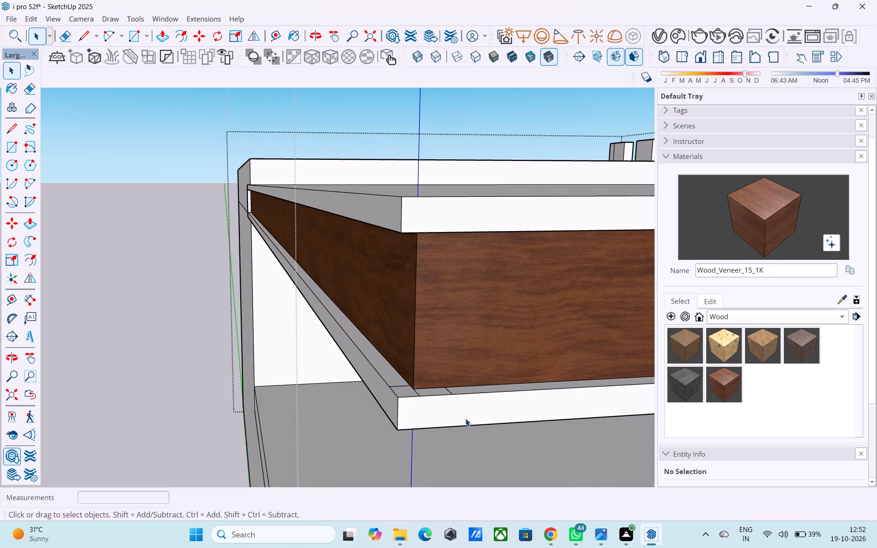
middle_drag(428, 412, 412, 464)
key(e)
scroll(411, 395, up, 4)
drag(405, 386, 381, 361)
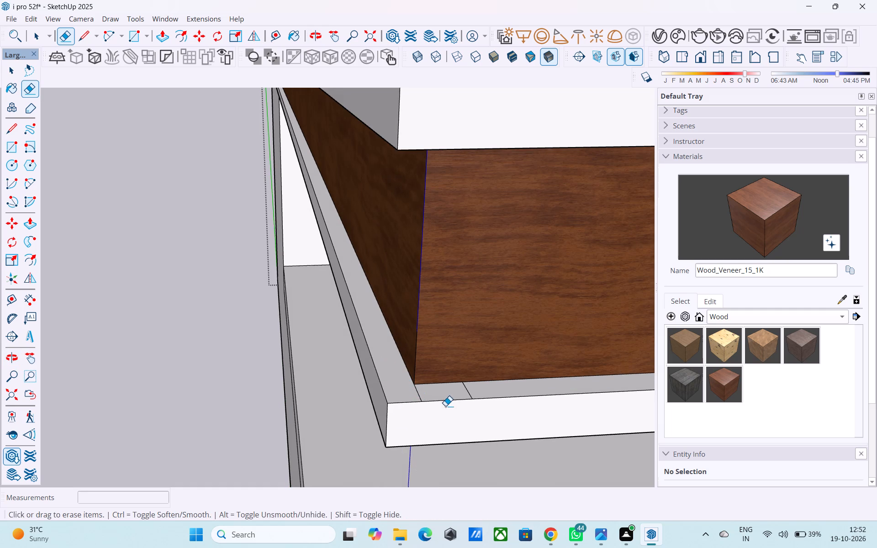
drag(427, 394, 402, 399)
drag(449, 388, 472, 386)
Erase the leftover short lines on the underside of the upper border at the same slab corner.
scroll(386, 316, down, 4)
key(space)
scroll(385, 327, down, 2)
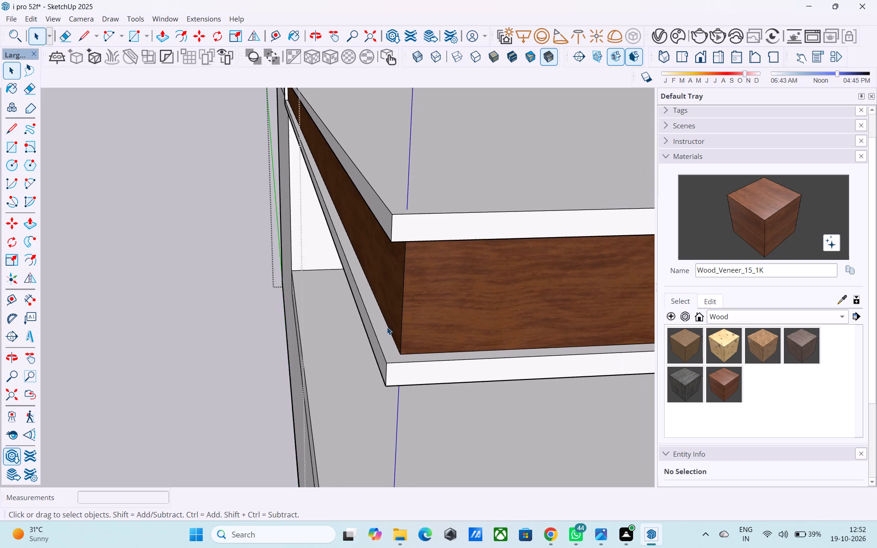
scroll(387, 327, down, 1)
middle_drag(388, 326, 391, 162)
scroll(413, 276, up, 4)
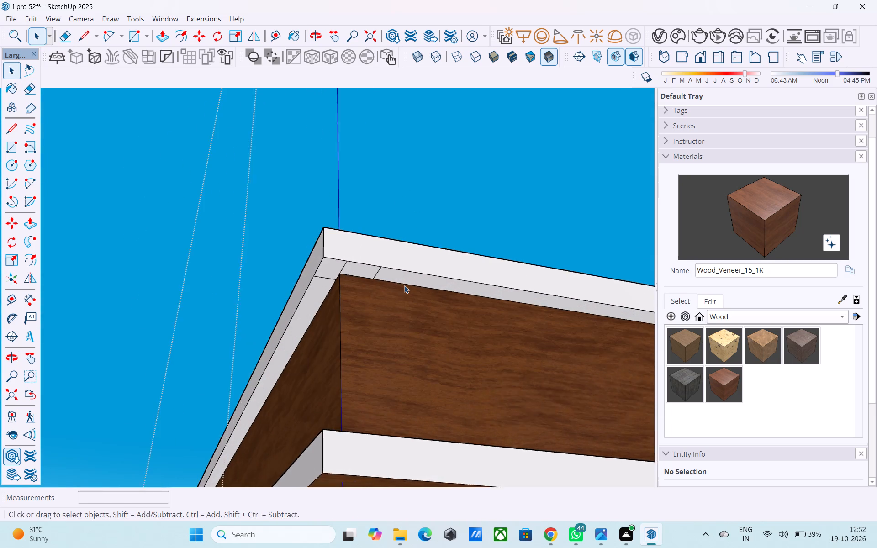
scroll(404, 285, up, 2)
key(e)
middle_drag(377, 280, 380, 263)
scroll(329, 279, up, 7)
drag(309, 270, 306, 287)
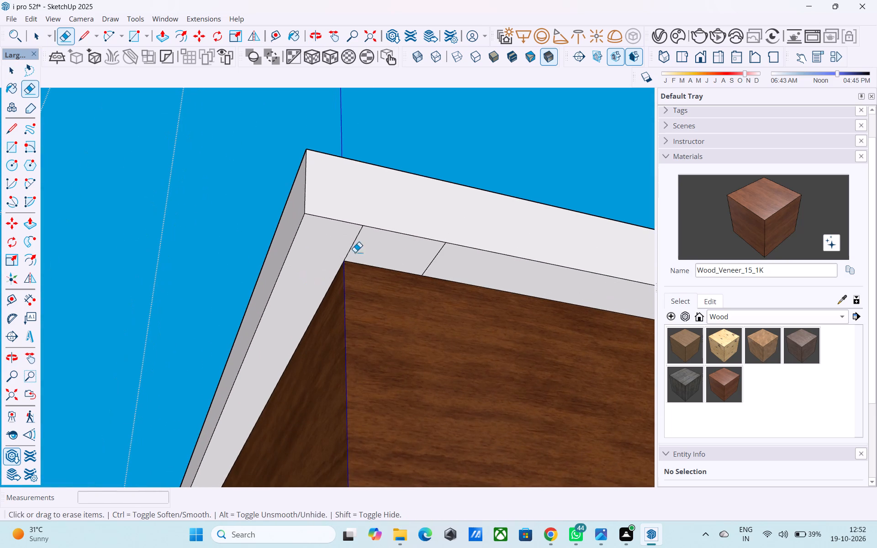
drag(362, 236, 352, 237)
drag(423, 260, 440, 260)
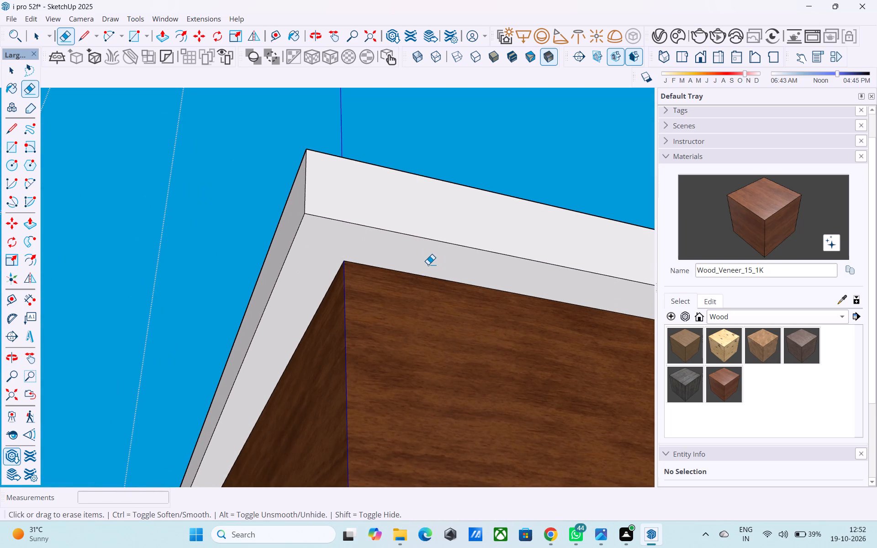
Examine the wood-clad slab's edges where they meet the raised roof and the diagonal panel.
scroll(428, 296, down, 4)
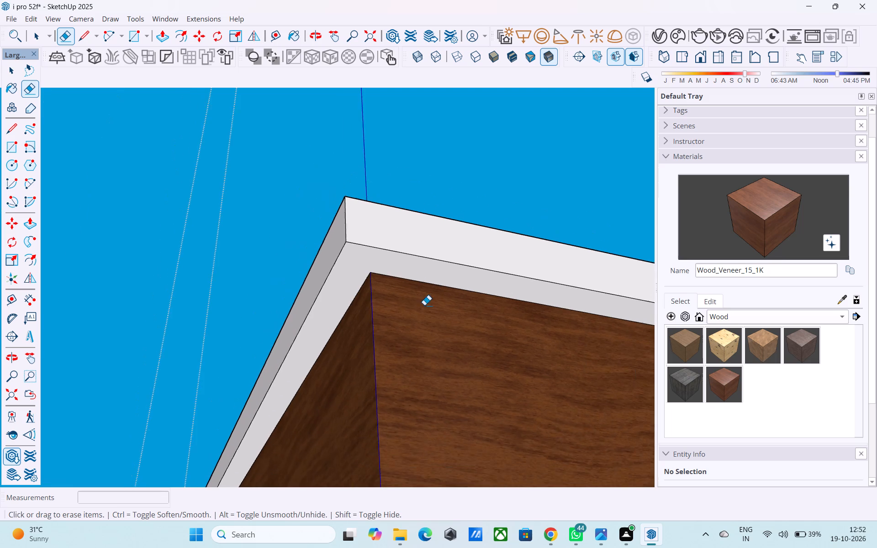
scroll(423, 308, down, 15)
middle_drag(343, 304, 478, 430)
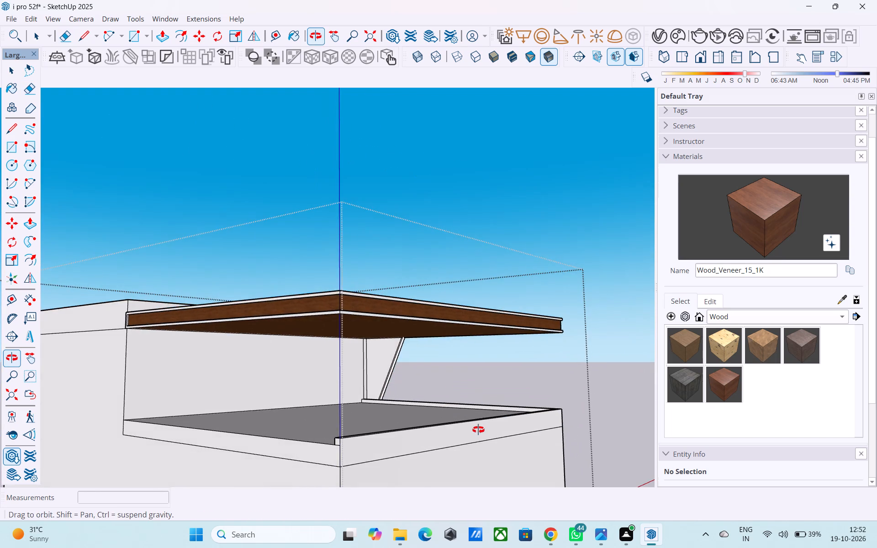
middle_drag(478, 430, 477, 430)
scroll(101, 325, up, 18)
middle_drag(143, 312, 78, 358)
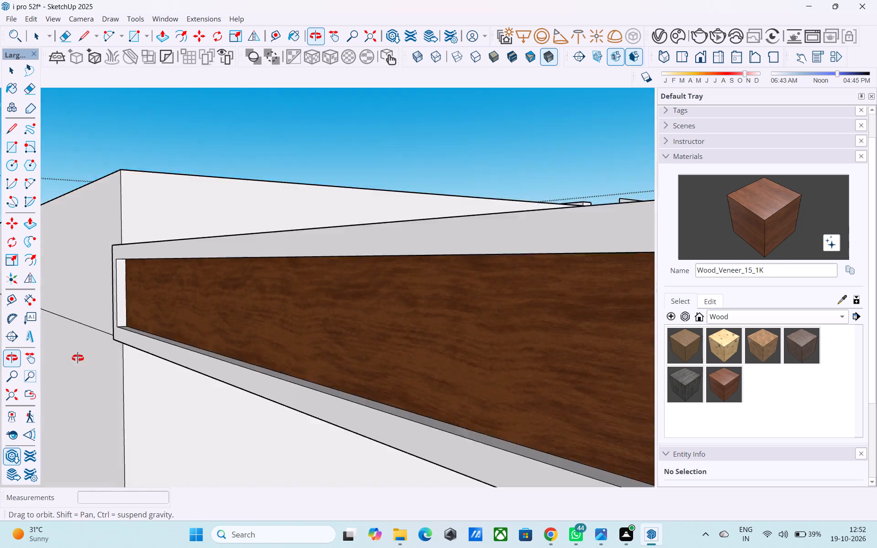
middle_drag(78, 358, 75, 364)
scroll(74, 347, down, 10)
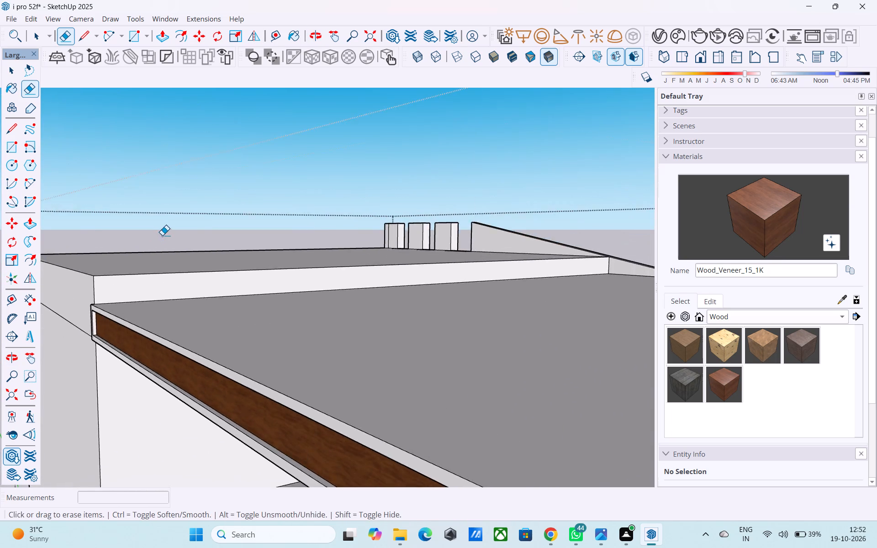
scroll(162, 235, down, 7)
middle_drag(180, 262, 0, 235)
middle_drag(232, 266, 167, 301)
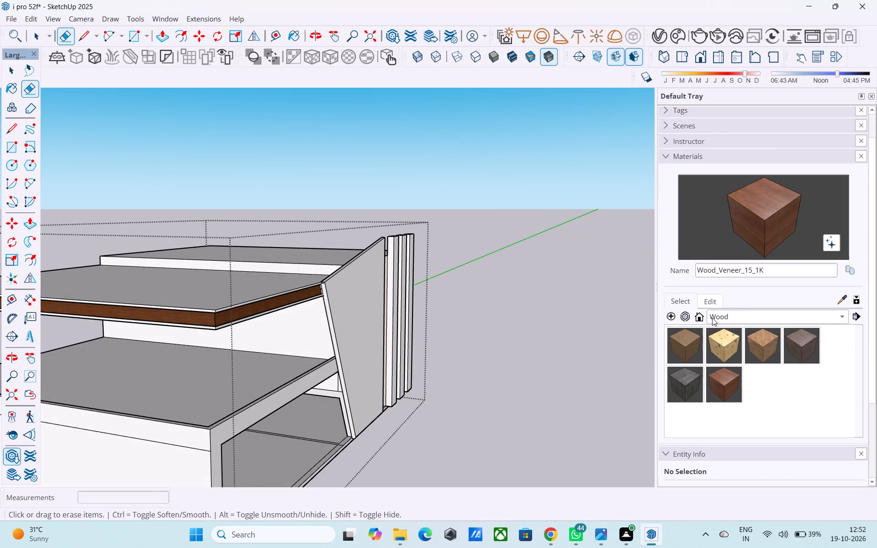
Paint the upper and lower border strips on the slab's two outer edges beside the diagonal panel with the solid color M08_Obsidian_Black.
click(719, 313)
click(730, 288)
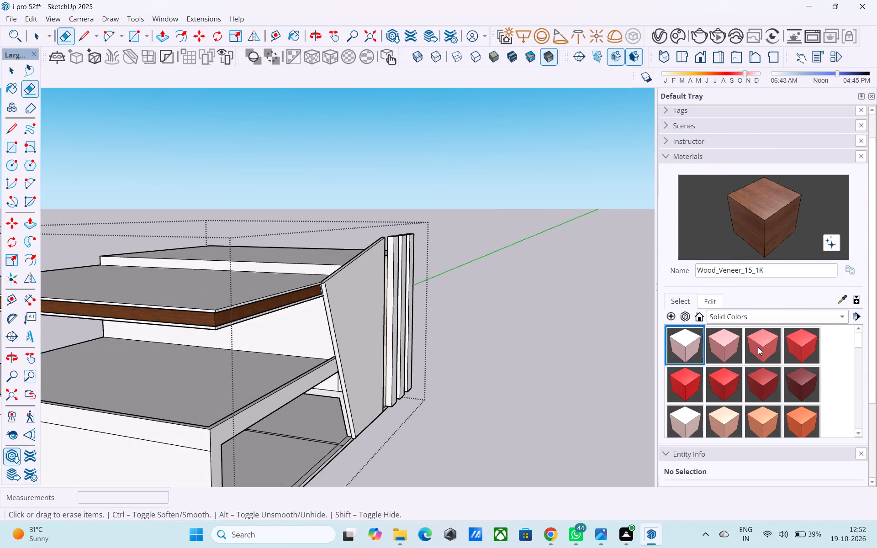
scroll(744, 365, down, 19)
scroll(747, 384, down, 3)
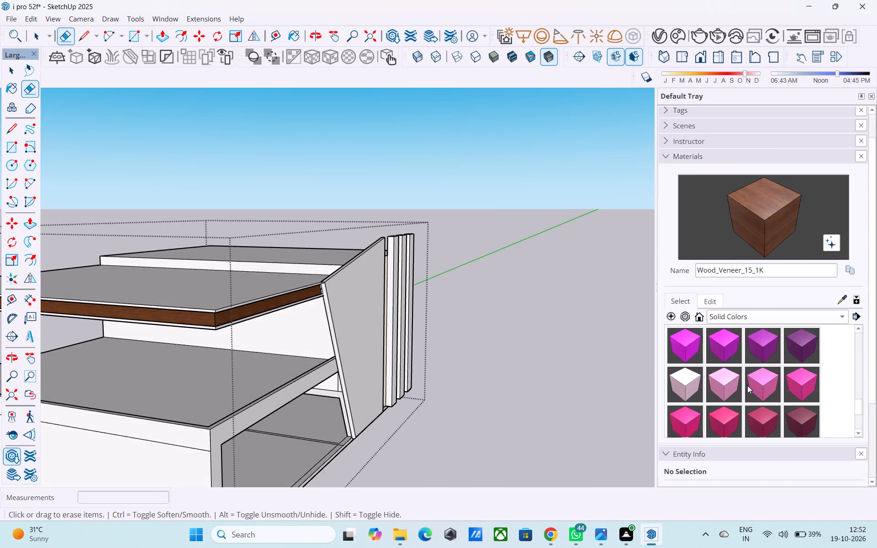
scroll(749, 390, down, 4)
click(690, 390)
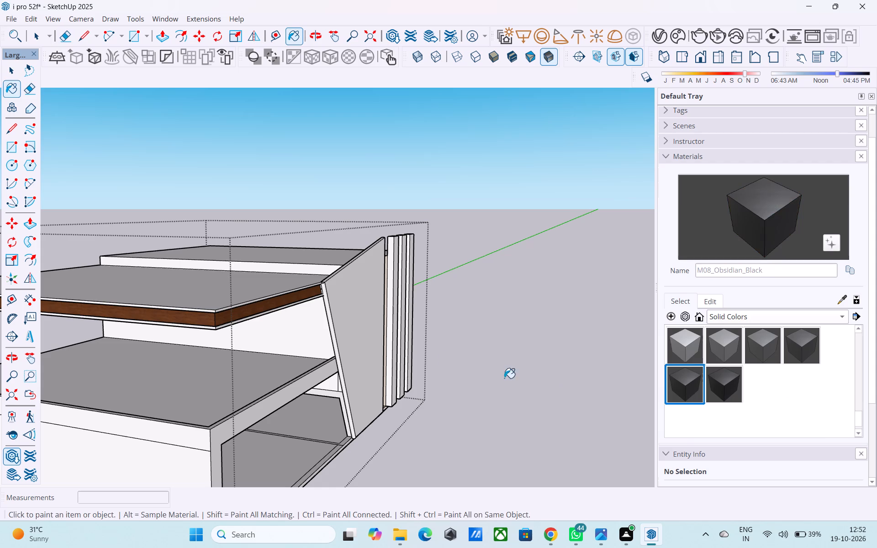
scroll(473, 278, down, 10)
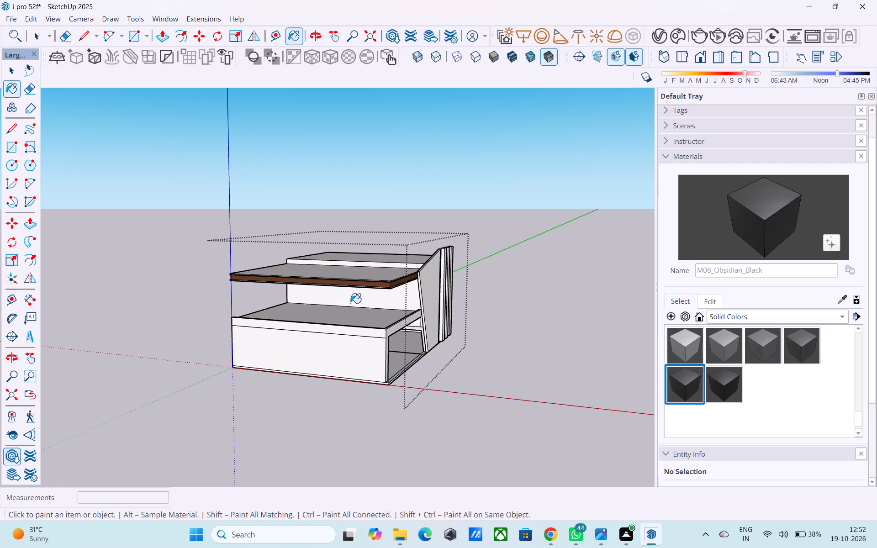
scroll(355, 295, down, 1)
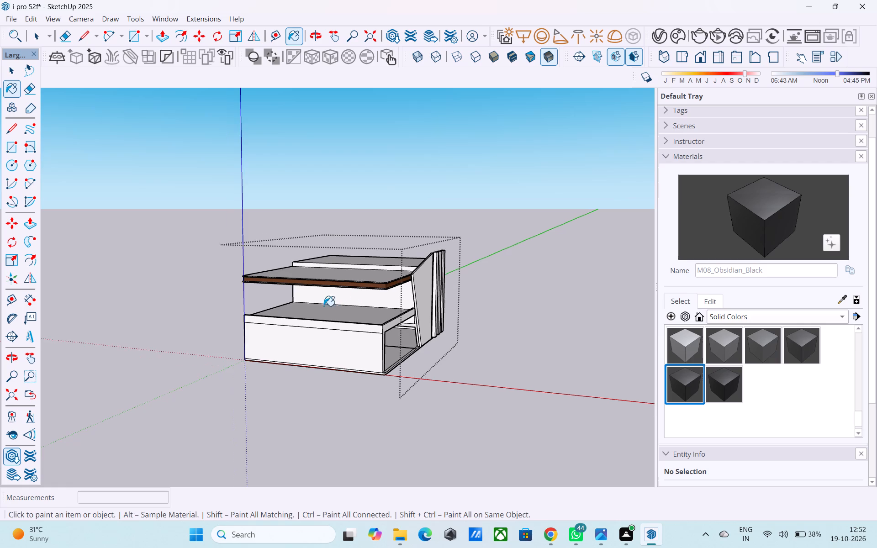
scroll(358, 291, up, 4)
middle_drag(415, 264, 407, 270)
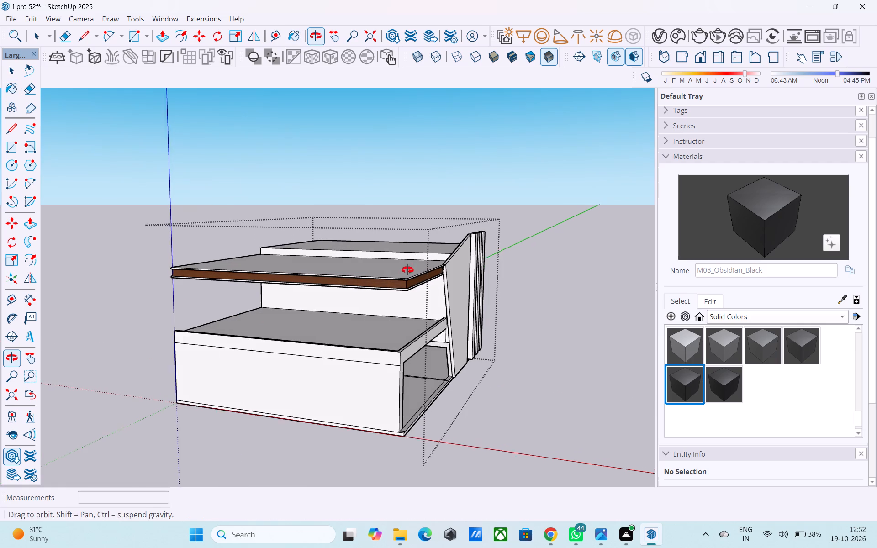
middle_drag(407, 270, 401, 272)
scroll(397, 272, up, 9)
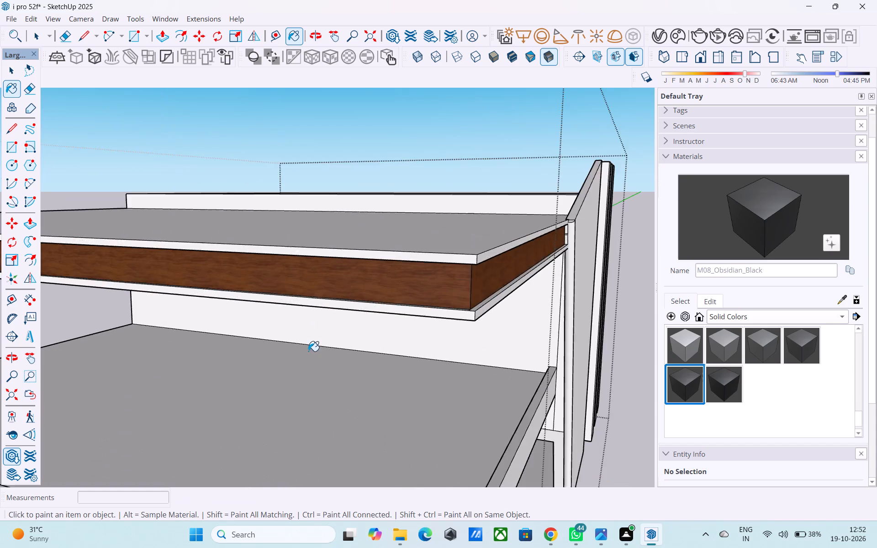
scroll(308, 351, up, 3)
scroll(358, 346, down, 1)
middle_drag(321, 361, 308, 350)
scroll(300, 362, down, 1)
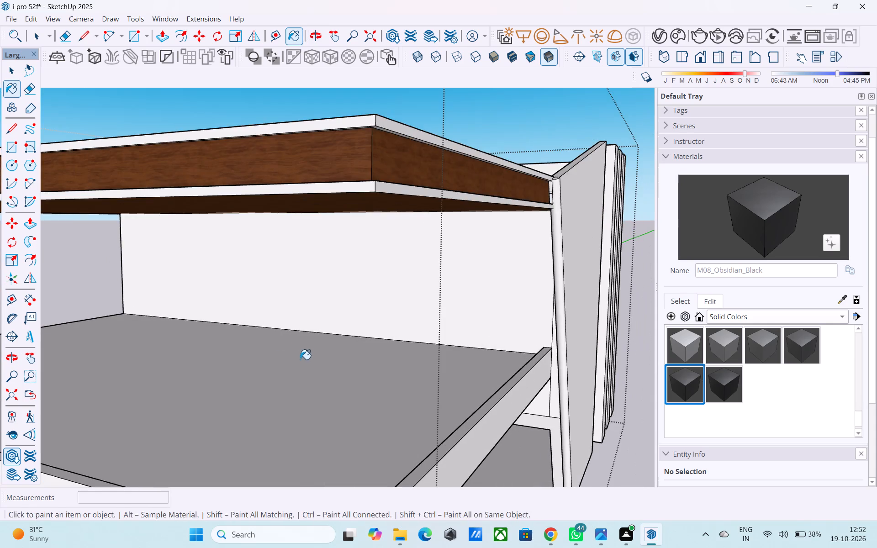
middle_drag(297, 368, 293, 387)
scroll(322, 320, up, 2)
click(333, 303)
click(346, 298)
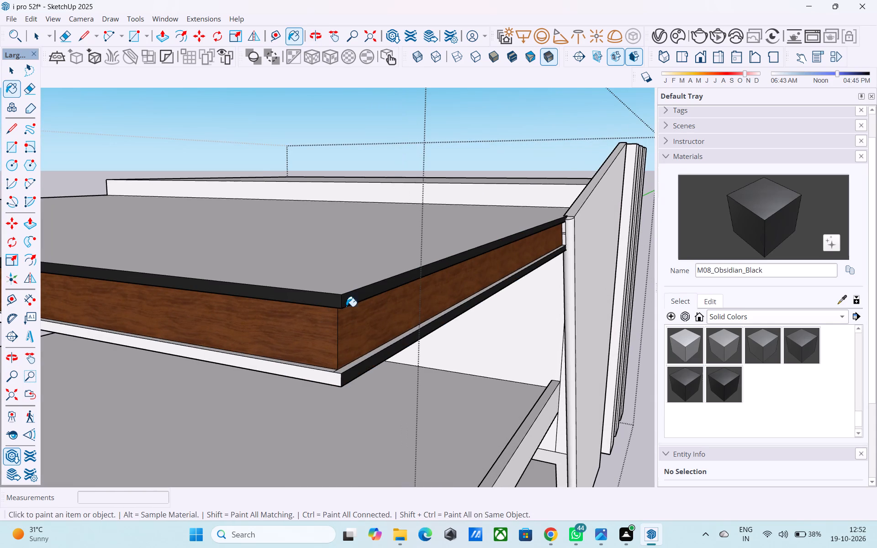
click(331, 375)
scroll(337, 336, down, 2)
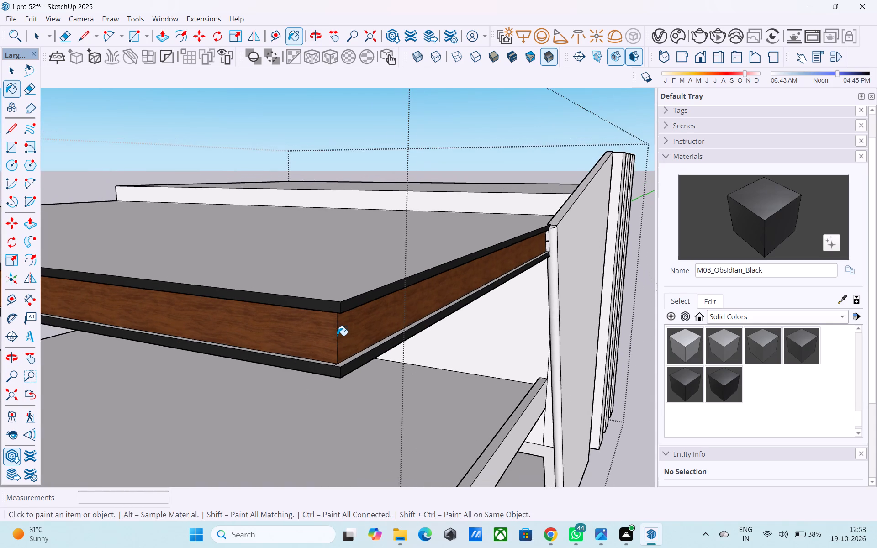
Erase the leftover short line on the lower black border's top ledge at the slab's outer corner.
middle_drag(333, 344, 330, 368)
scroll(339, 363, up, 8)
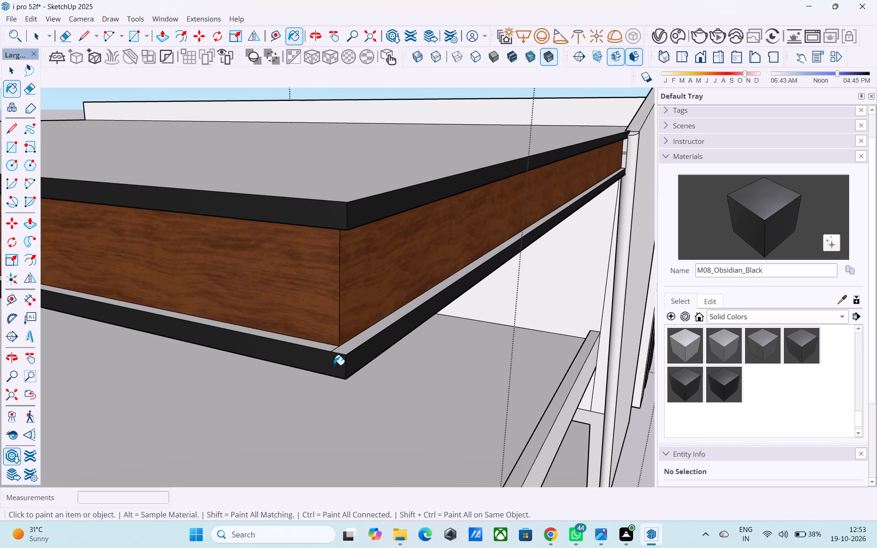
key(e)
scroll(333, 363, up, 4)
drag(338, 345, 329, 341)
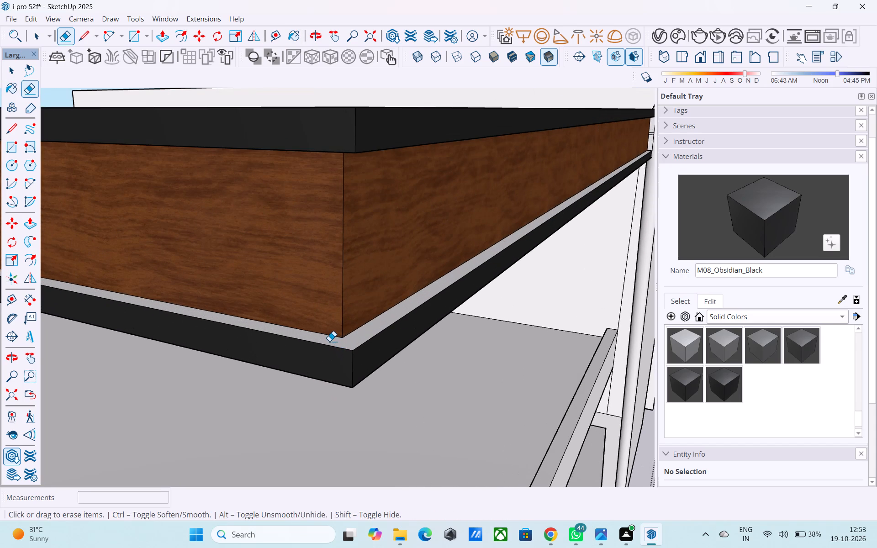
scroll(335, 341, down, 5)
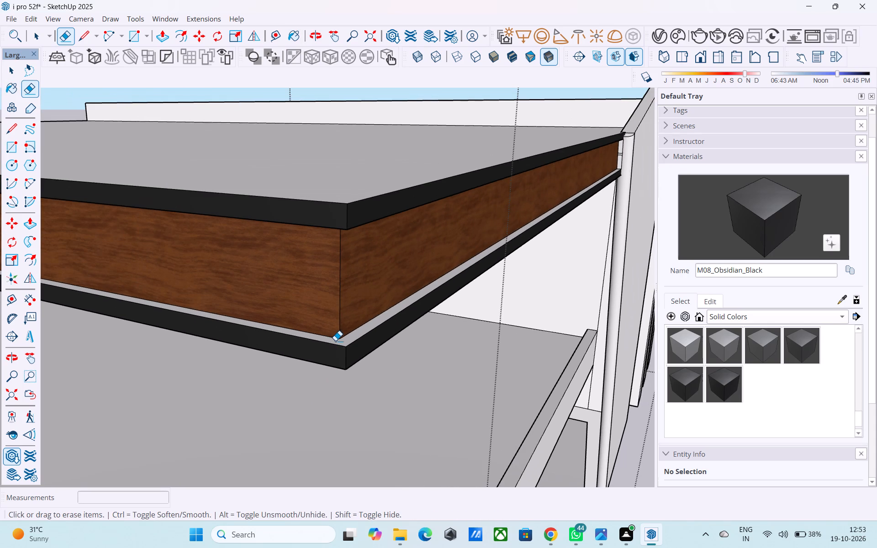
Paint the lower border's top ledge with the wood material Wood_Veneer_15_1K.
click(719, 312)
click(724, 343)
click(719, 381)
scroll(430, 330, up, 4)
scroll(362, 306, down, 4)
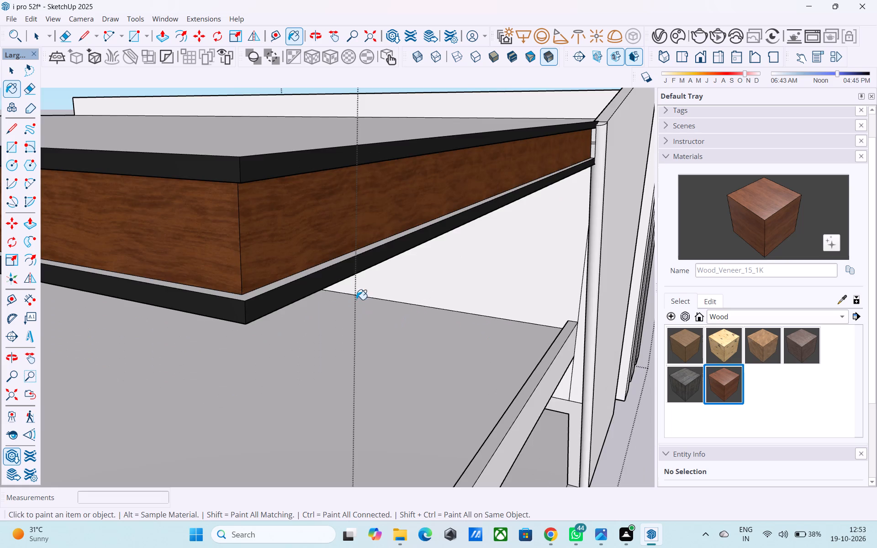
middle_drag(300, 270, 322, 343)
click(243, 326)
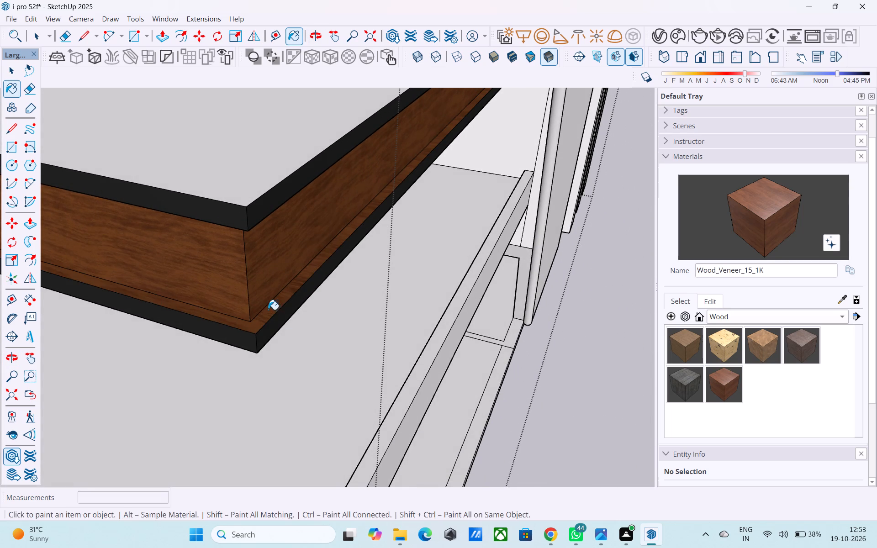
Paint both underside strips of the upper border at the slab's corner with Wood_Veneer_15_1K.
shift+middle_drag(268, 311, 304, 72)
scroll(266, 303, up, 12)
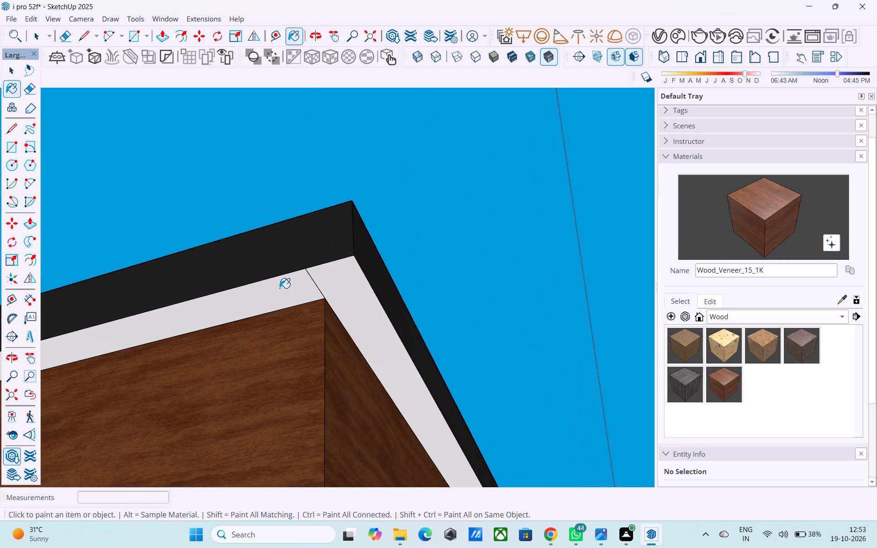
click(280, 288)
click(327, 287)
Erase the short diagonal line dividing the upper border's underside at the slab's corner.
key(e)
click(321, 278)
drag(312, 284, 320, 278)
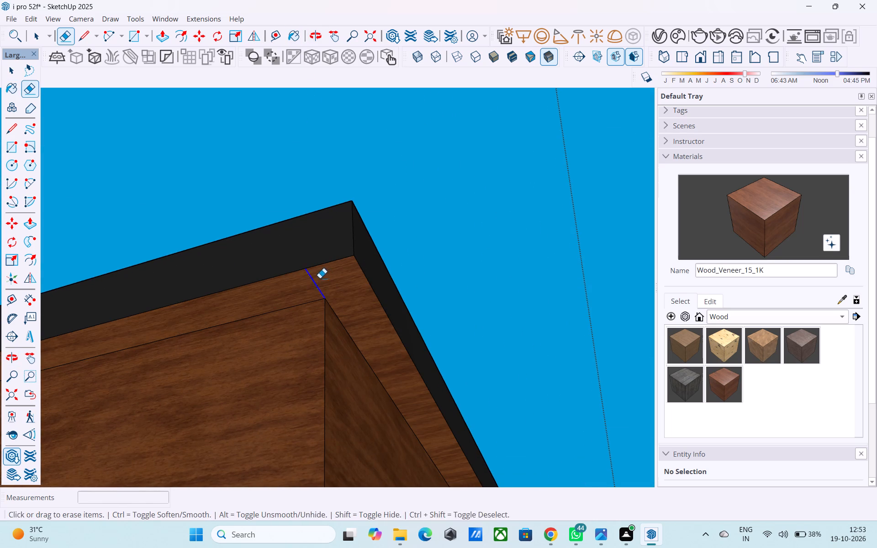
drag(320, 278, 323, 278)
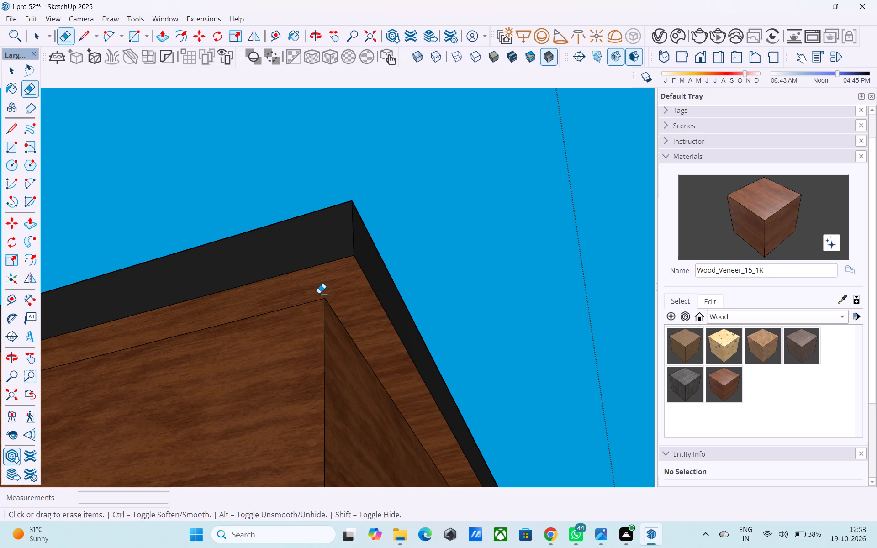
key(space)
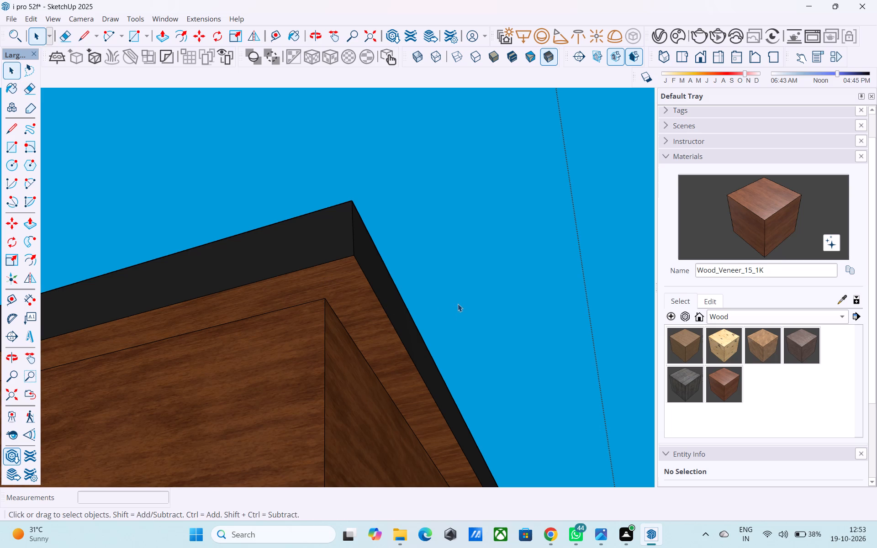
Erase the two short lines across the white end strip where the wood-clad slab edge meets the diagonal panel.
scroll(461, 303, down, 1)
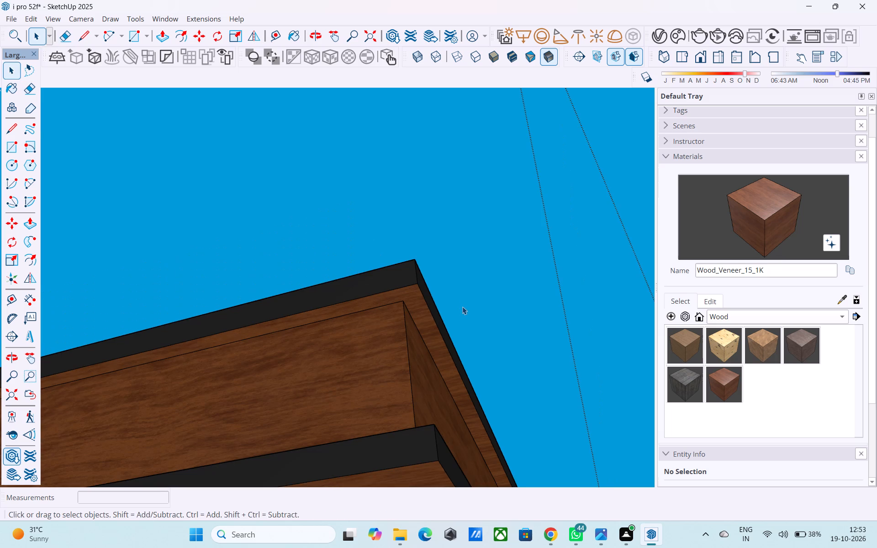
scroll(463, 311, down, 2)
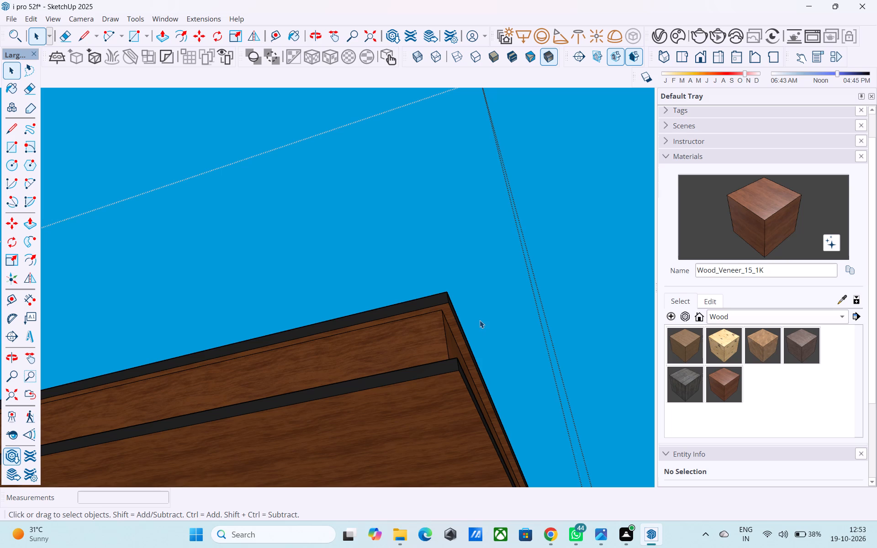
middle_drag(457, 337, 380, 421)
scroll(379, 395, down, 5)
middle_drag(517, 196, 463, 289)
scroll(457, 264, down, 3)
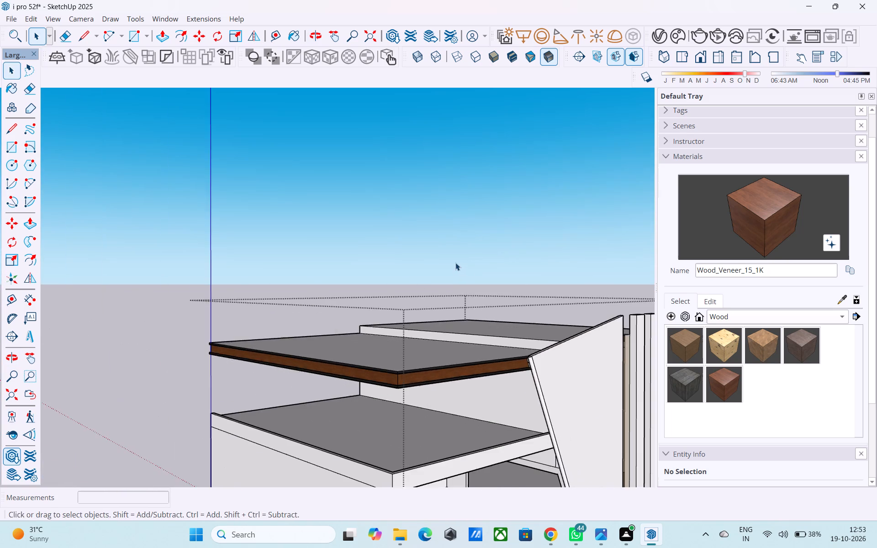
scroll(455, 263, down, 6)
middle_drag(460, 299, 489, 309)
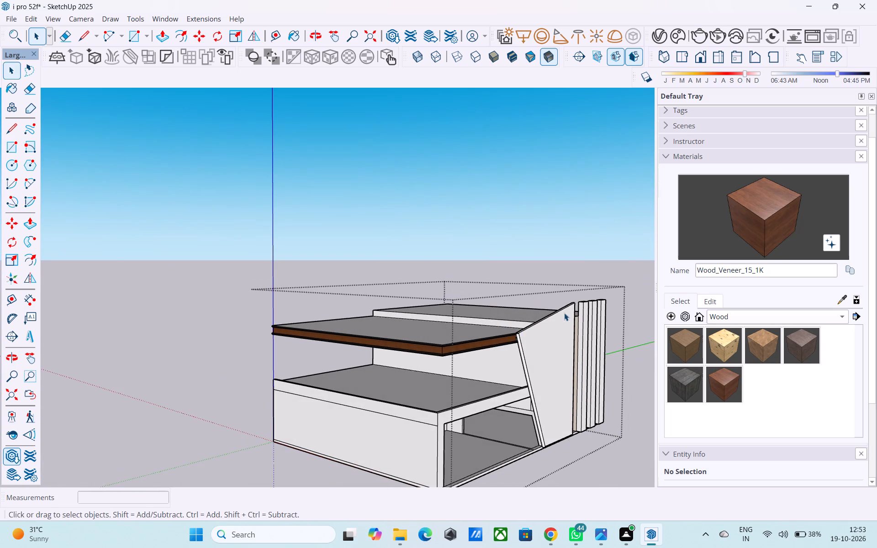
scroll(584, 339, up, 20)
scroll(584, 339, up, 5)
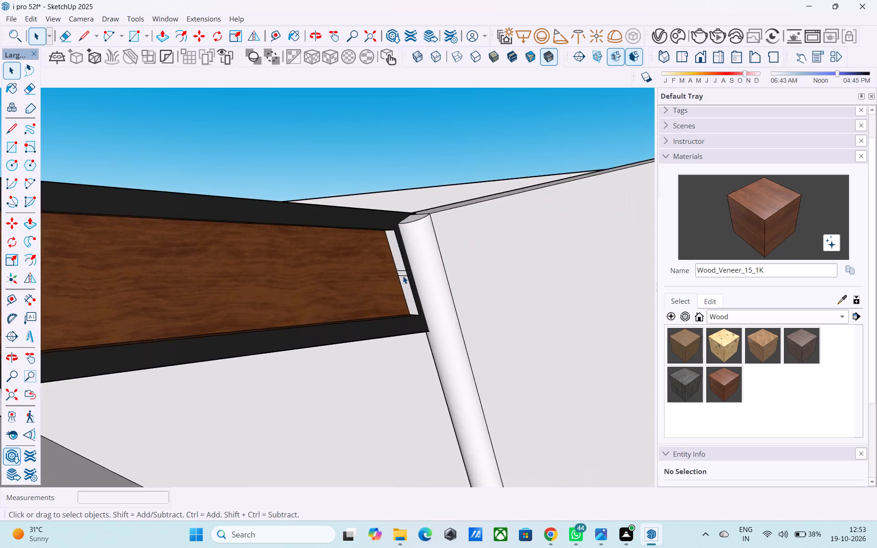
scroll(403, 276, up, 5)
middle_drag(401, 274, 407, 264)
scroll(407, 264, up, 3)
key(e)
click(407, 264)
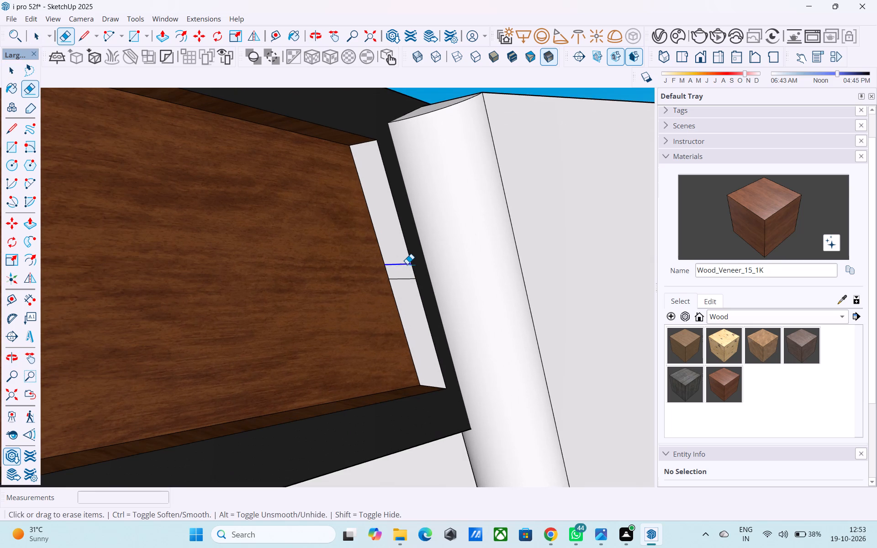
drag(406, 263, 406, 285)
drag(406, 290, 392, 262)
Paint the white end strip beside the diagonal panel with Wood_Veneer_15_1K.
click(749, 207)
click(390, 262)
Paint the rounded trim along the diagonal panel's slanted edge, including its top face, with the solid color C04_Amber_Sunshine.
middle_drag(365, 267, 288, 298)
scroll(357, 272, up, 1)
scroll(295, 285, down, 13)
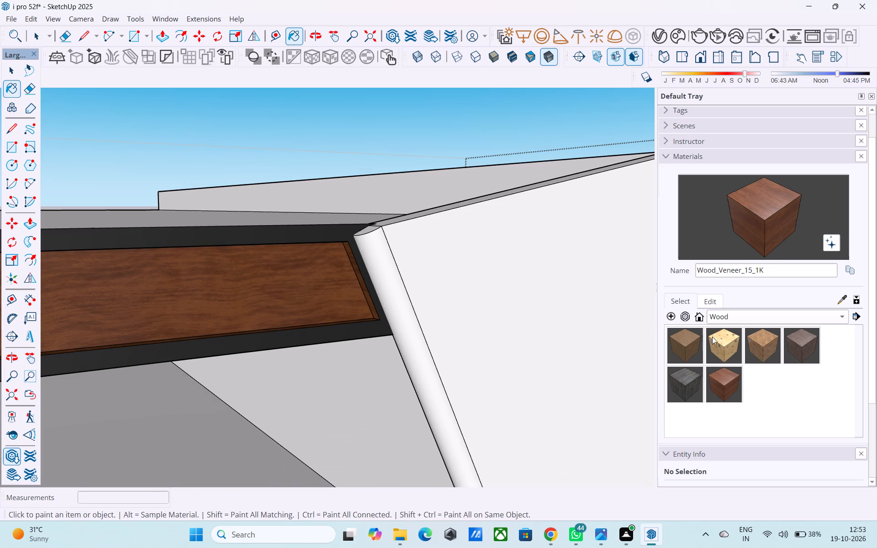
click(726, 313)
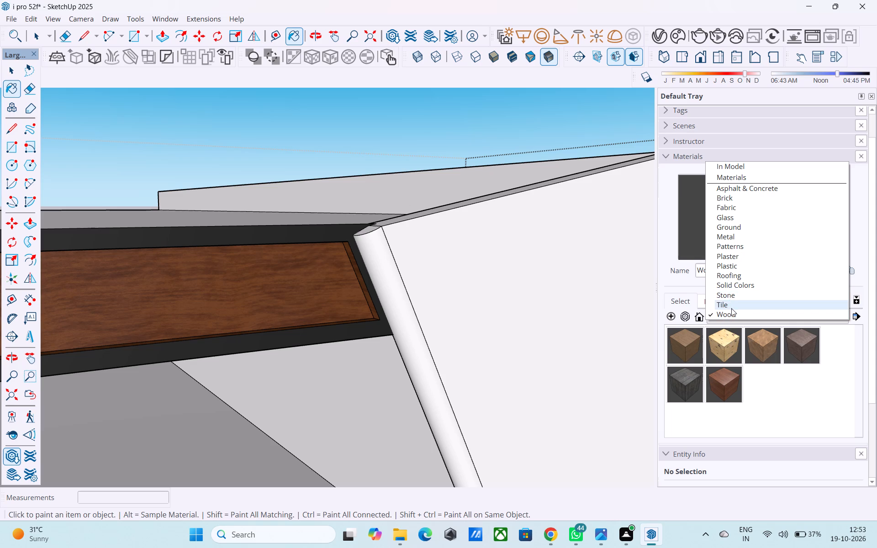
click(735, 289)
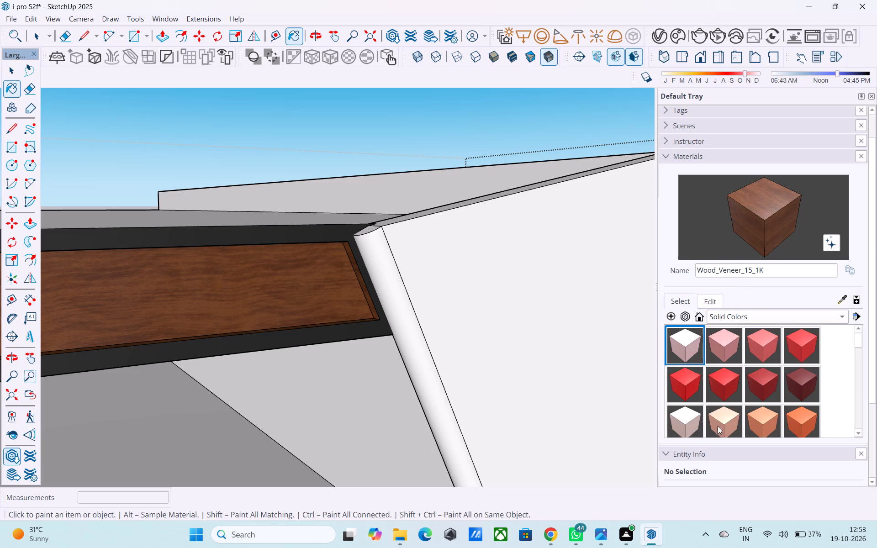
scroll(755, 414, down, 2)
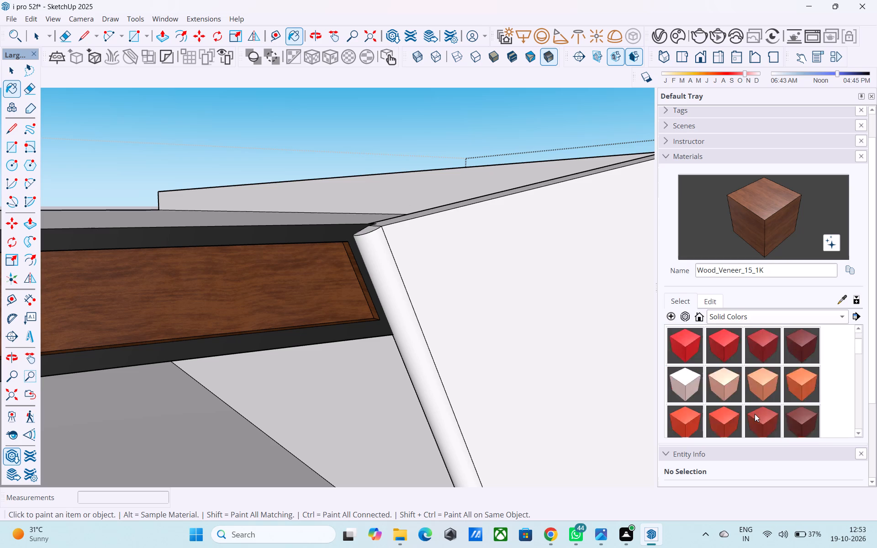
scroll(755, 414, down, 2)
scroll(706, 427, down, 1)
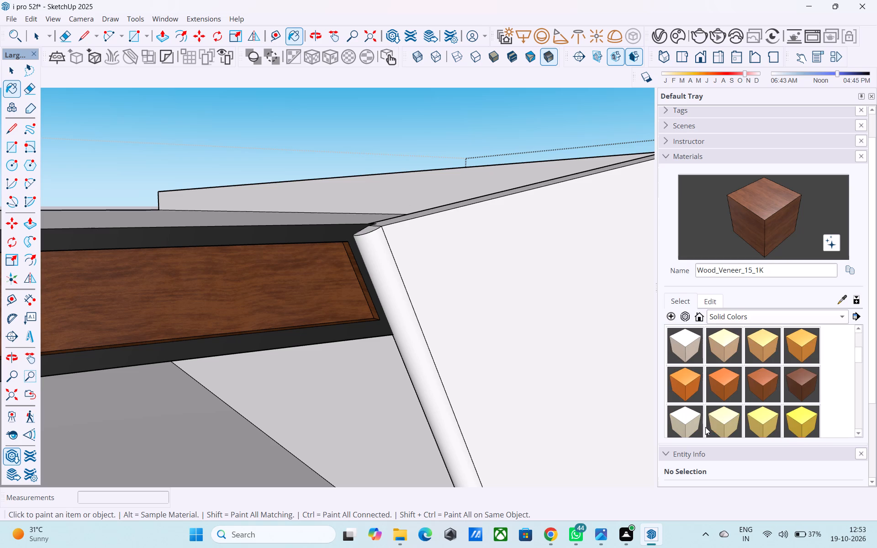
click(792, 342)
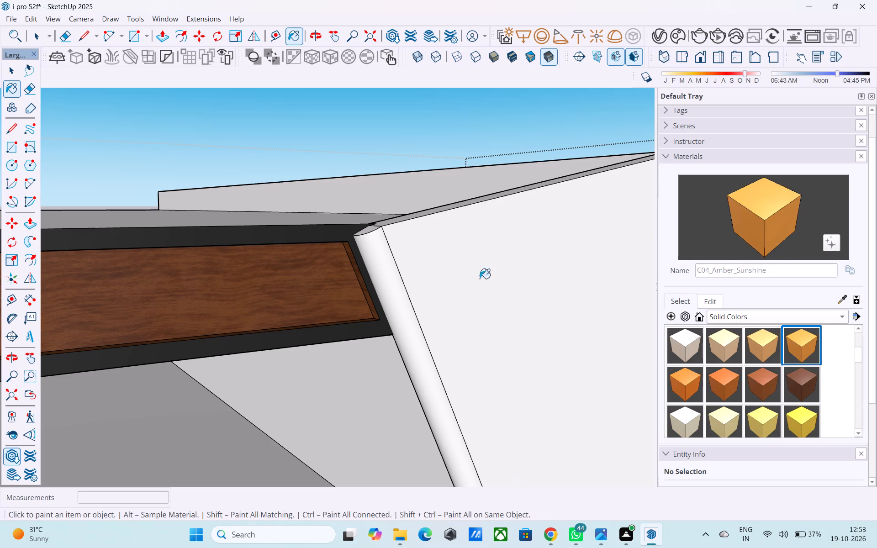
scroll(318, 278, up, 3)
click(396, 248)
middle_drag(391, 248, 444, 324)
click(380, 211)
Paint the diagonal panel's large front face with the solid color C01_Vanilla_Cream.
middle_drag(371, 267, 450, 142)
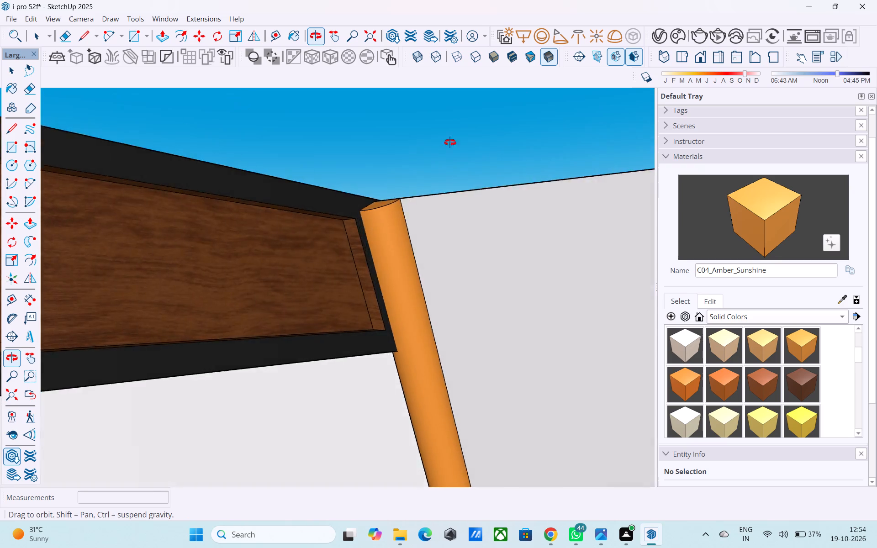
middle_drag(450, 142, 250, 214)
scroll(251, 213, down, 13)
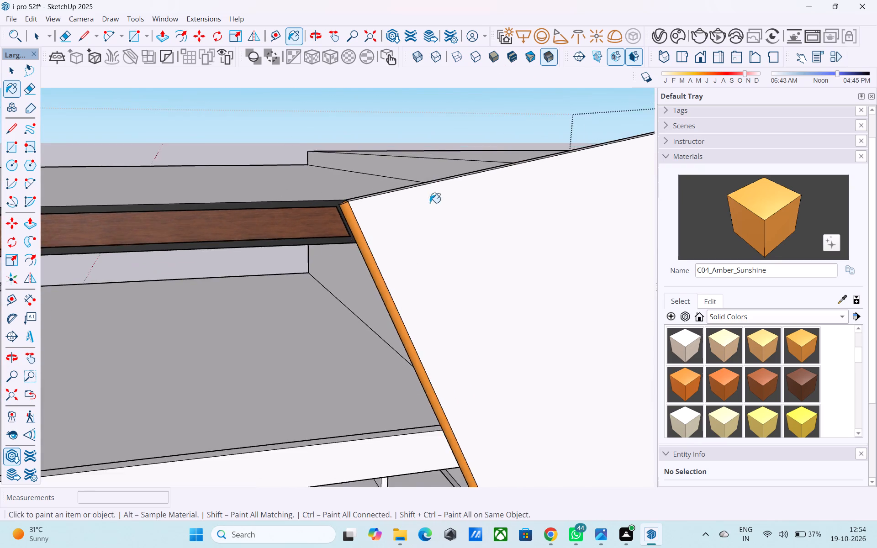
scroll(430, 203, down, 10)
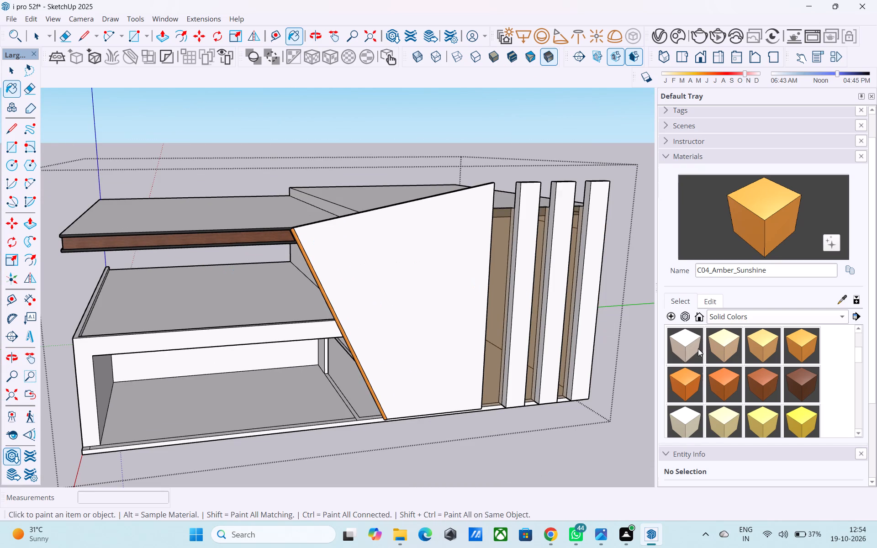
scroll(708, 355, down, 7)
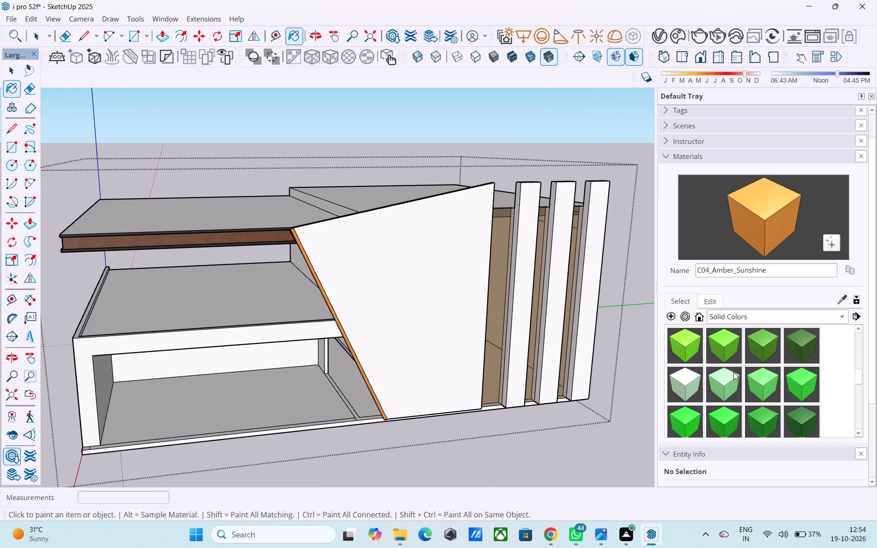
scroll(734, 372, down, 4)
scroll(734, 372, up, 12)
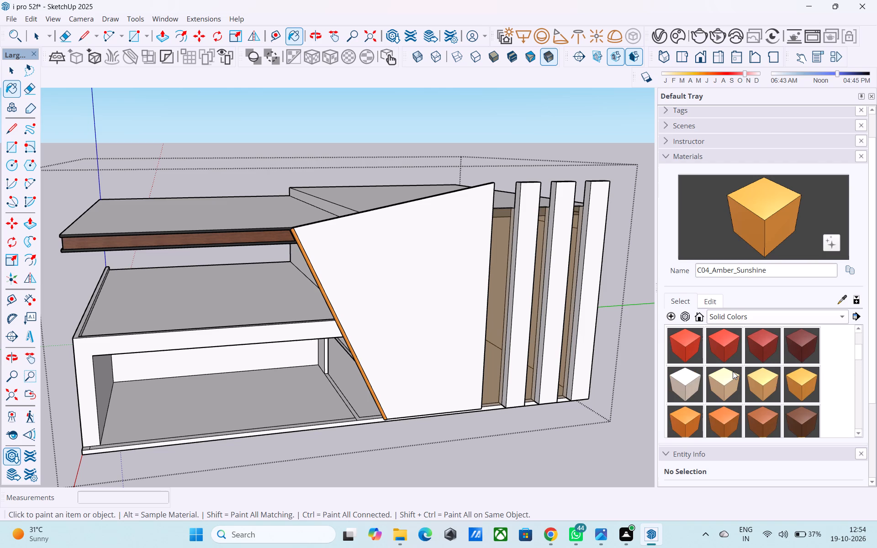
click(680, 385)
click(428, 285)
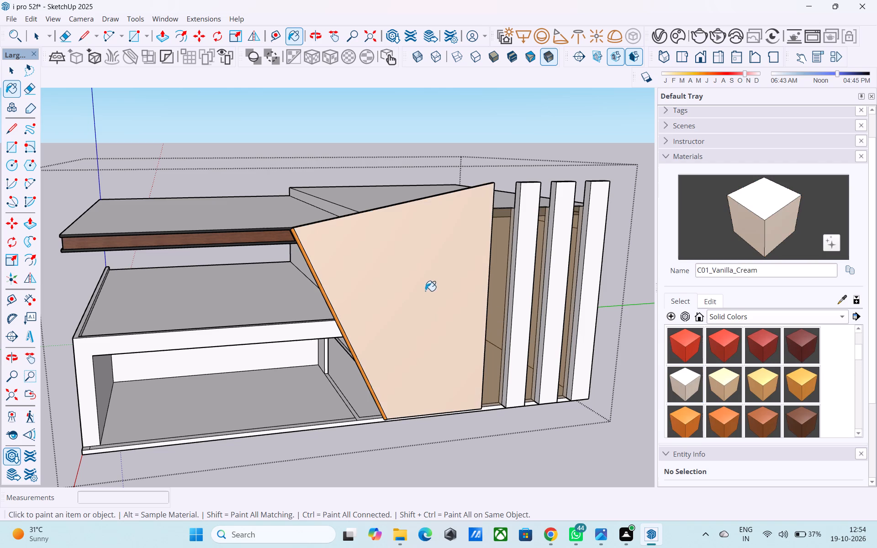
Look through the Fabric, Asphalt & Concrete and Brick material collections for a new diagonal panel finish.
middle_drag(424, 295, 404, 336)
scroll(404, 337, up, 2)
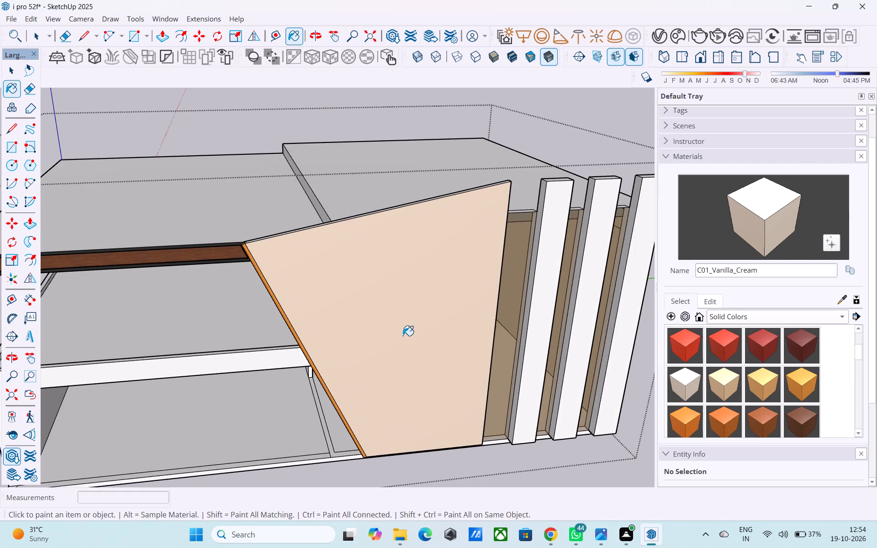
click(736, 318)
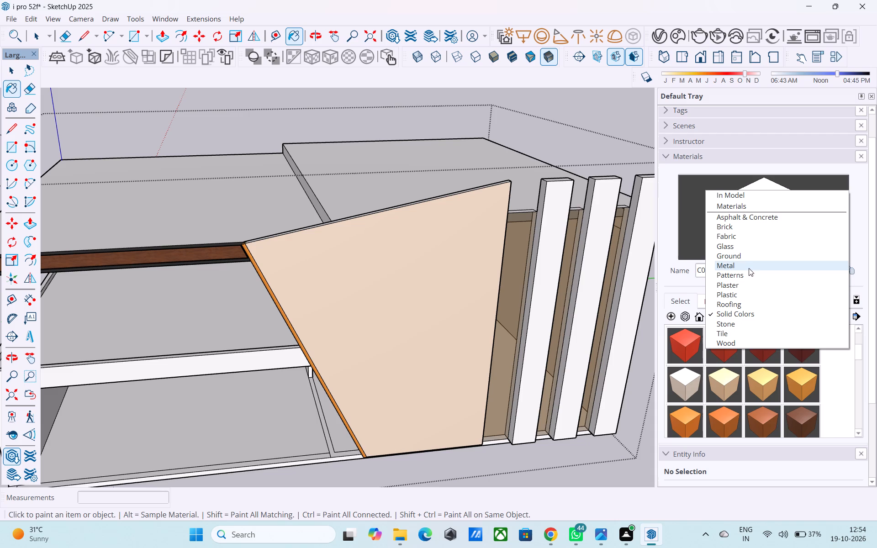
click(738, 239)
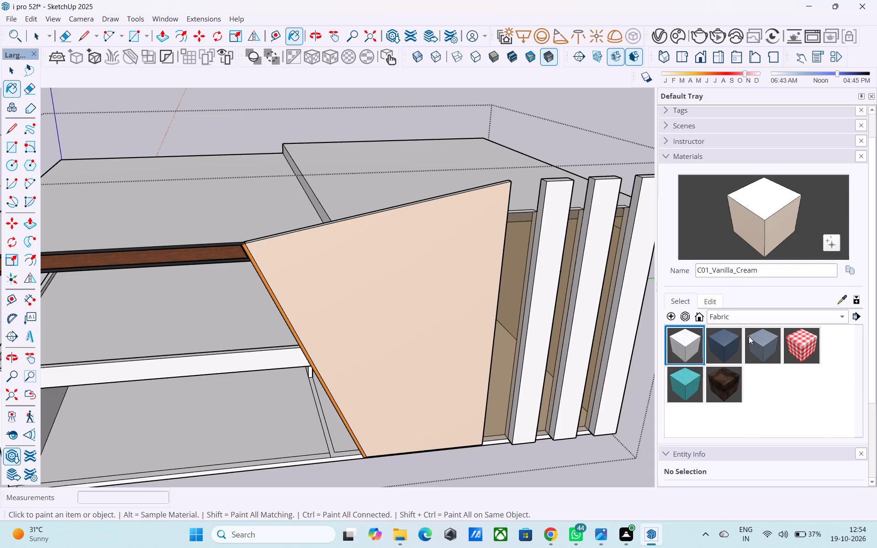
click(745, 314)
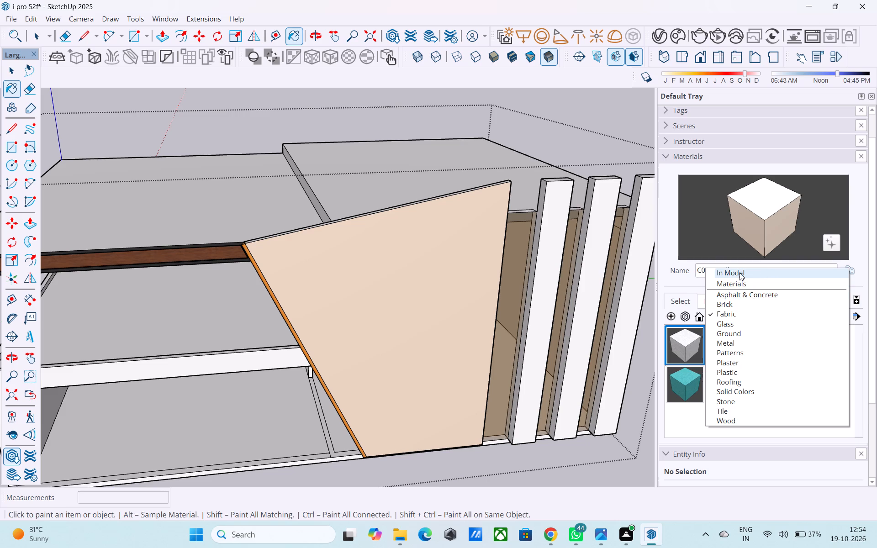
click(723, 294)
click(735, 313)
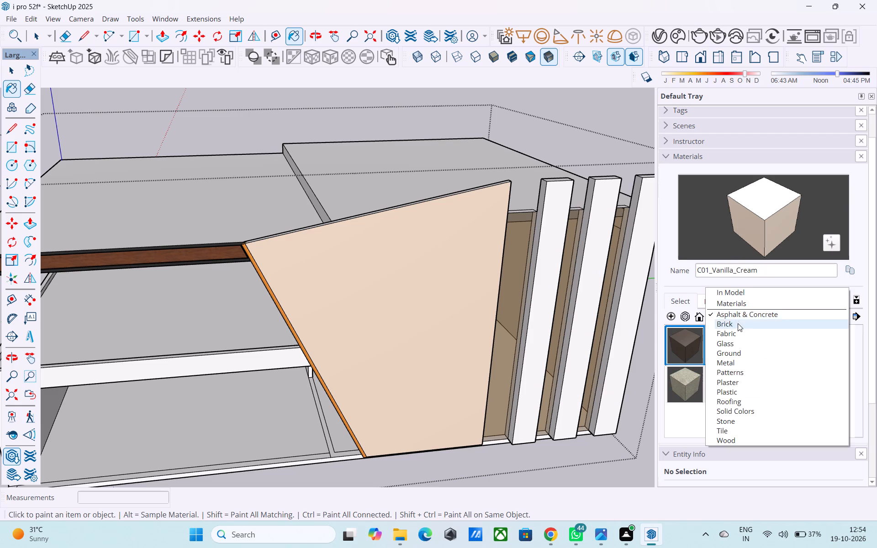
click(738, 324)
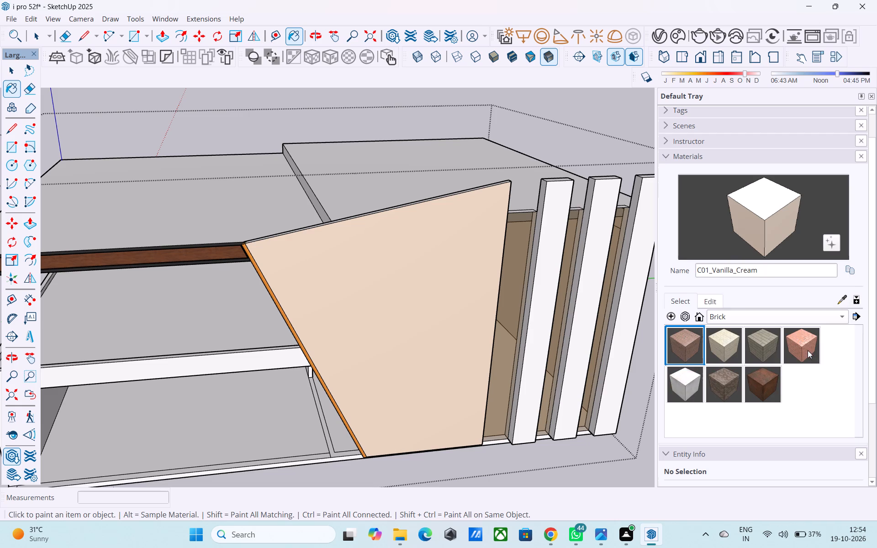
click(807, 348)
click(726, 352)
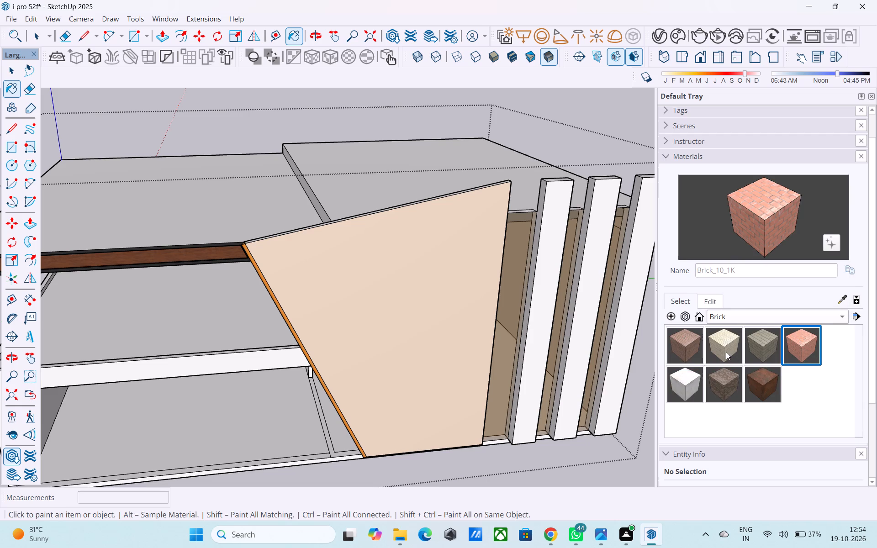
click(719, 319)
click(721, 325)
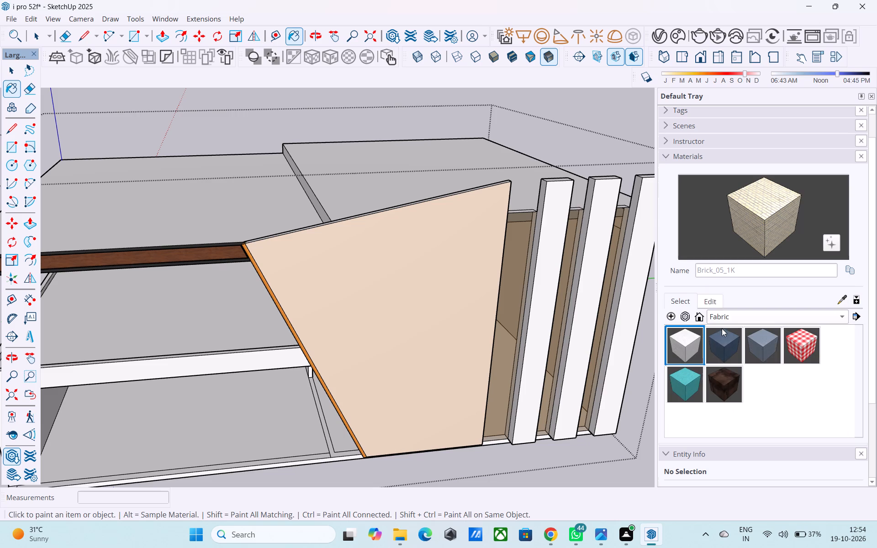
Paint the diagonal panel's large front face with Wood_Chips_01_1K from the Ground material collection.
click(724, 320)
click(727, 330)
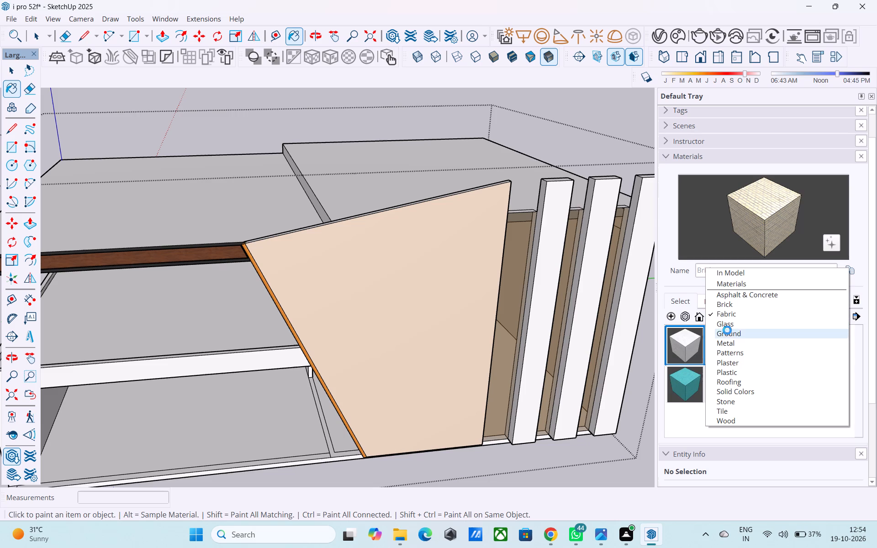
click(728, 392)
scroll(450, 333, up, 3)
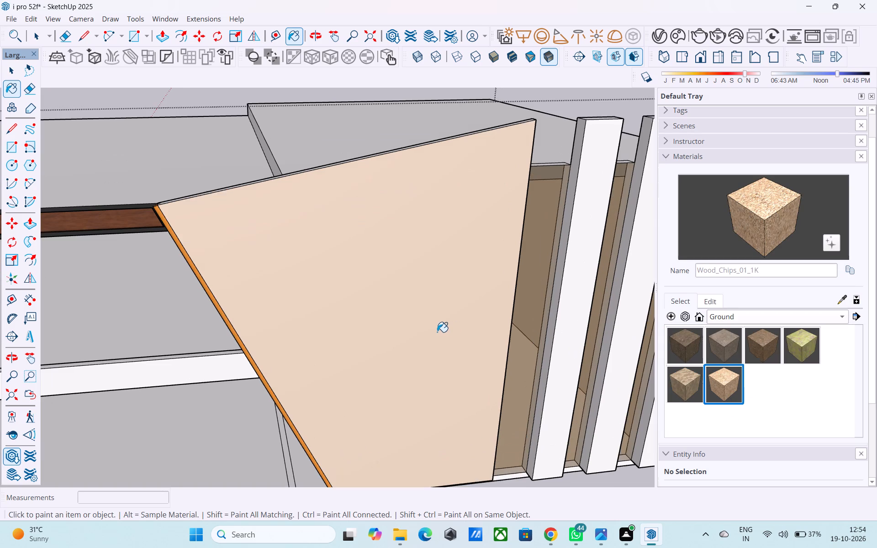
click(436, 331)
scroll(436, 332, down, 2)
middle_drag(436, 332, 433, 315)
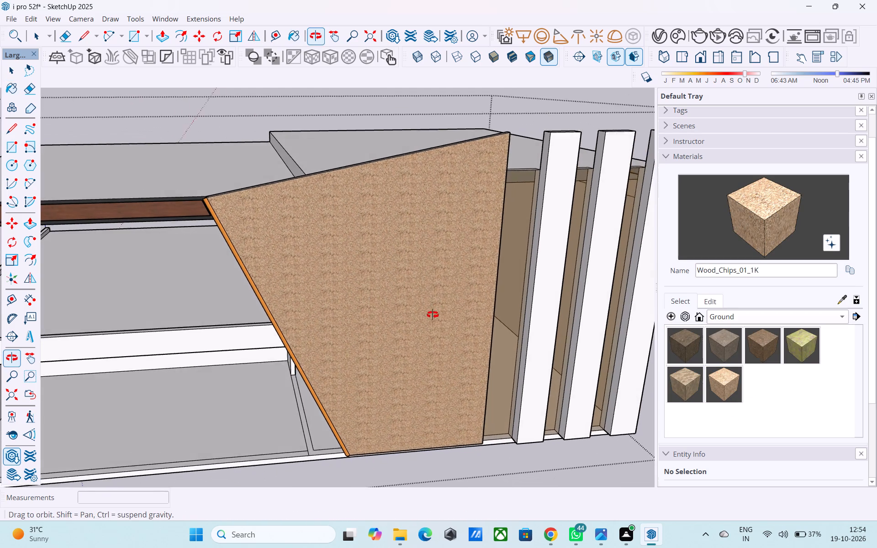
middle_drag(433, 315, 430, 312)
Adjust the tint of the Wood_Chips_01_1K material on the color wheel to a light warm tan.
click(716, 304)
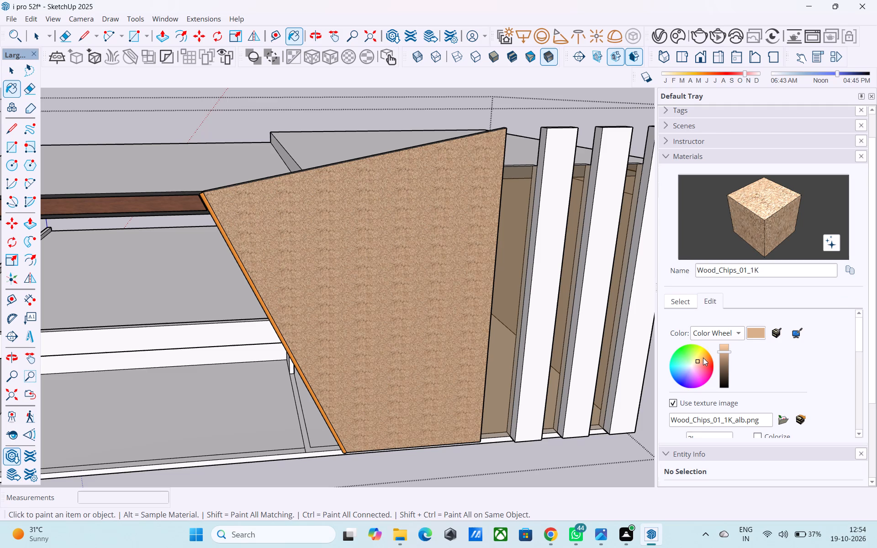
click(695, 362)
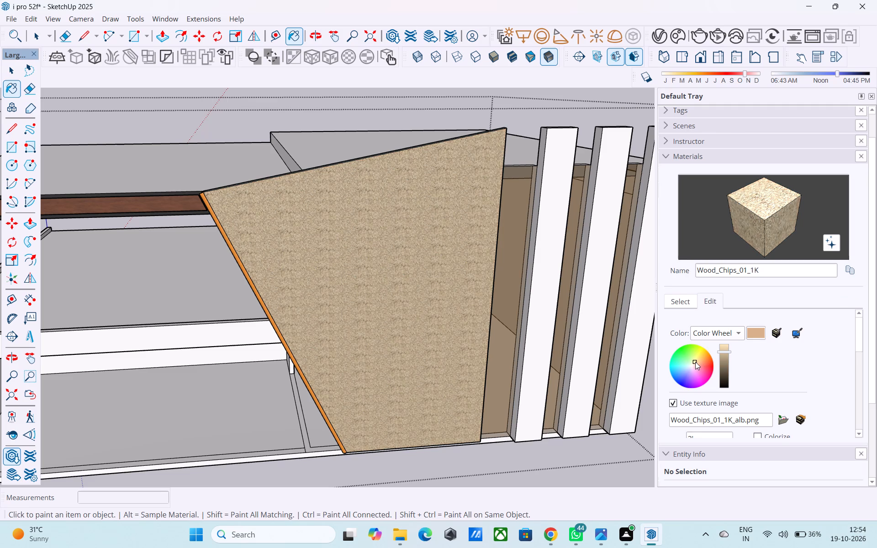
click(697, 359)
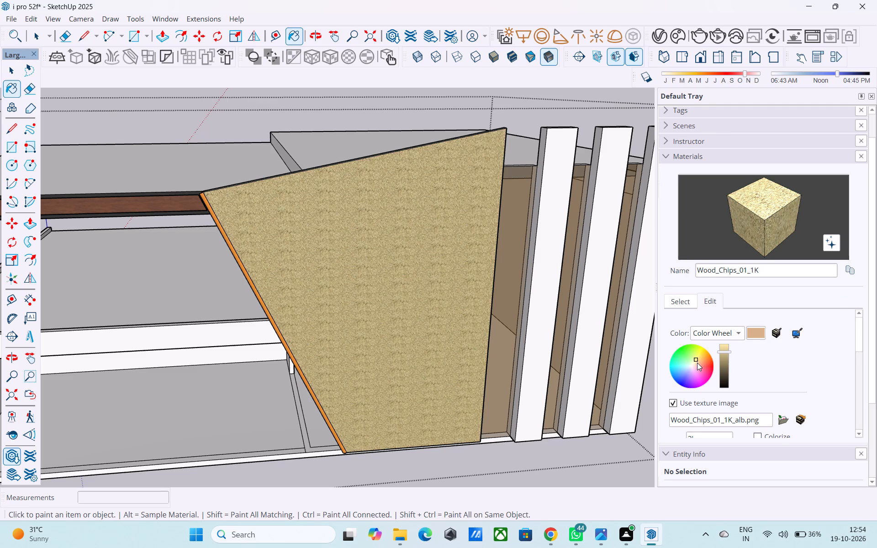
click(697, 362)
Set the Wood_Chips_01_1K texture width to 4', keeping its proportions linked.
middle_drag(402, 365, 403, 350)
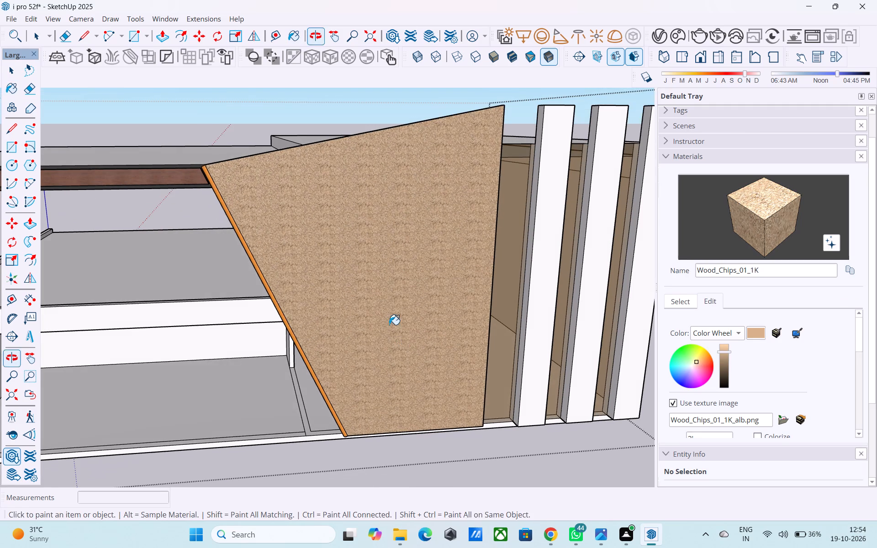
scroll(691, 410, down, 2)
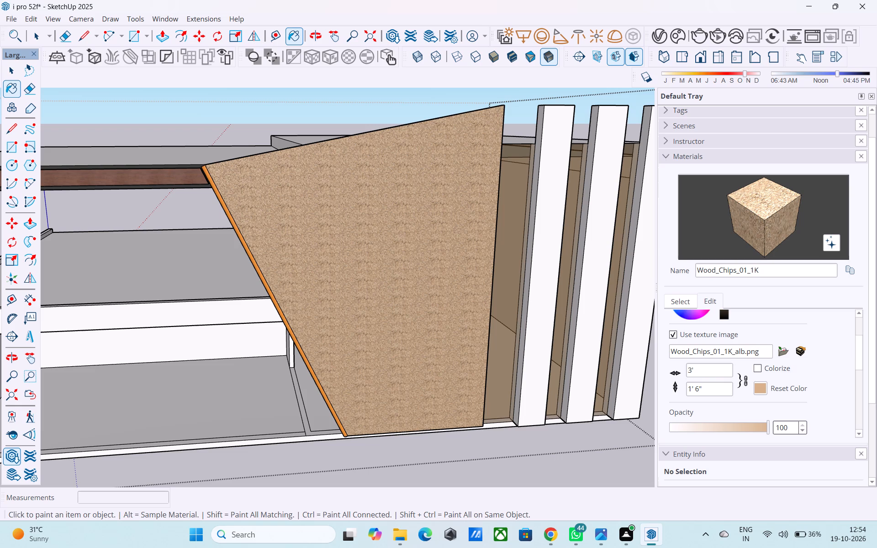
click(695, 373)
key(BackSpace)
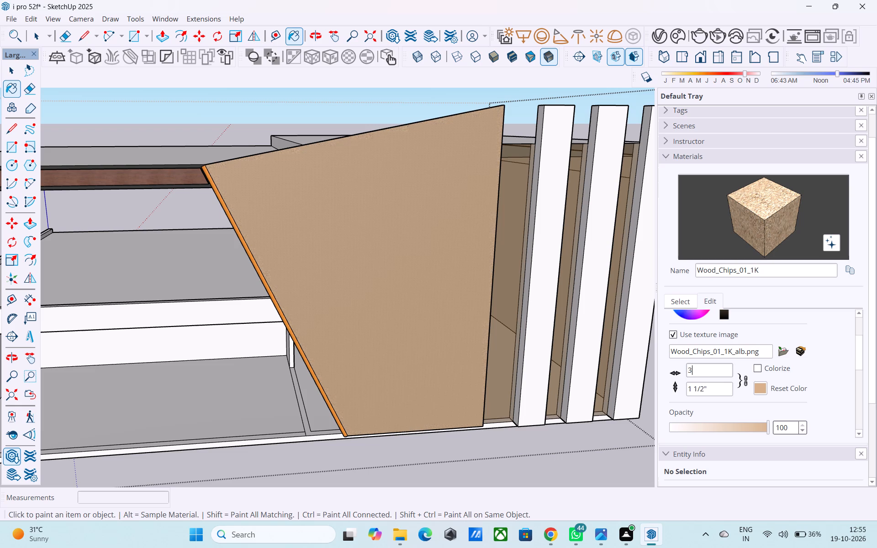
key(BackSpace)
key(BackSpace)
key(4)
key(apostrophe)
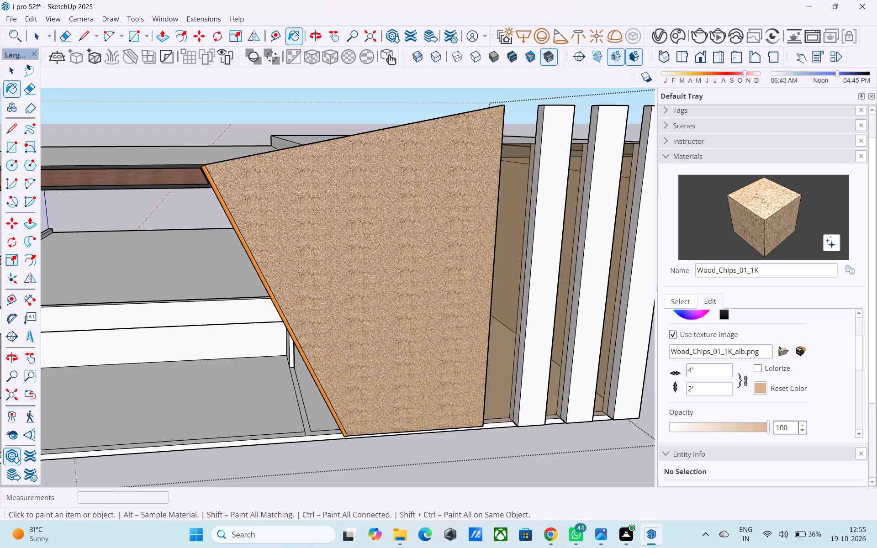
Paint the front faces and panel-side faces of the three vertical strips with Wood_Chips_01_1K.
click(545, 201)
click(599, 198)
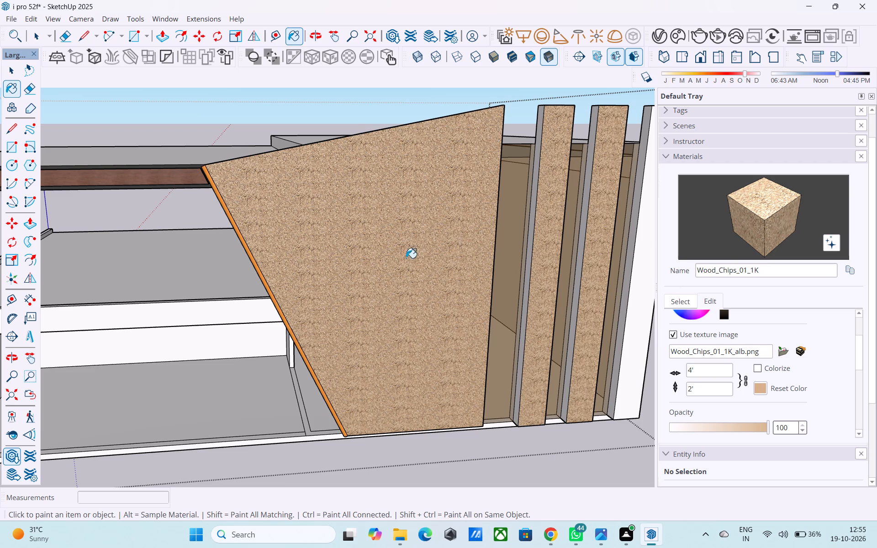
scroll(377, 266, down, 4)
click(592, 233)
middle_drag(504, 218, 602, 327)
scroll(539, 214, up, 5)
click(537, 208)
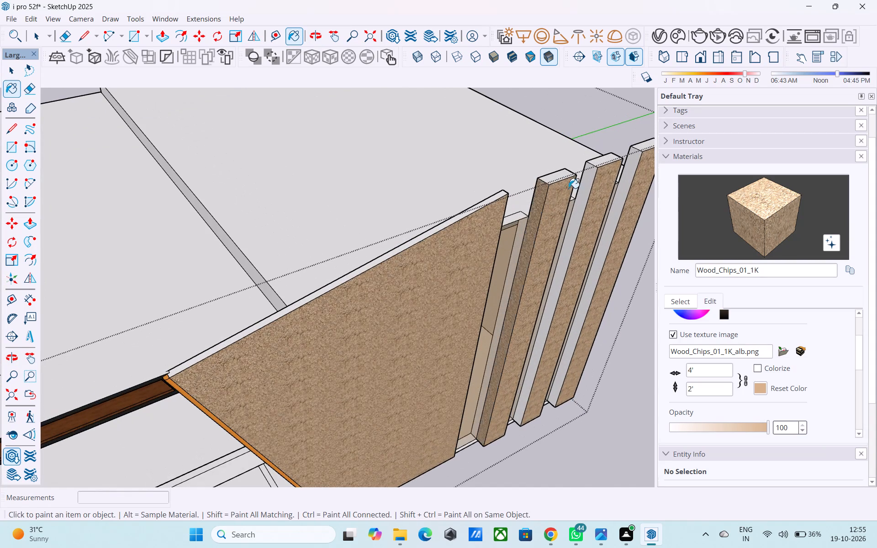
click(591, 178)
click(634, 163)
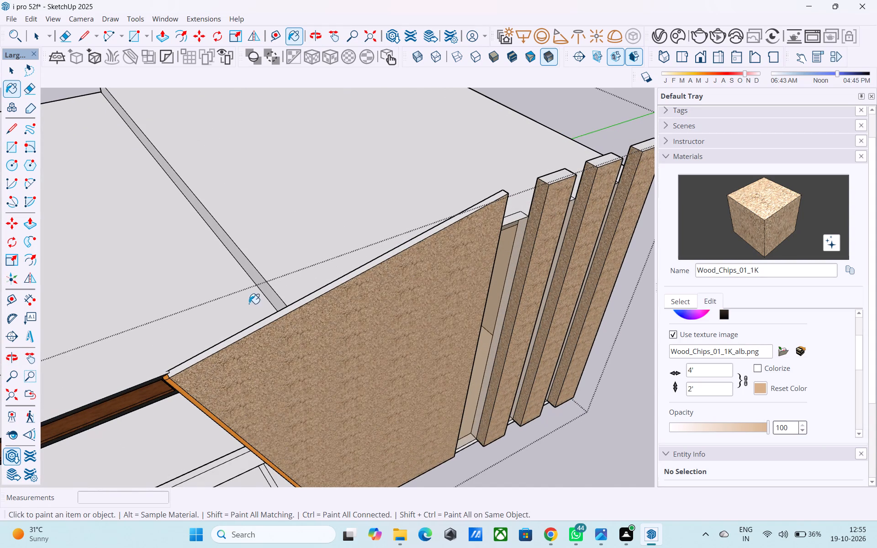
Paint the diagonal panel's sloping top edge and its back face above the roof with Wood_Chips_01_1K.
middle_drag(248, 304, 296, 331)
click(319, 395)
middle_drag(318, 393, 252, 352)
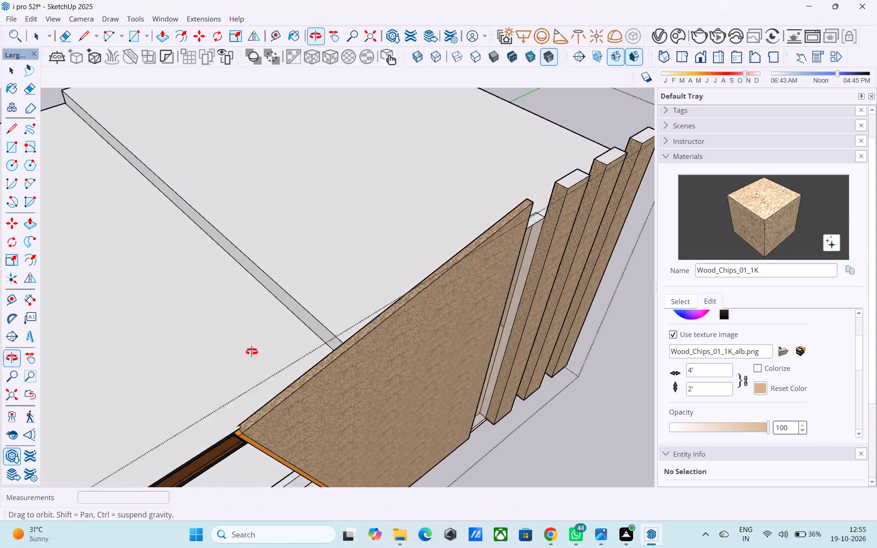
middle_drag(252, 352, 422, 306)
scroll(422, 305, up, 3)
scroll(494, 222, up, 2)
middle_drag(544, 243, 617, 252)
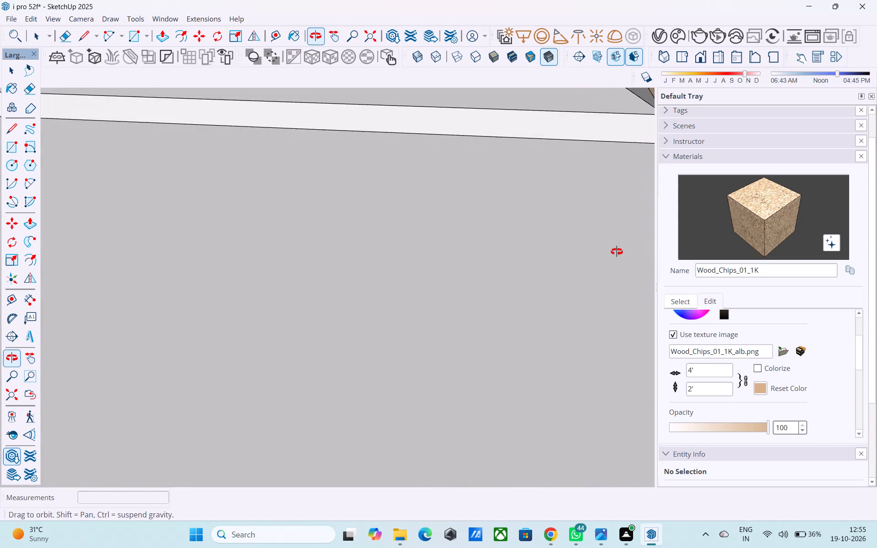
middle_drag(617, 252, 549, 270)
scroll(377, 256, down, 10)
middle_drag(400, 290, 657, 276)
scroll(448, 185, up, 16)
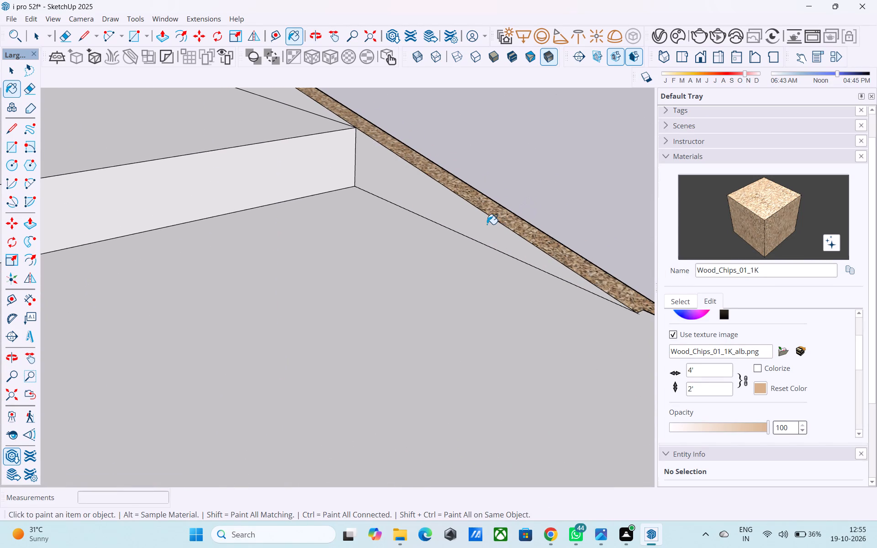
click(487, 224)
Paint the roof-facing back faces and the tops of the three vertical strips with Wood_Chips_01_1K.
scroll(347, 143, down, 16)
scroll(282, 116, up, 2)
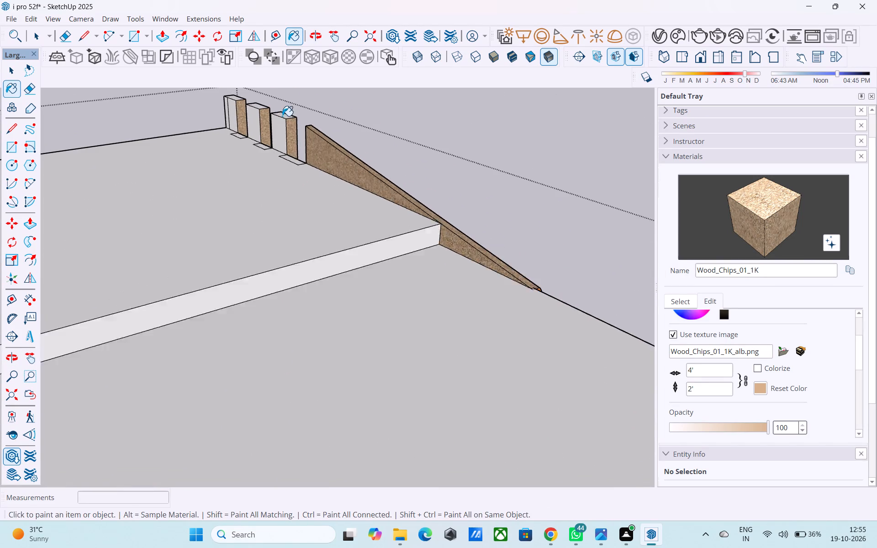
scroll(282, 116, up, 7)
click(282, 121)
click(228, 111)
scroll(306, 204, down, 6)
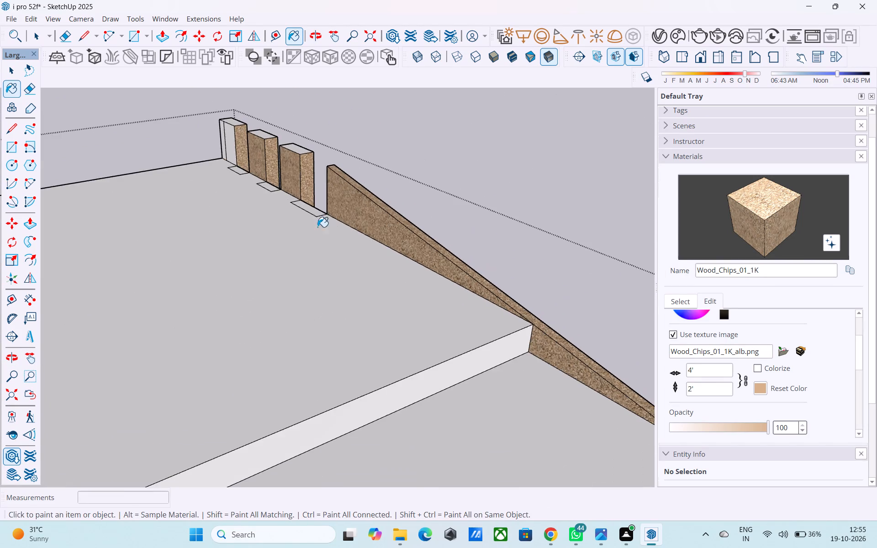
scroll(224, 132, up, 3)
click(227, 132)
scroll(226, 133, up, 4)
click(219, 125)
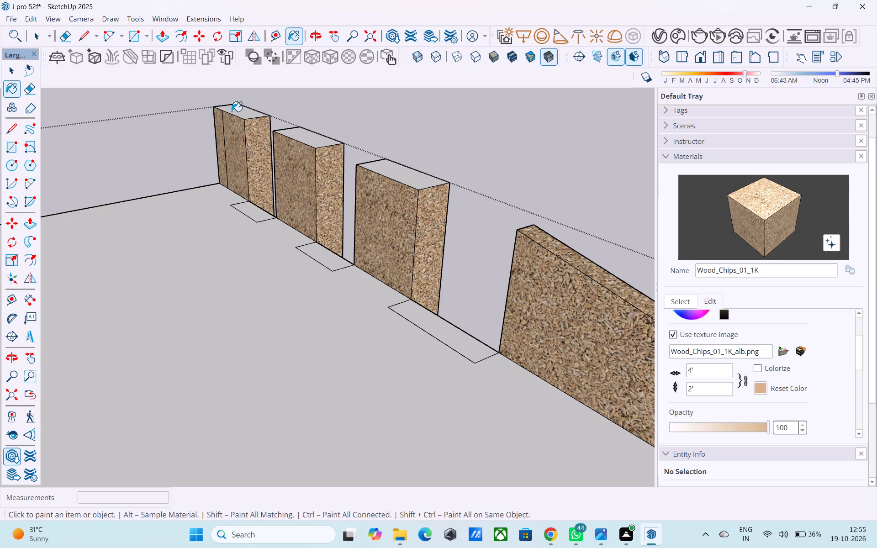
click(232, 111)
click(296, 137)
click(418, 182)
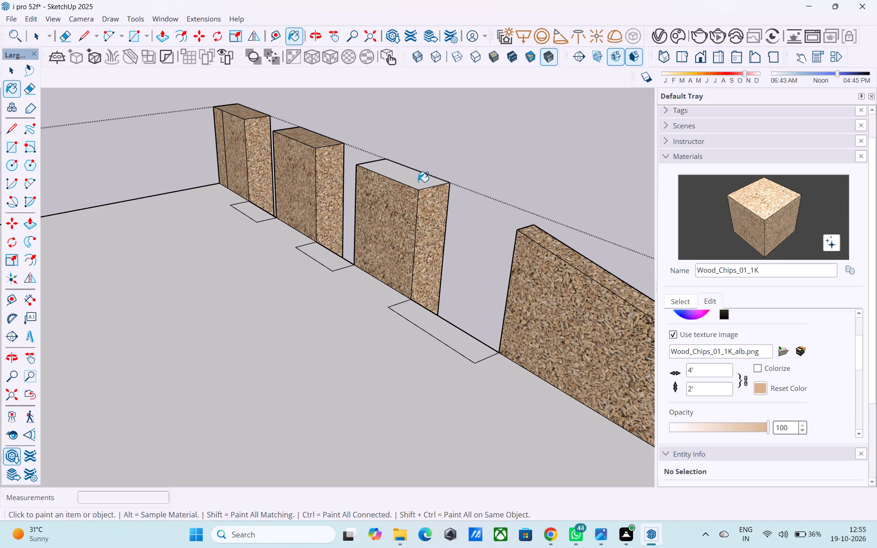
Erase the three leftover rectangular outlines on the roof surface behind the vertical strips.
scroll(342, 172, down, 5)
scroll(338, 186, up, 4)
key(e)
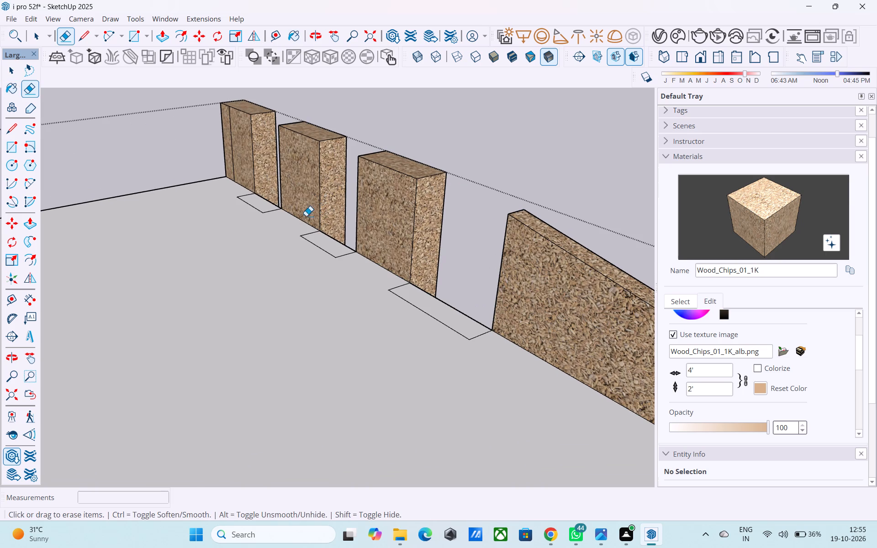
drag(274, 219, 237, 197)
scroll(246, 222, down, 1)
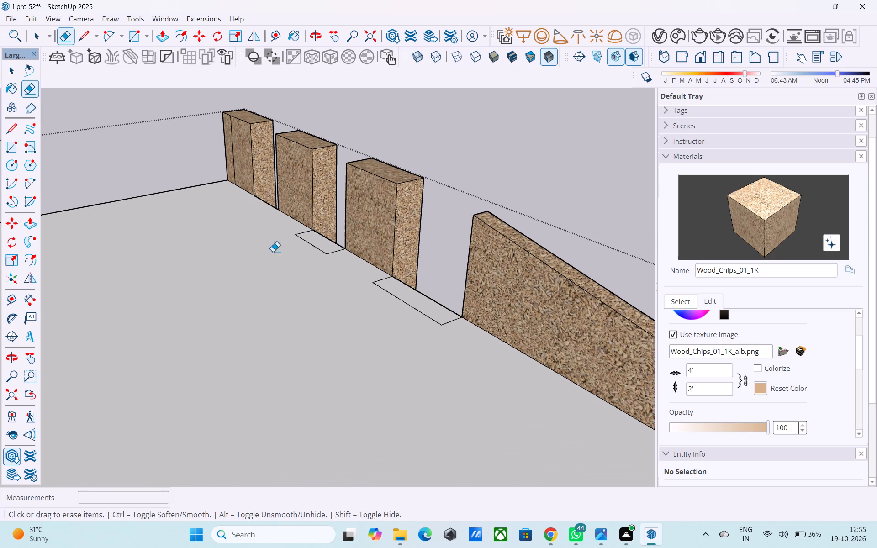
drag(336, 260, 281, 222)
drag(449, 331, 368, 269)
Examine the diagonal panel and the vertical strips from the front corner to check their wood-chip finish.
scroll(298, 288, down, 3)
middle_drag(321, 304, 0, 300)
scroll(443, 279, down, 4)
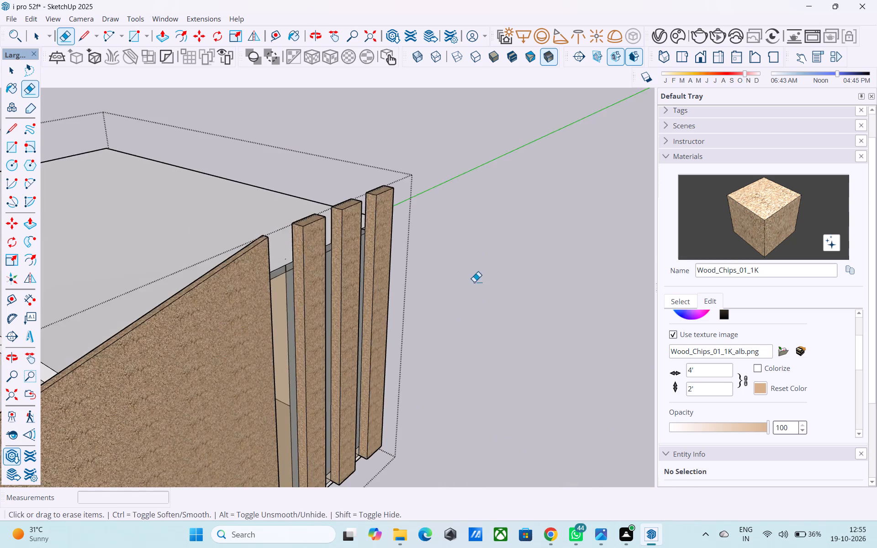
scroll(474, 282, down, 3)
middle_drag(445, 311, 391, 232)
scroll(388, 230, up, 4)
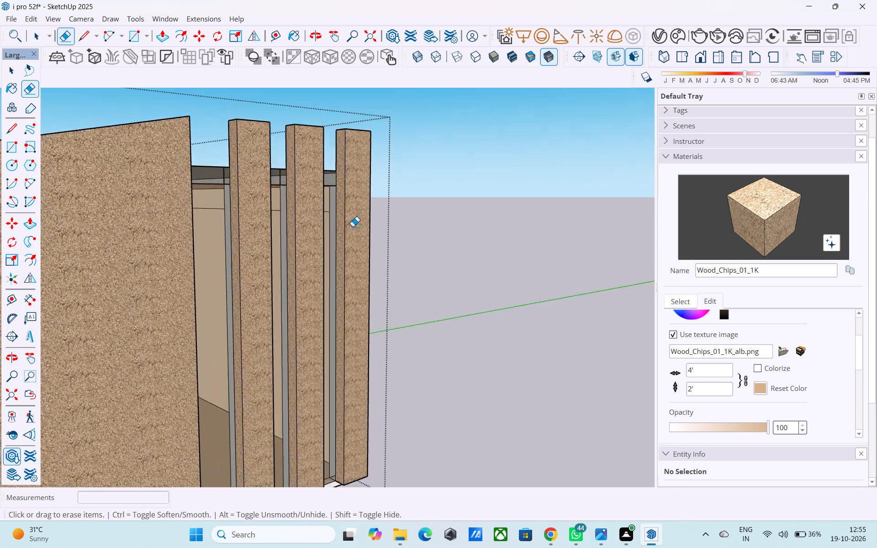
scroll(353, 227, up, 10)
scroll(339, 214, down, 20)
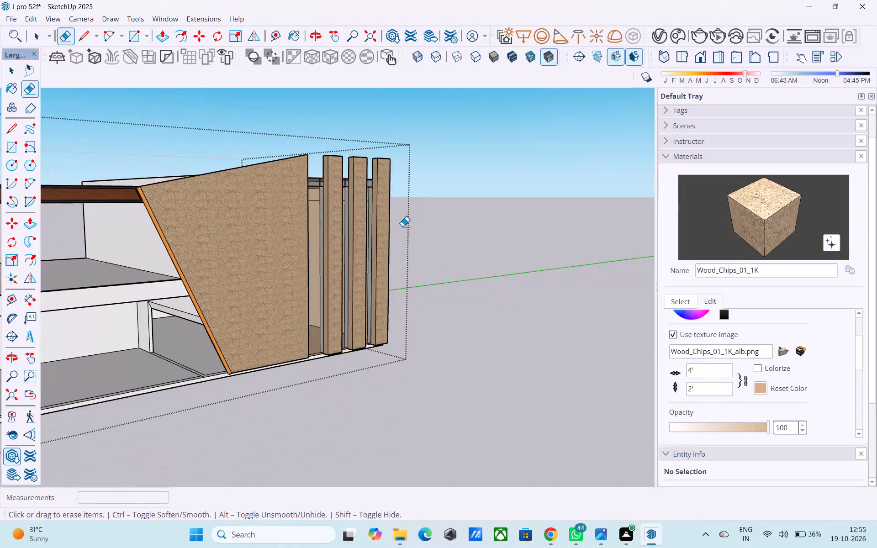
middle_drag(402, 227, 455, 269)
middle_drag(358, 268, 345, 259)
scroll(345, 256, up, 4)
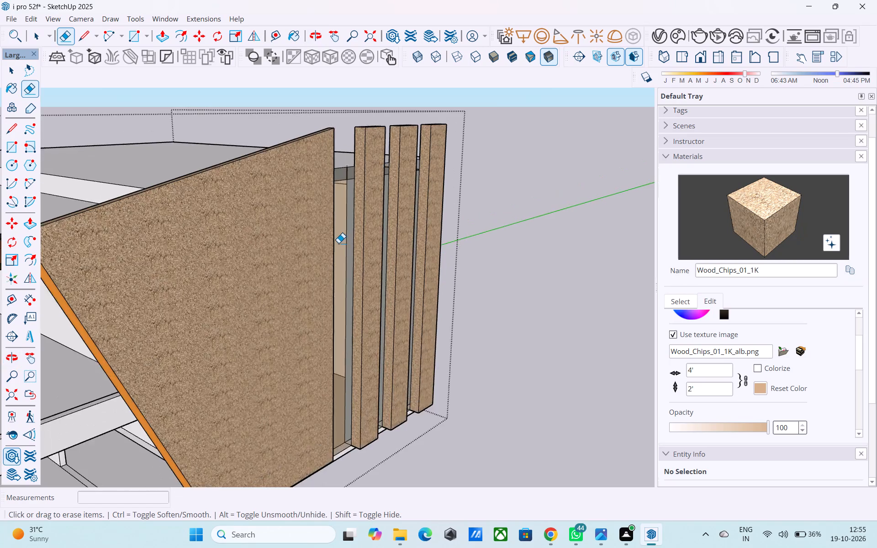
Draw a tall vertical rectangle about 9" wide closing the gap between the wall corner and the first strip's back edge, down to the base.
scroll(338, 243, up, 4)
middle_drag(350, 227, 304, 243)
scroll(312, 232, up, 10)
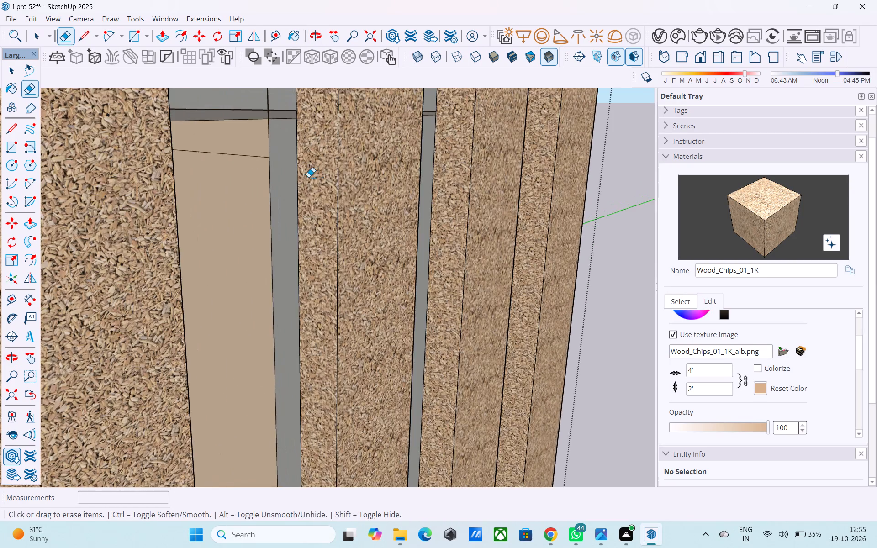
scroll(308, 177, up, 7)
shift+middle_drag(286, 202, 250, 384)
scroll(249, 323, up, 8)
middle_drag(240, 298, 260, 293)
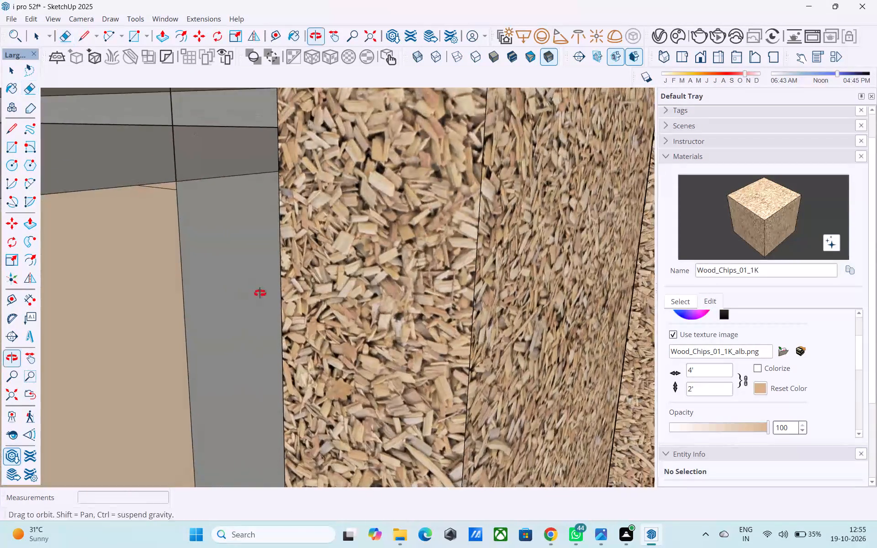
middle_drag(260, 293, 472, 240)
shift+middle_drag(345, 219, 387, 205)
key(r)
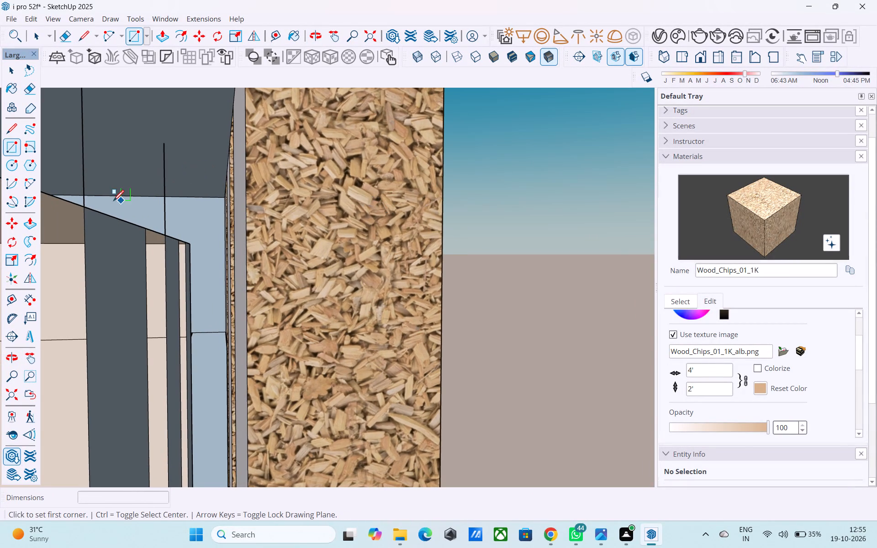
click(85, 207)
shift+middle_drag(295, 351, 417, 41)
shift+middle_drag(283, 359, 302, 35)
middle_drag(309, 284, 320, 5)
shift+middle_drag(323, 308, 264, 2)
shift+middle_drag(294, 274, 315, 1)
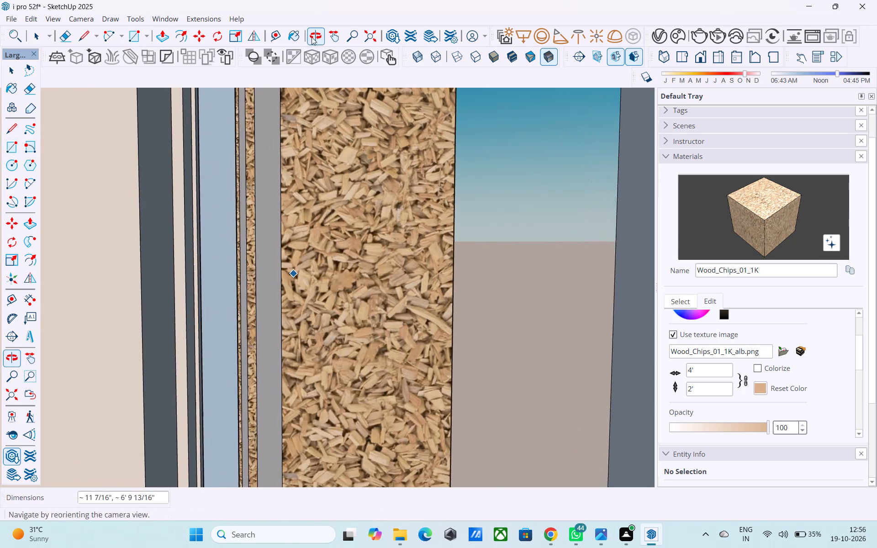
shift+middle_drag(277, 230, 317, 2)
shift+middle_drag(308, 367, 238, 310)
shift+middle_drag(258, 349, 273, 218)
shift+scroll(253, 333, up, 1)
shift+middle_drag(237, 359, 299, 104)
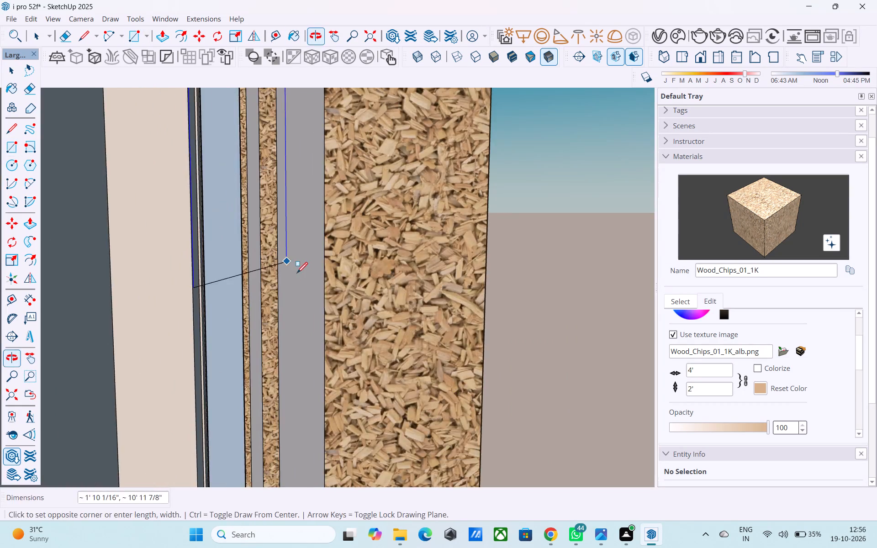
shift+middle_drag(296, 275, 271, 94)
middle_drag(287, 270, 251, 96)
shift+middle_drag(259, 254, 249, 72)
shift+middle_drag(232, 174, 278, 7)
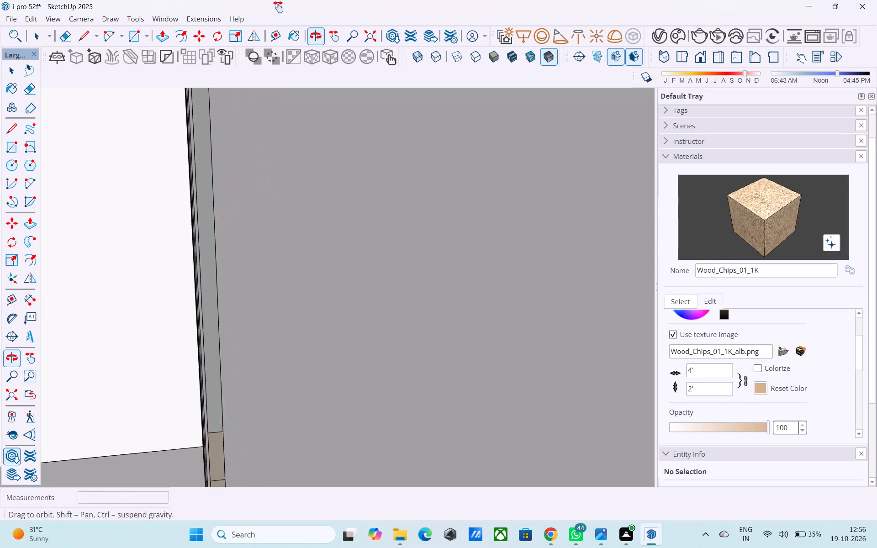
shift+middle_drag(278, 7, 285, 34)
shift+middle_drag(283, 160, 164, 173)
scroll(160, 171, up, 1)
shift+middle_drag(236, 248, 164, 247)
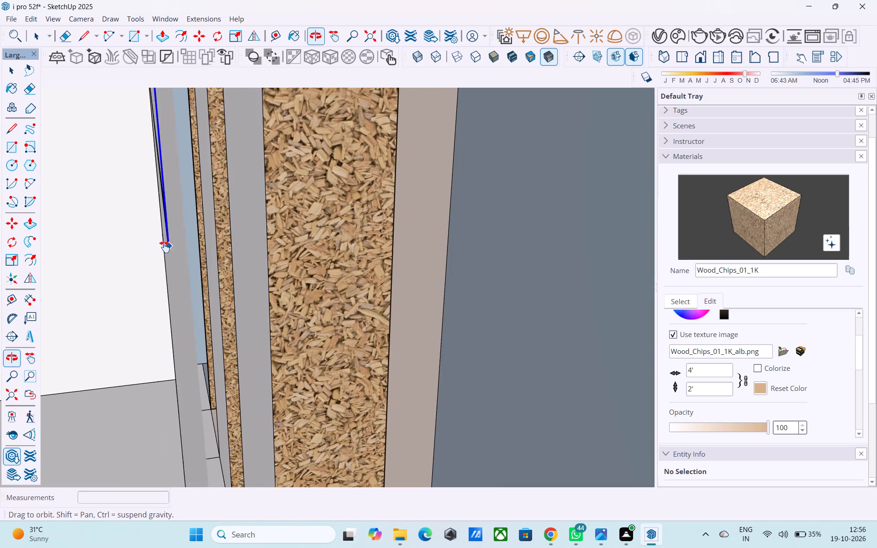
shift+middle_drag(164, 247, 118, 248)
shift+middle_drag(227, 275, 219, 199)
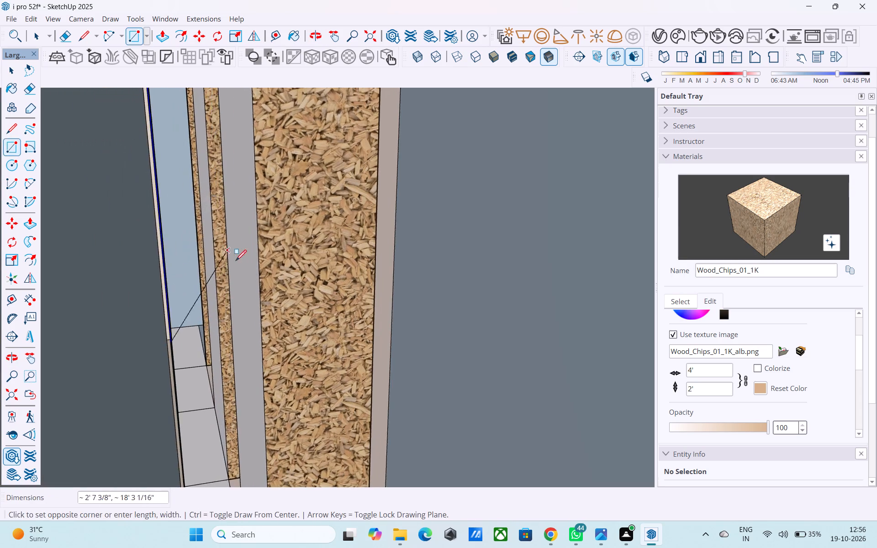
middle_drag(235, 261, 195, 163)
shift+middle_drag(200, 255, 172, 142)
middle_drag(174, 224, 176, 169)
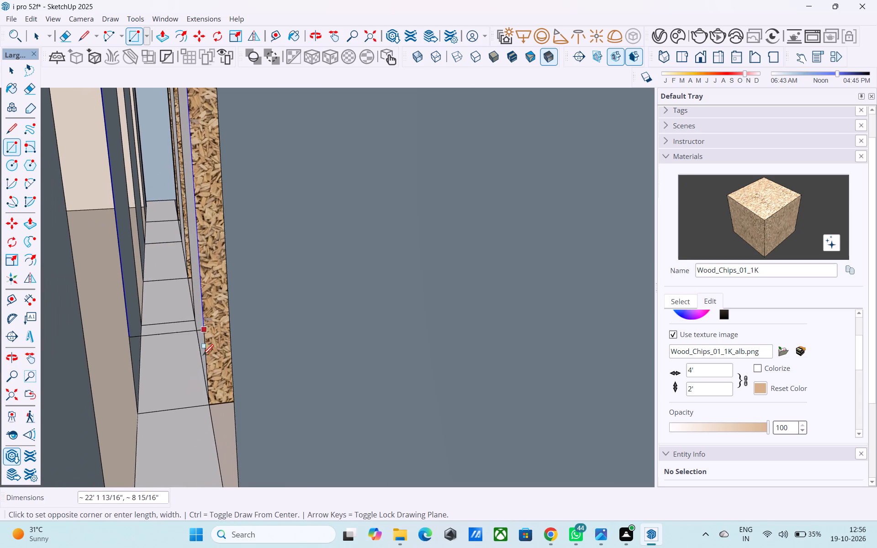
click(211, 402)
Draw a second rectangle above it, filling the gap between the wall corner and the first strip up to the roof level.
middle_drag(227, 322, 0, 329)
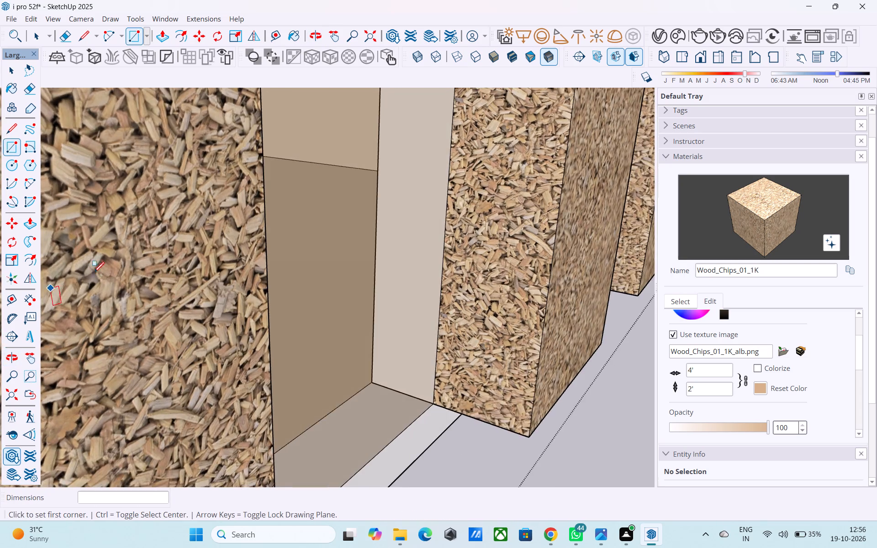
scroll(227, 263, down, 20)
scroll(227, 263, down, 16)
shift+middle_drag(376, 148, 361, 251)
scroll(361, 251, up, 20)
scroll(361, 251, up, 3)
scroll(349, 243, down, 5)
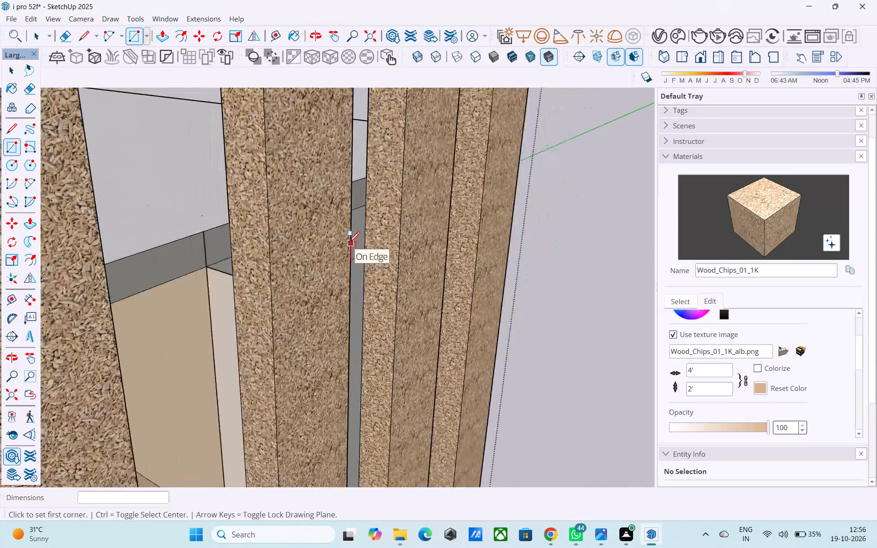
scroll(183, 263, up, 19)
middle_drag(219, 258, 317, 195)
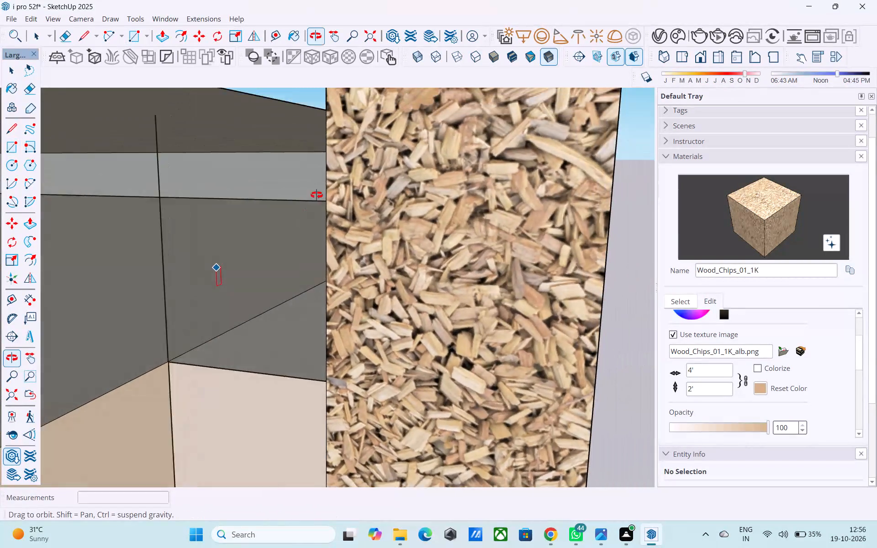
middle_drag(317, 195, 464, 166)
shift+middle_drag(239, 186, 430, 146)
click(286, 130)
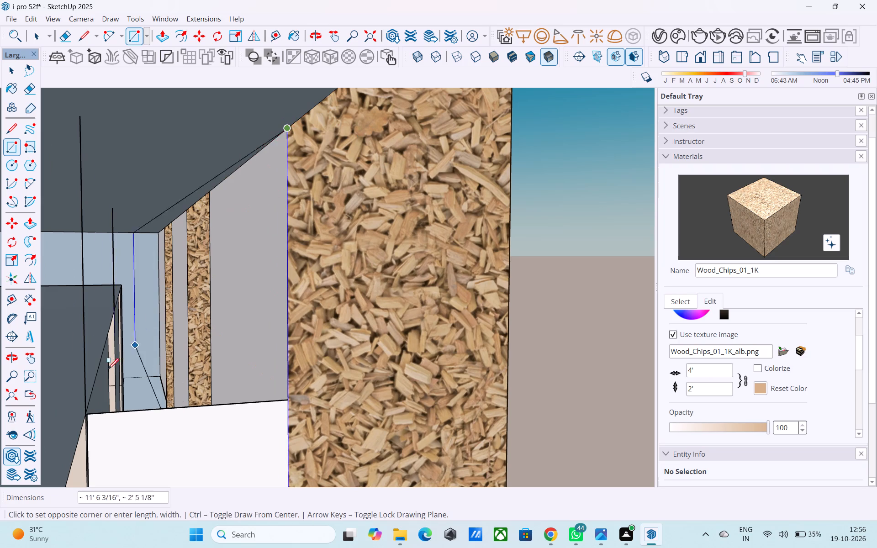
click(85, 410)
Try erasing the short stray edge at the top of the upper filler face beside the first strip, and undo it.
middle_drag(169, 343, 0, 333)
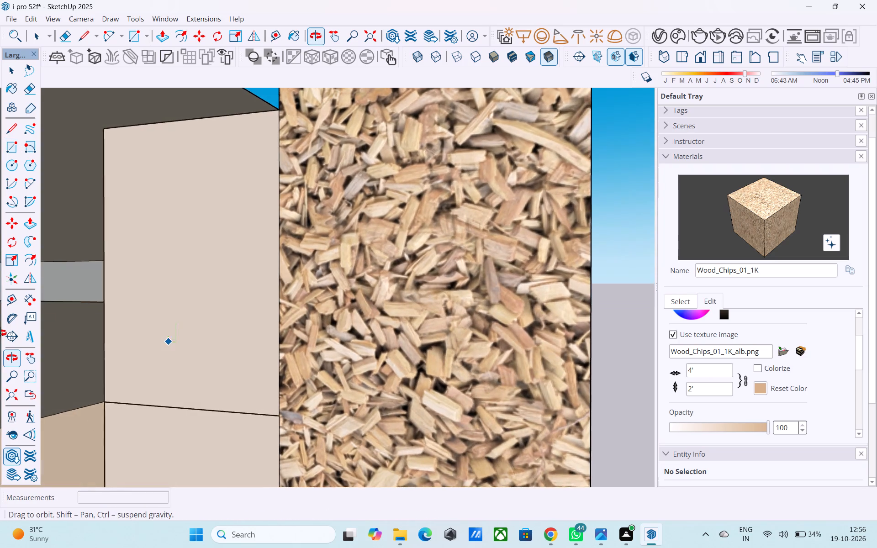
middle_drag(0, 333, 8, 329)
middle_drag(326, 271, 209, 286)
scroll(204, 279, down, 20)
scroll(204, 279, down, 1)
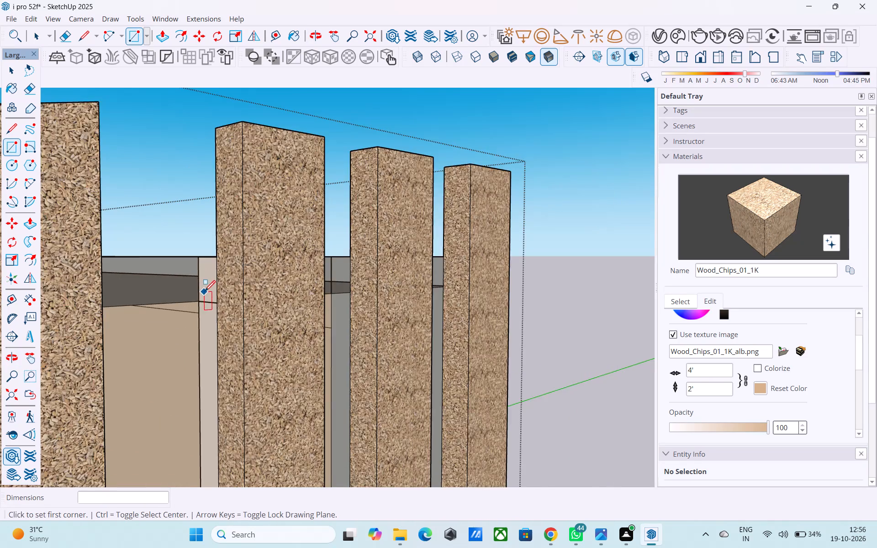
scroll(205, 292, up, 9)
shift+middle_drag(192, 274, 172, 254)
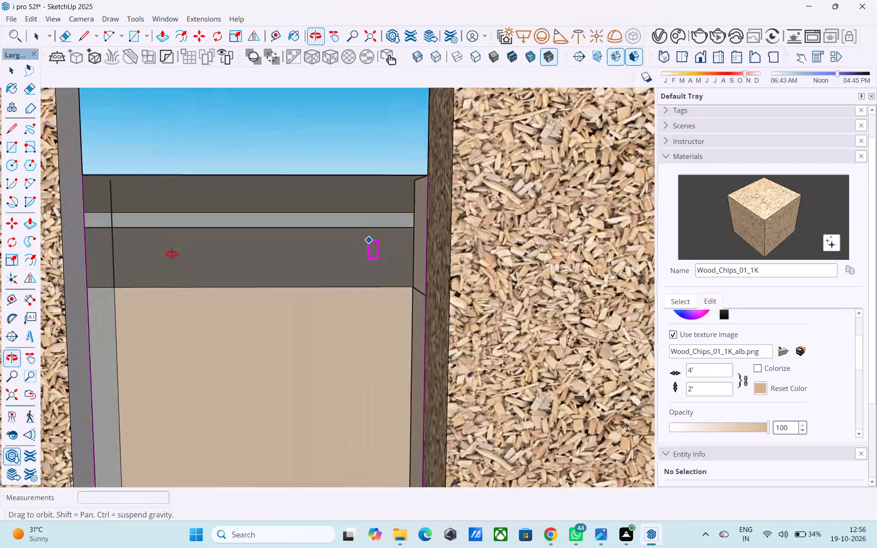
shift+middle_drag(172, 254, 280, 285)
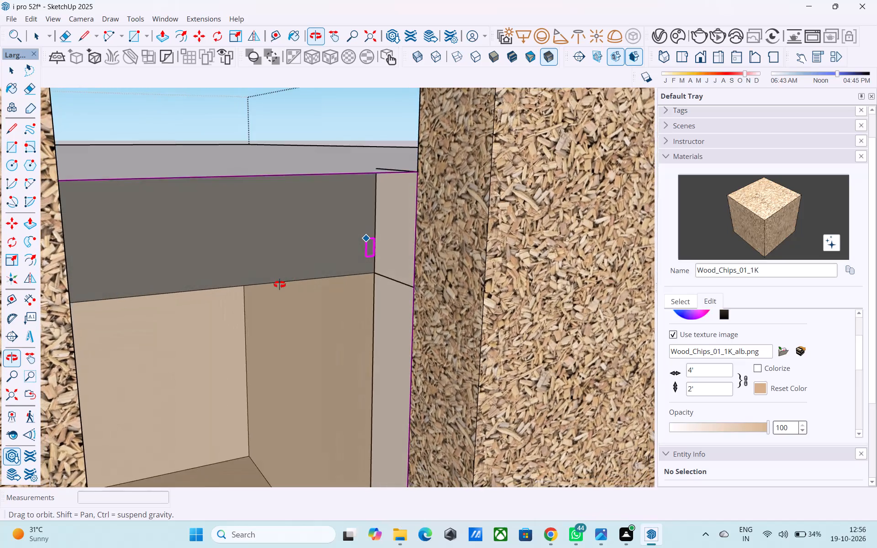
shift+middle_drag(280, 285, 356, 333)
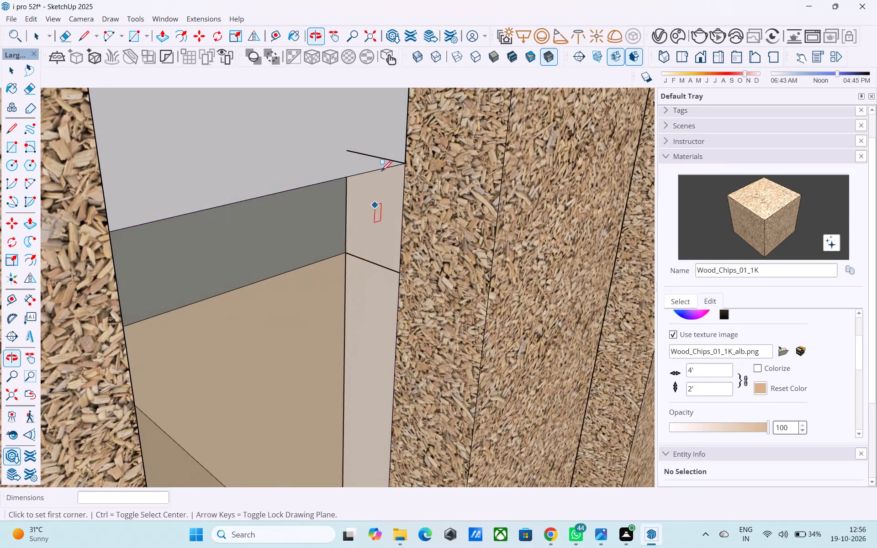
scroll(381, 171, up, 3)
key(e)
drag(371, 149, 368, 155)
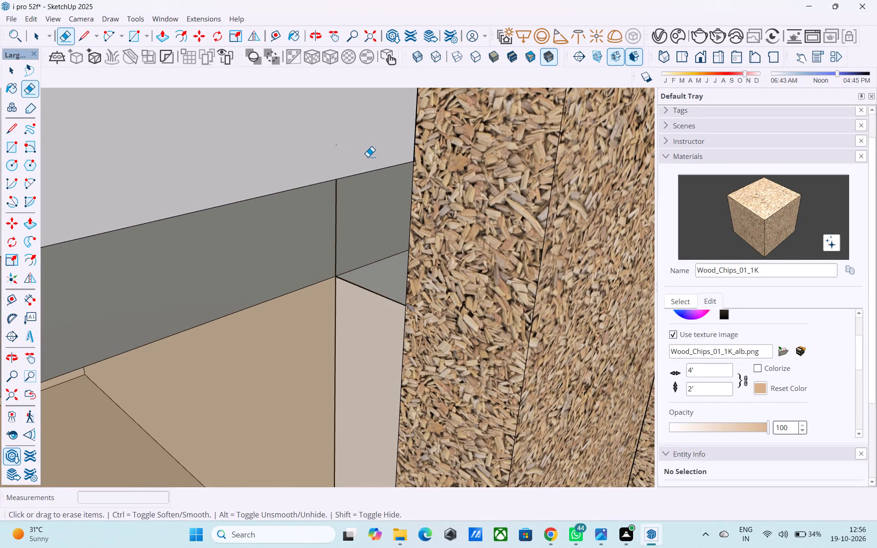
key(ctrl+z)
Draw a line about 10" long from the wall corner below the roof to the diagonal panel's back edge.
scroll(367, 156, down, 20)
scroll(367, 156, down, 3)
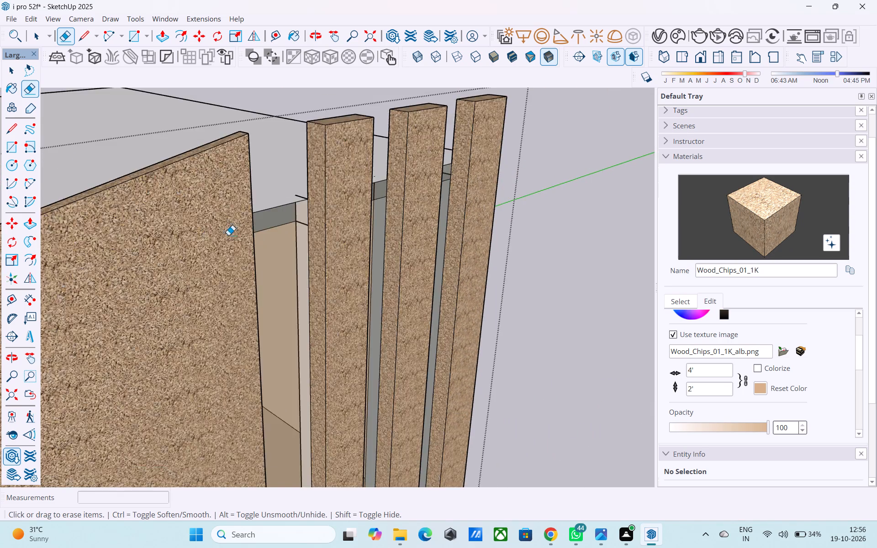
scroll(228, 235, down, 2)
middle_drag(254, 246, 239, 235)
scroll(212, 205, up, 2)
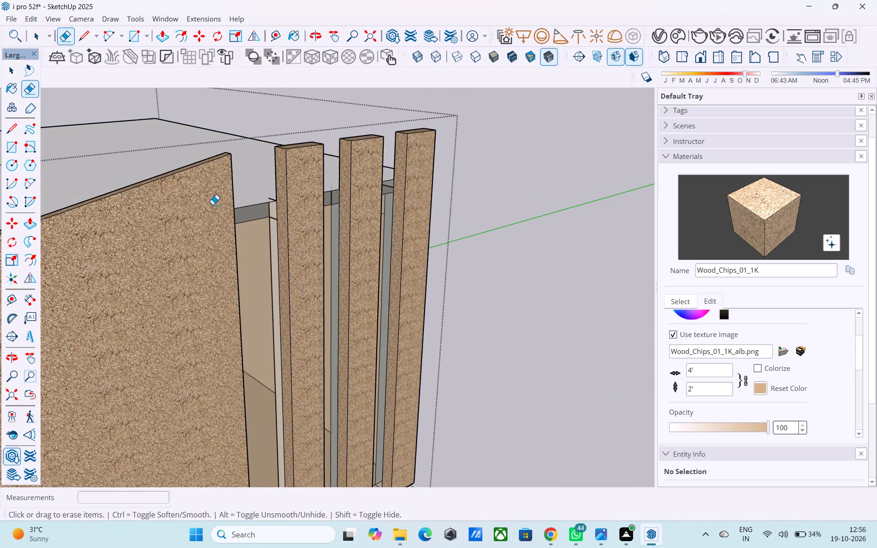
scroll(212, 205, up, 2)
middle_drag(254, 242, 185, 185)
scroll(186, 185, up, 10)
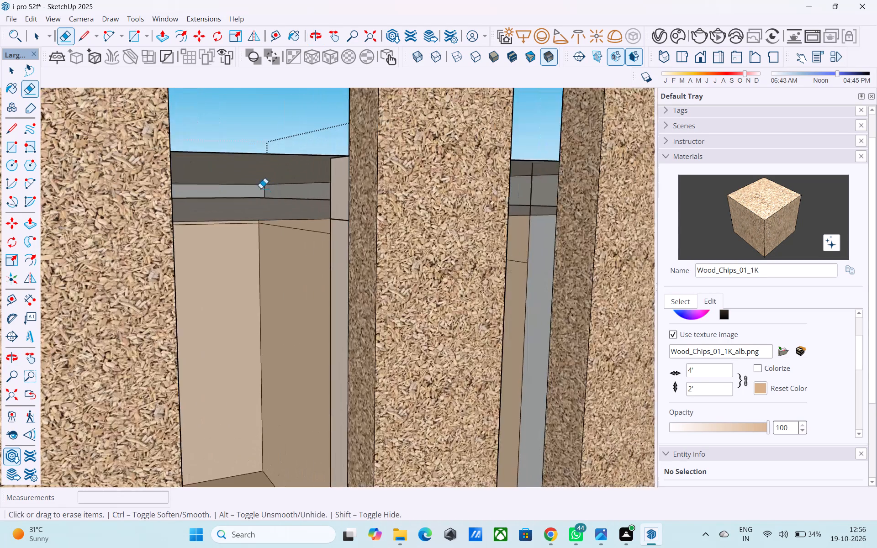
scroll(261, 188, up, 8)
middle_drag(228, 190, 95, 180)
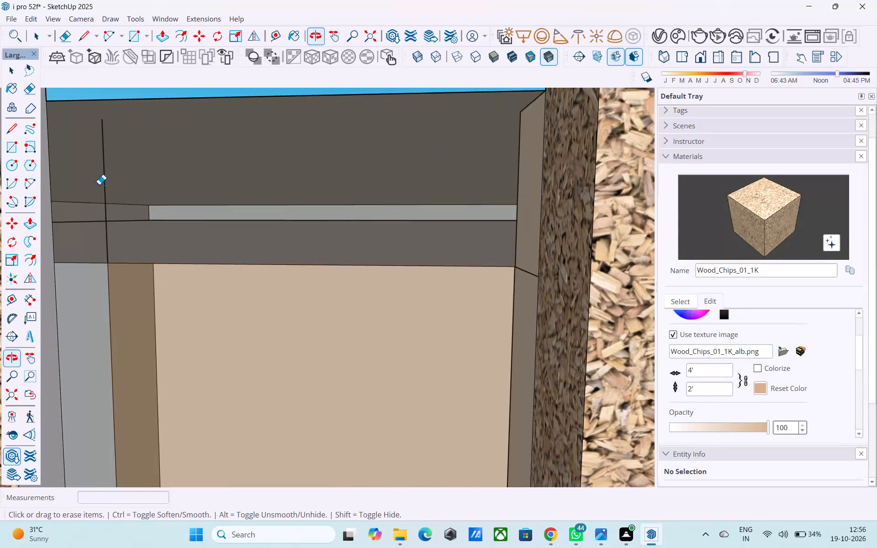
scroll(137, 214, down, 9)
middle_drag(162, 269, 127, 280)
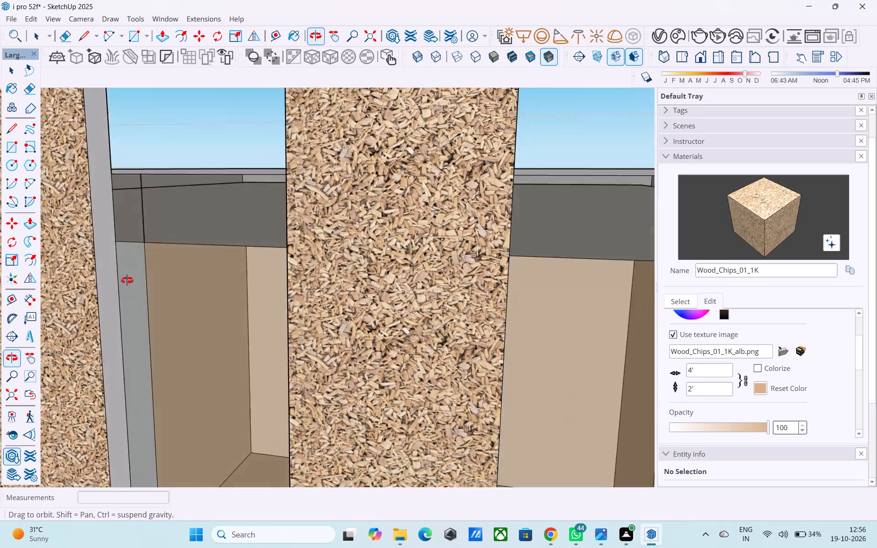
middle_drag(127, 280, 128, 280)
scroll(129, 279, up, 13)
middle_drag(131, 244, 0, 237)
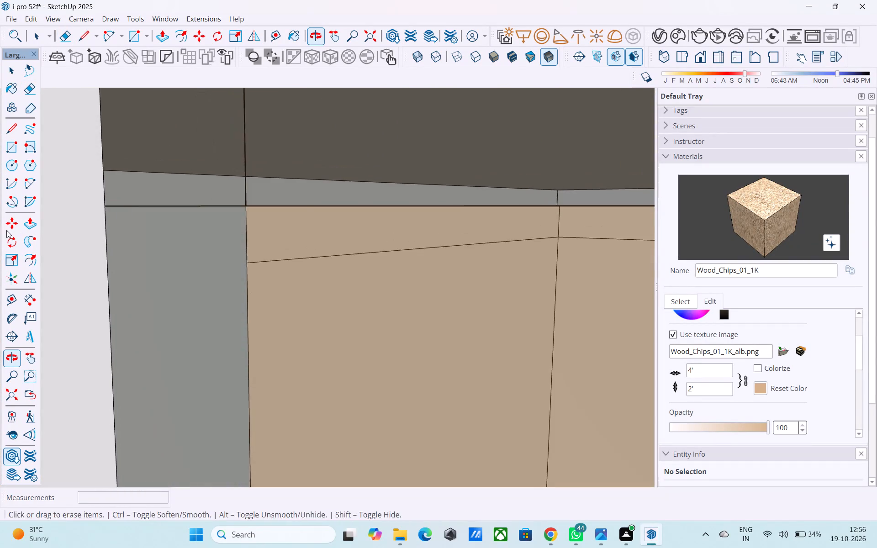
middle_drag(250, 224, 41, 209)
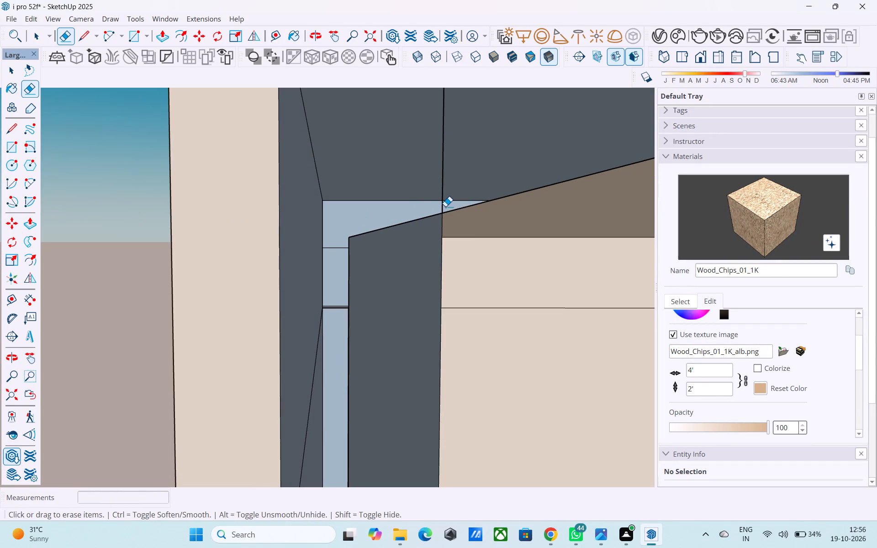
key(l)
click(439, 216)
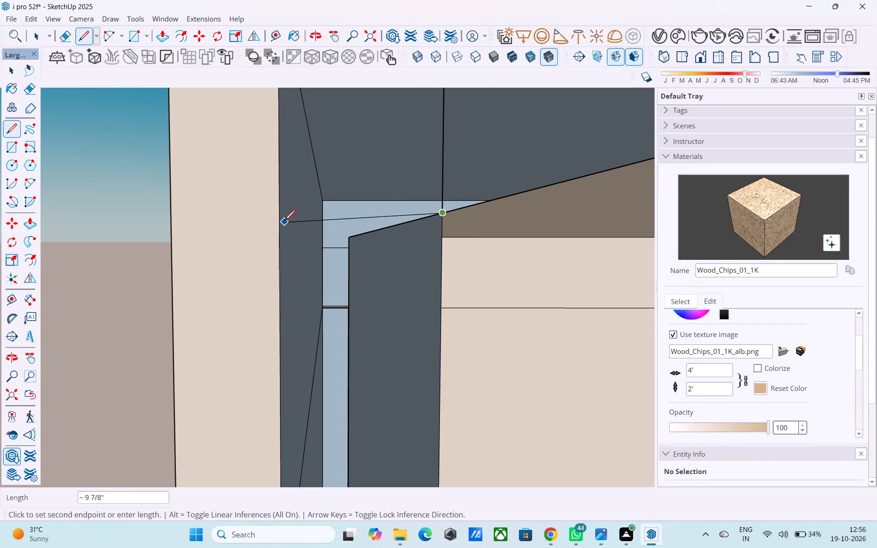
click(279, 214)
key(space)
Examine the opening between the diagonal panel and the first vertical strip, checking the wall corners and filler faces under the roof.
scroll(286, 211, down, 1)
middle_drag(286, 209, 256, 208)
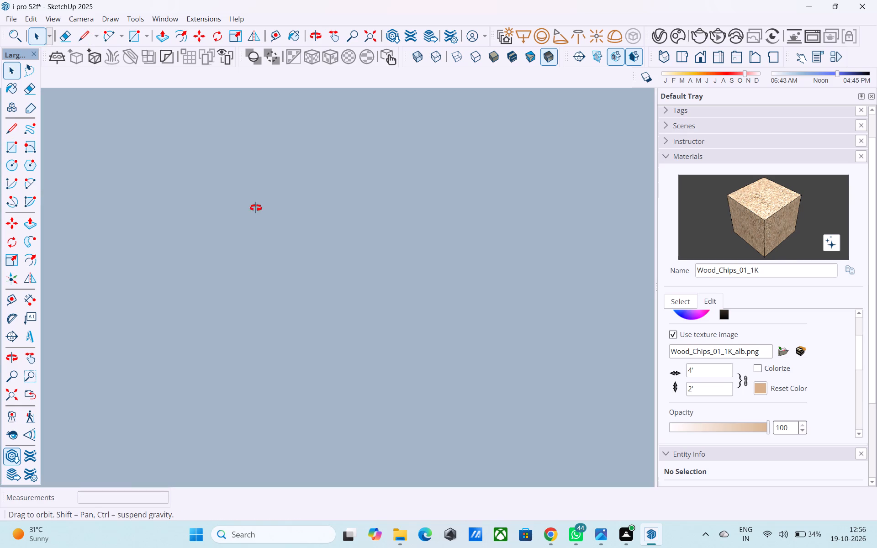
middle_drag(256, 208, 699, 257)
scroll(555, 257, down, 16)
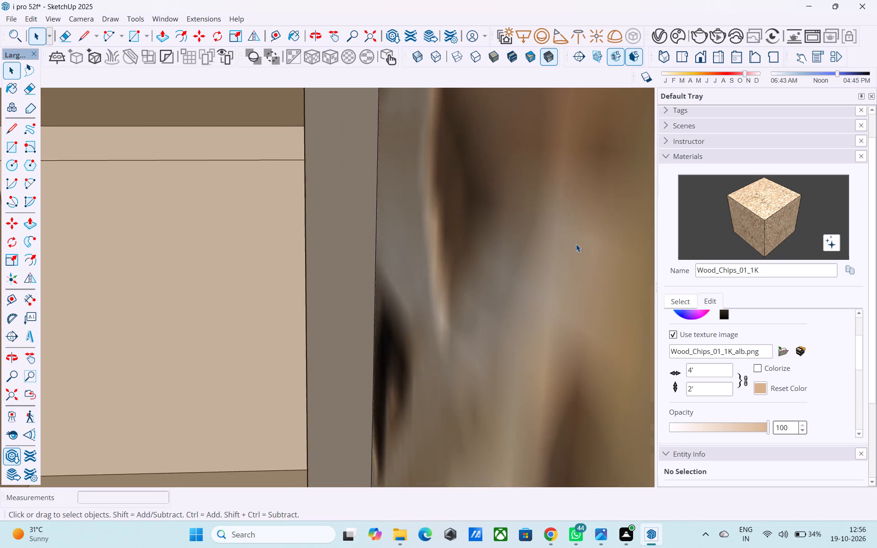
scroll(576, 244, down, 20)
scroll(576, 244, down, 20)
scroll(576, 244, down, 9)
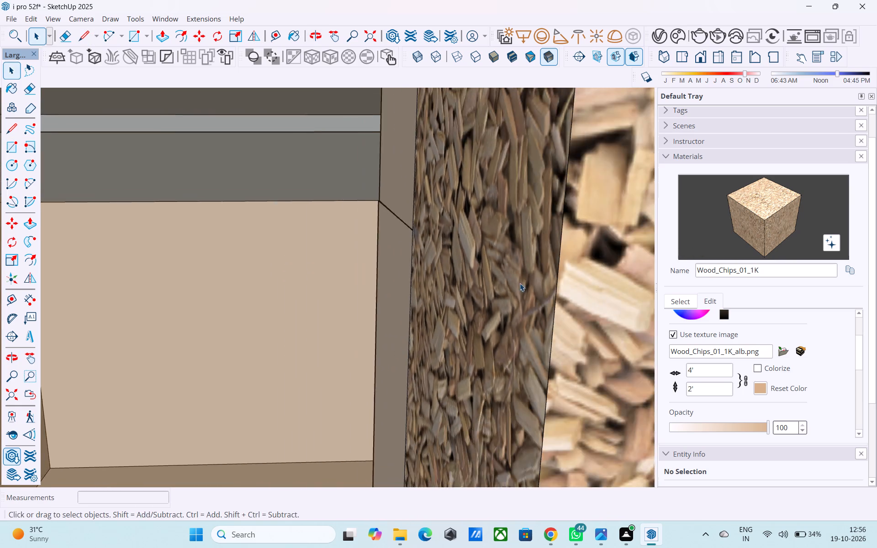
scroll(520, 283, down, 20)
scroll(520, 283, down, 5)
middle_drag(363, 234, 275, 236)
scroll(276, 235, up, 7)
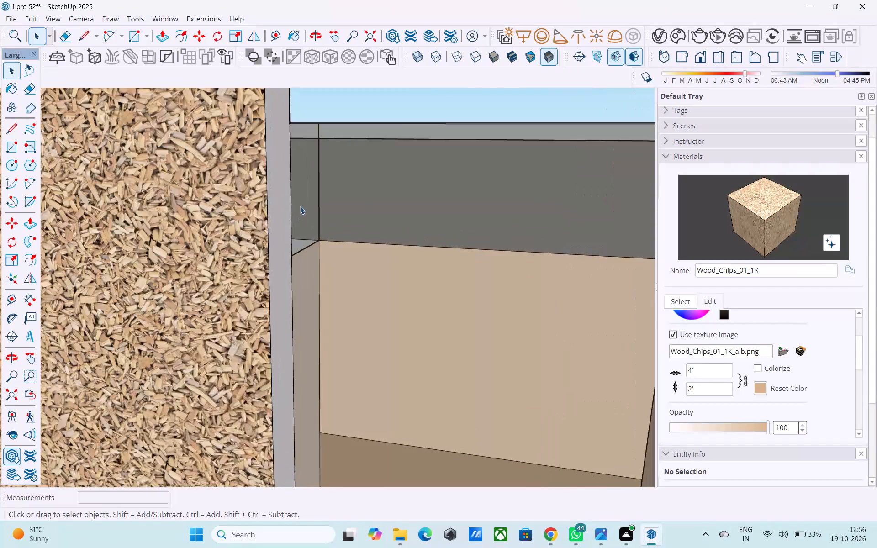
scroll(300, 206, up, 11)
middle_click(315, 198)
scroll(318, 199, down, 12)
scroll(332, 161, up, 2)
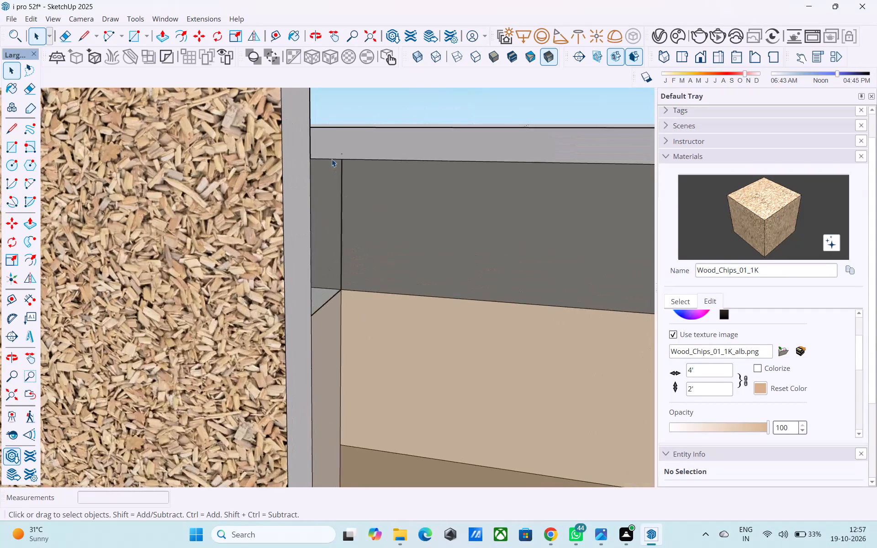
scroll(332, 159, up, 3)
middle_drag(329, 158, 241, 80)
middle_drag(417, 128, 391, 127)
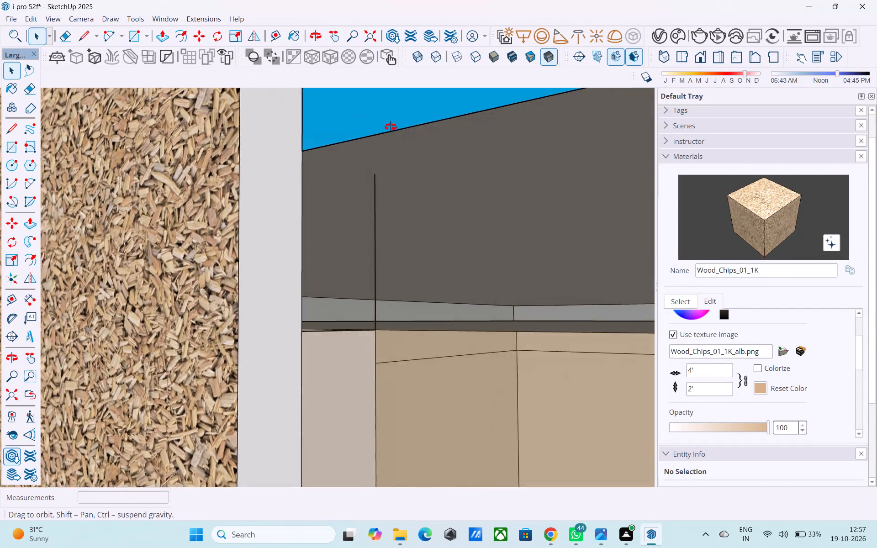
middle_drag(391, 127, 262, 151)
middle_drag(412, 160, 693, 171)
scroll(499, 167, down, 12)
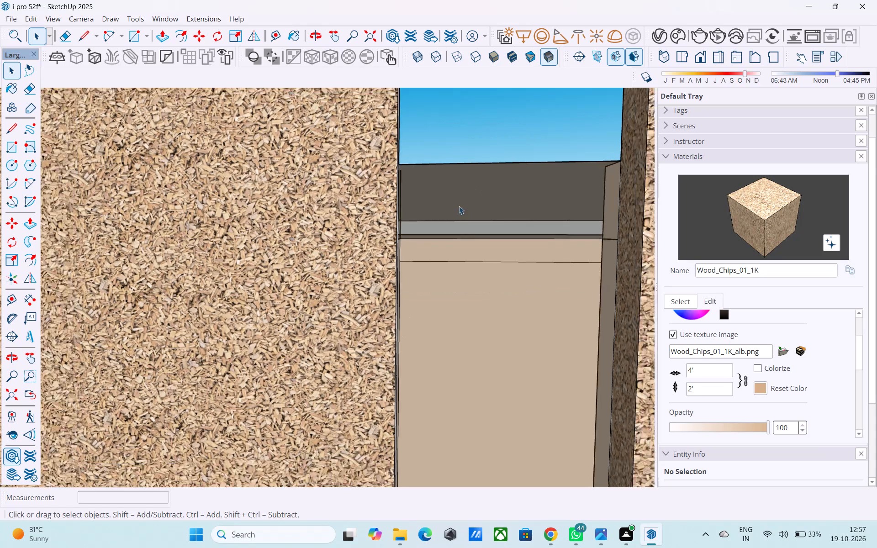
scroll(459, 206, down, 4)
middle_drag(502, 234, 577, 239)
scroll(539, 189, up, 15)
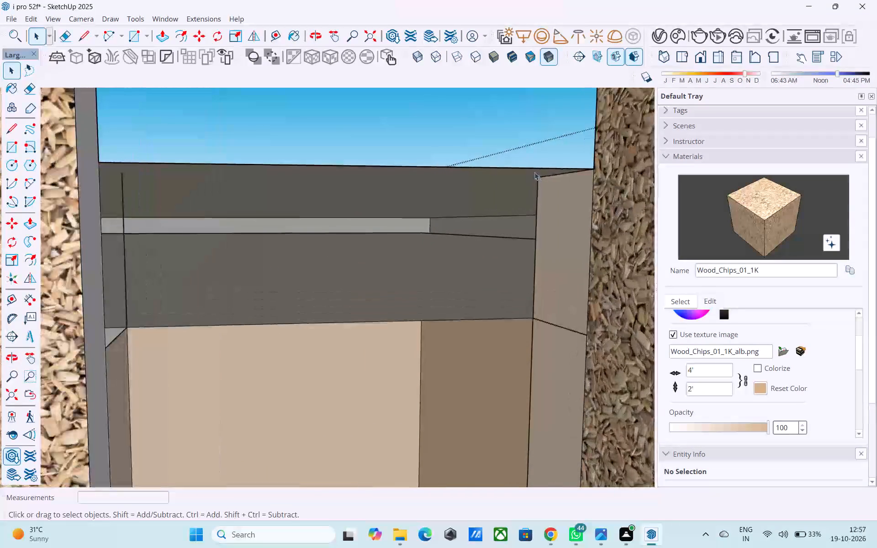
Draw a rectangle under the roof closing the back of the gap between two vertical strips, from the upper filler's corner to the opposite wall corner.
scroll(534, 172, up, 2)
middle_drag(534, 174, 543, 169)
scroll(528, 183, up, 9)
middle_drag(526, 184, 793, 204)
scroll(814, 200, up, 1)
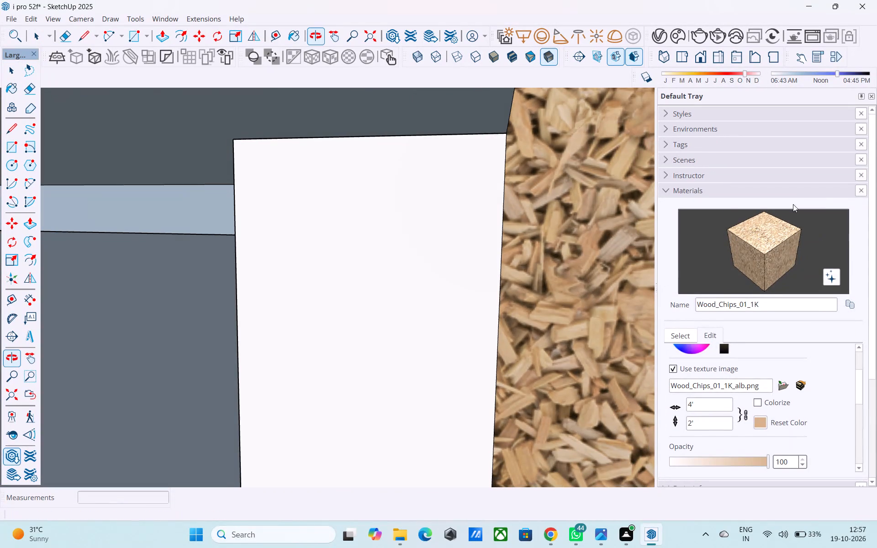
middle_drag(793, 204, 814, 202)
key(l)
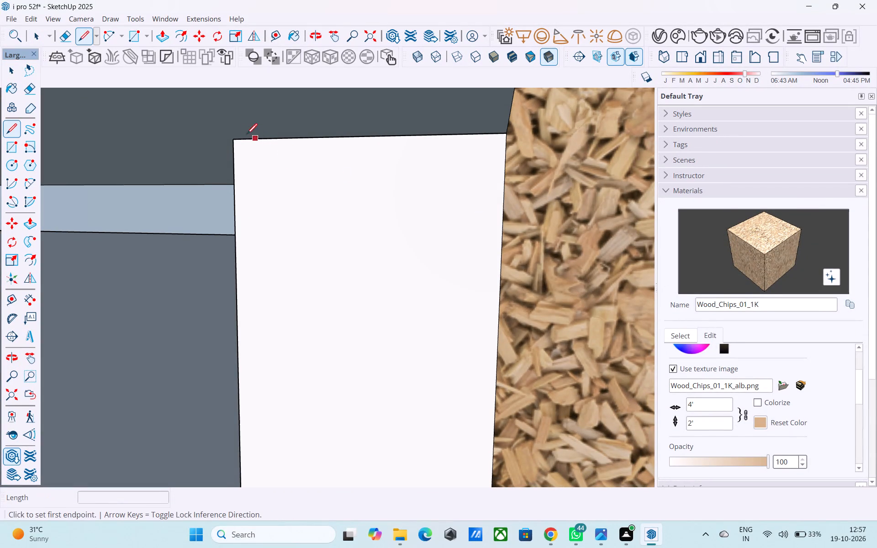
click(234, 138)
key(r)
click(234, 138)
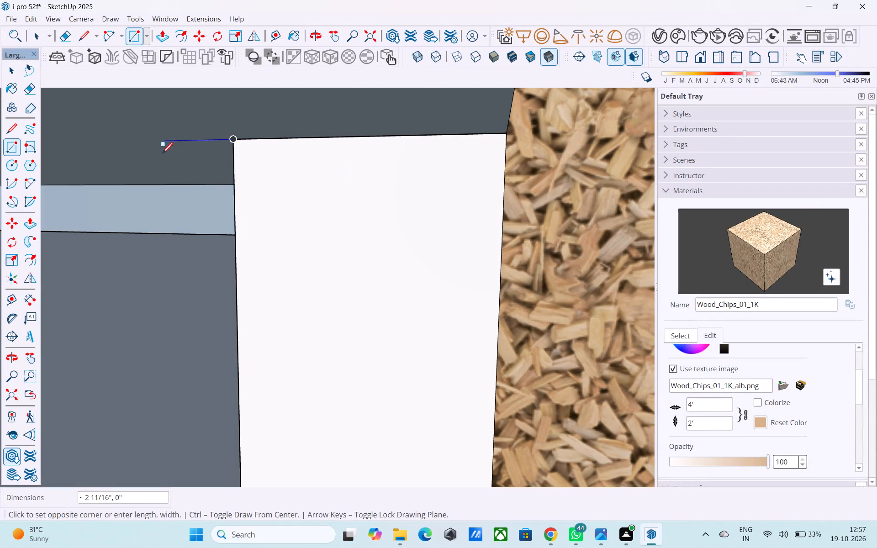
shift+middle_drag(222, 154, 393, 87)
middle_drag(146, 174, 483, 62)
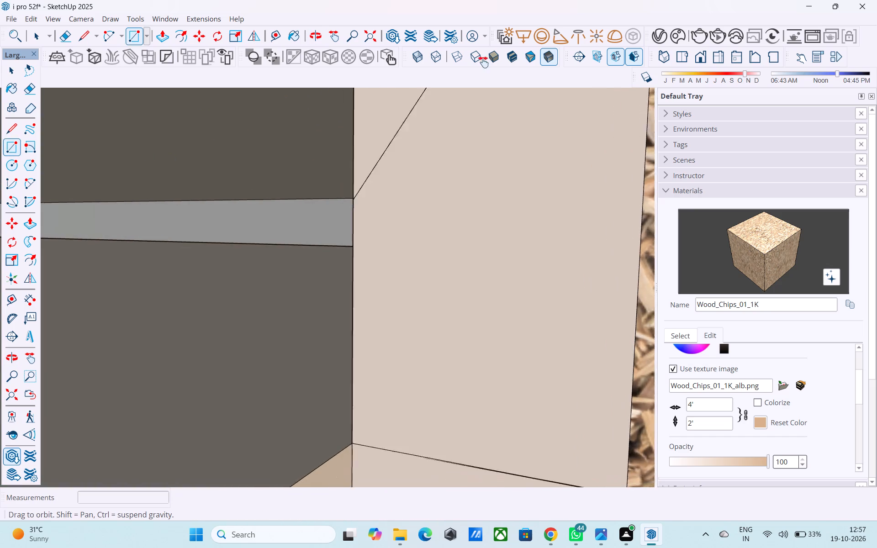
middle_drag(483, 62, 186, 96)
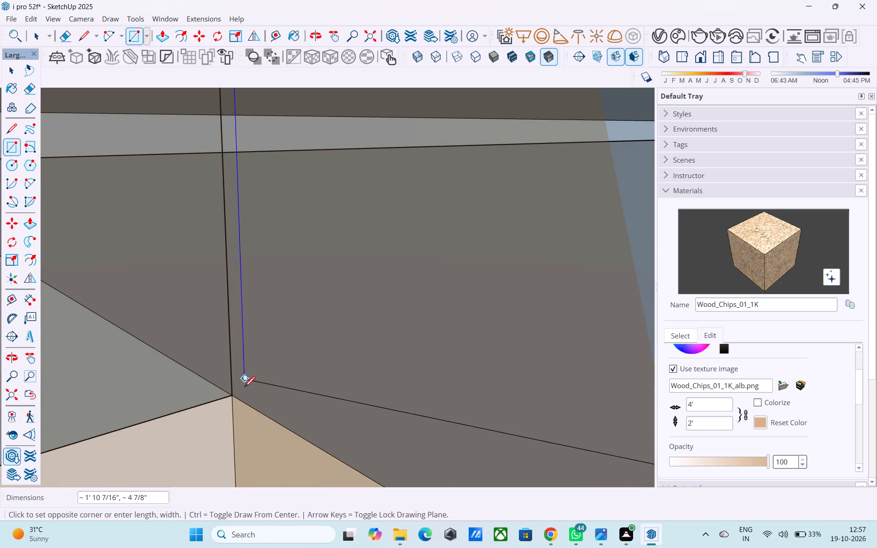
middle_drag(227, 395, 256, 397)
scroll(249, 397, up, 8)
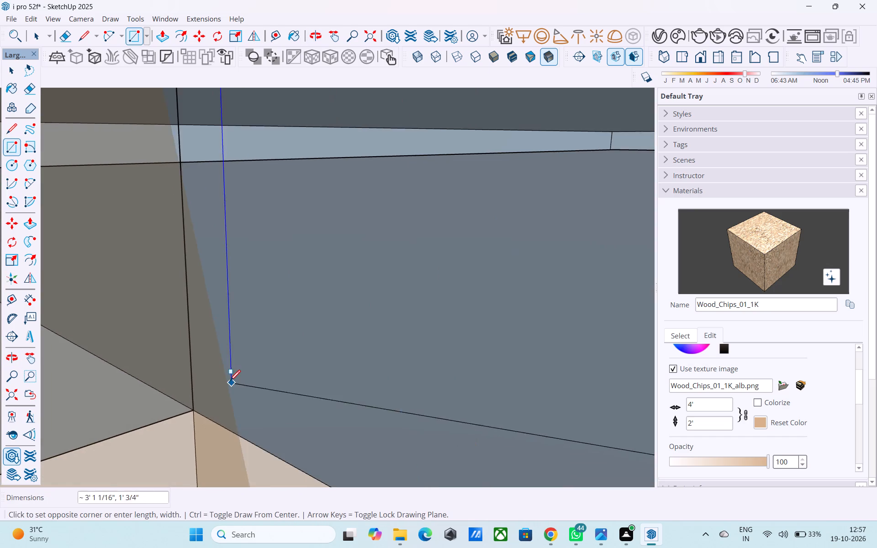
scroll(230, 382, up, 3)
click(179, 423)
Draw a 1' 3/4" by 9" rectangle filling the side opening between that wall corner and the adjacent strip under the roof.
middle_drag(195, 410, 208, 372)
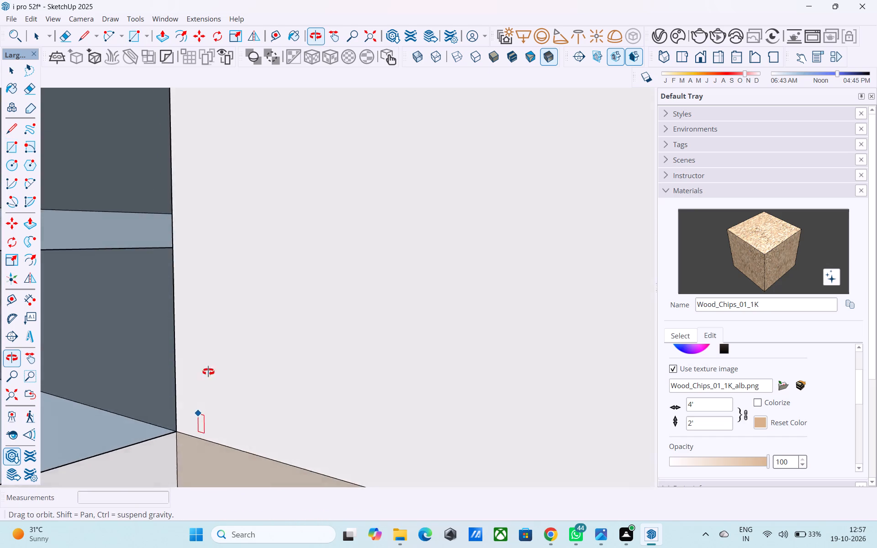
middle_drag(208, 372, 158, 342)
shift+middle_drag(186, 243, 340, 403)
shift+middle_drag(310, 267, 329, 358)
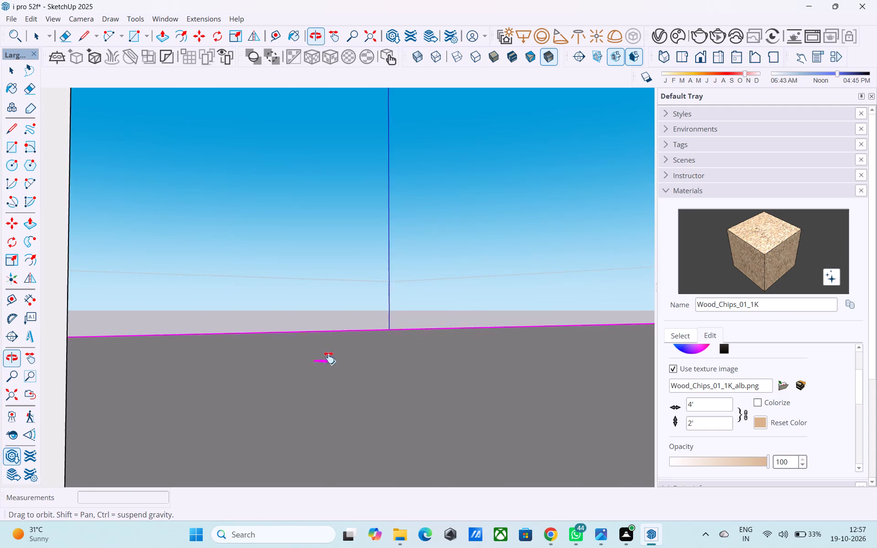
shift+middle_drag(329, 358, 313, 297)
click(359, 212)
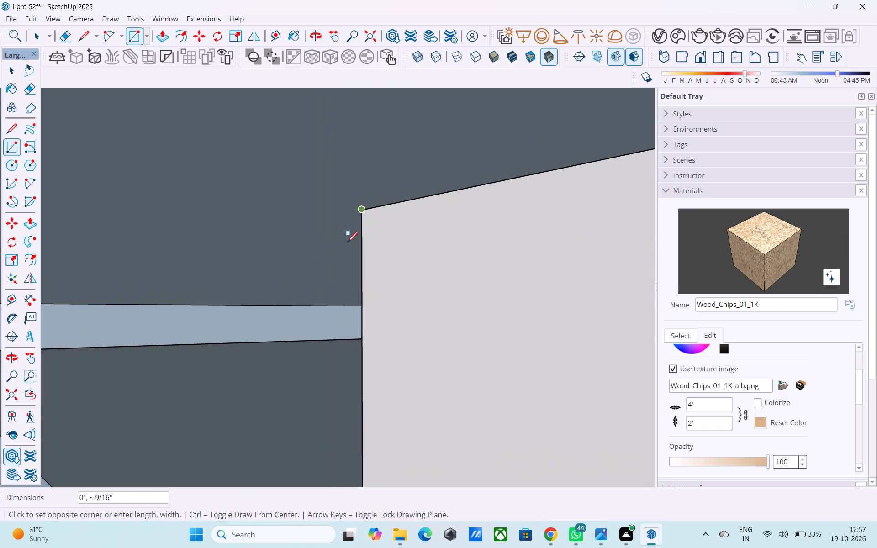
middle_drag(338, 247, 255, 220)
shift+scroll(255, 220, up, 1)
scroll(231, 228, down, 4)
shift+middle_drag(210, 270, 259, 212)
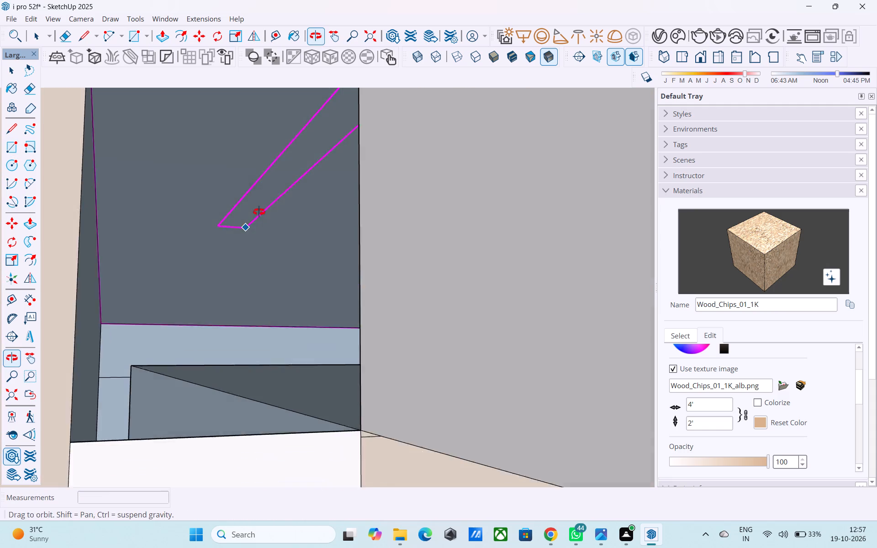
shift+middle_drag(259, 212, 259, 213)
click(85, 431)
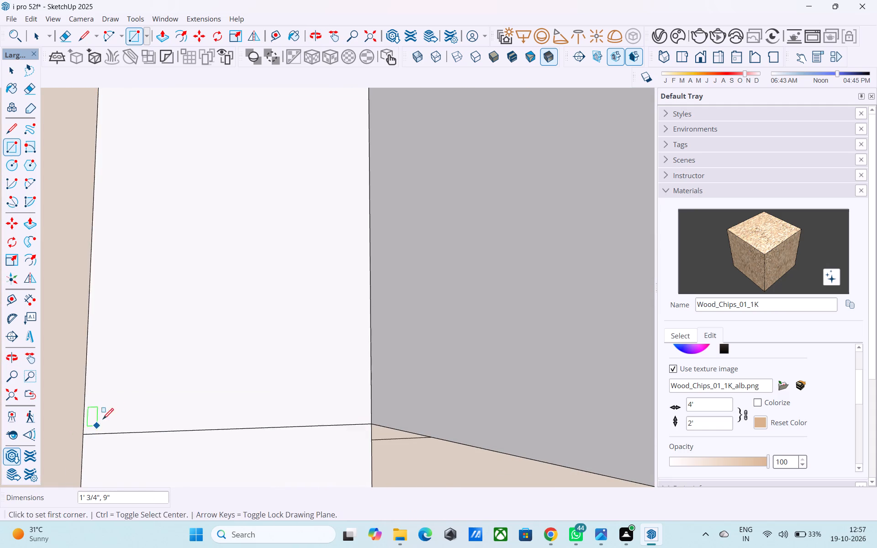
Draw a matching 1' 3/4" by 9" filler rectangle in the neighbouring gap, from the wall corner up to the strip's edge under the roof.
middle_drag(159, 387, 470, 361)
scroll(450, 347, down, 16)
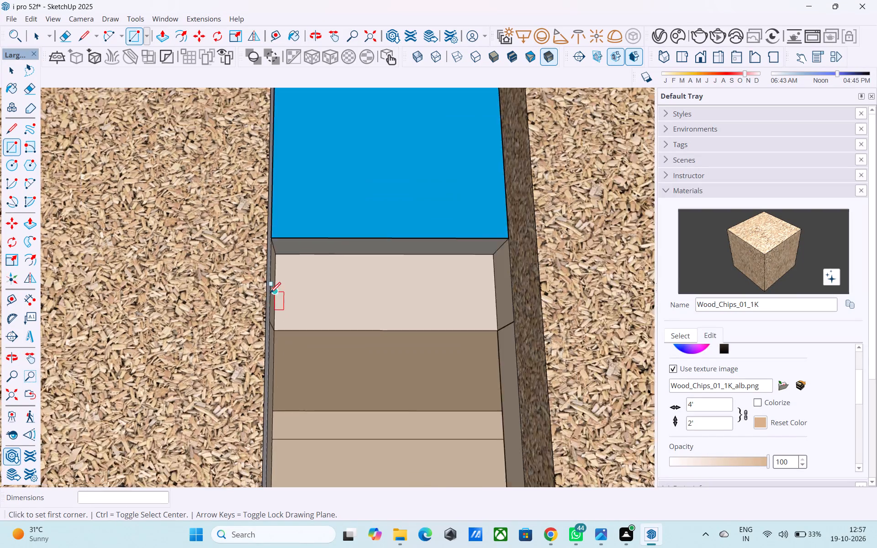
scroll(270, 294, down, 10)
shift+middle_drag(395, 296, 295, 398)
scroll(391, 324, up, 3)
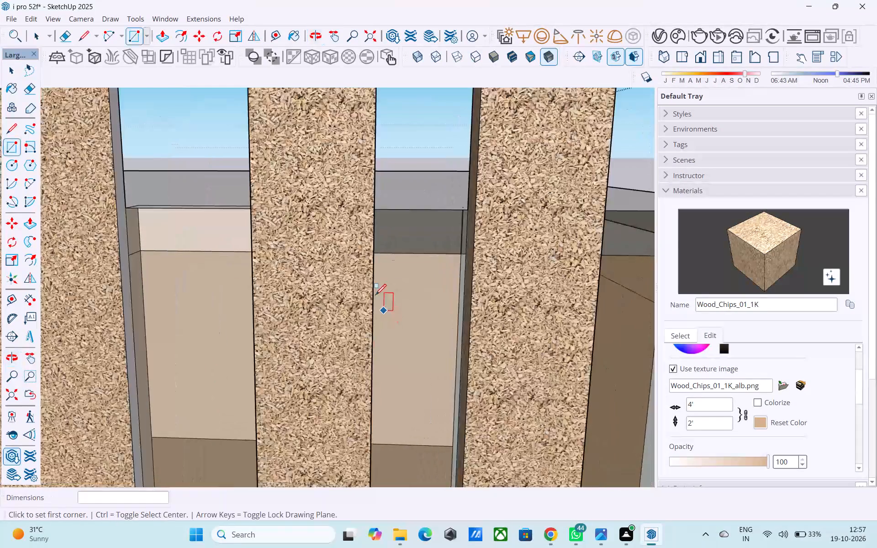
scroll(375, 296, up, 6)
shift+middle_drag(413, 234, 388, 293)
scroll(468, 361, up, 7)
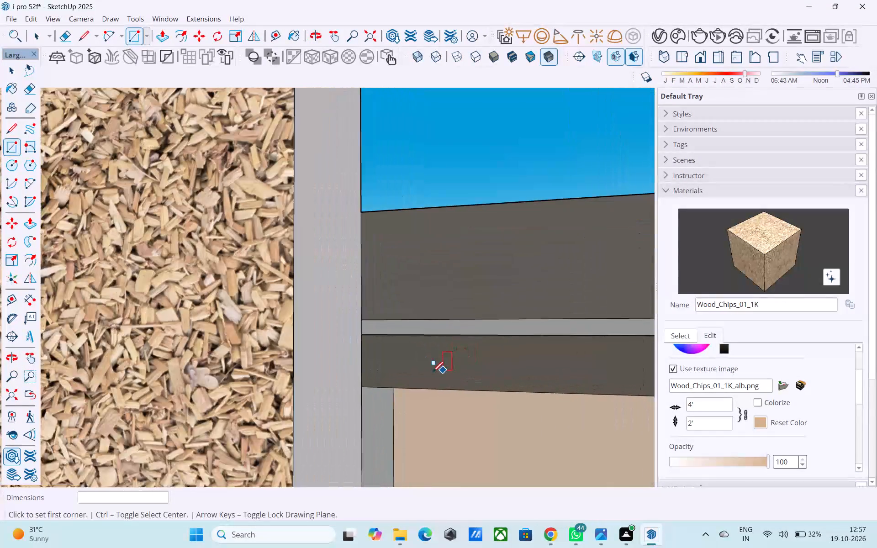
scroll(433, 373, up, 4)
middle_drag(399, 383, 220, 414)
shift+middle_drag(361, 374, 370, 360)
scroll(370, 360, up, 8)
middle_drag(436, 310, 221, 300)
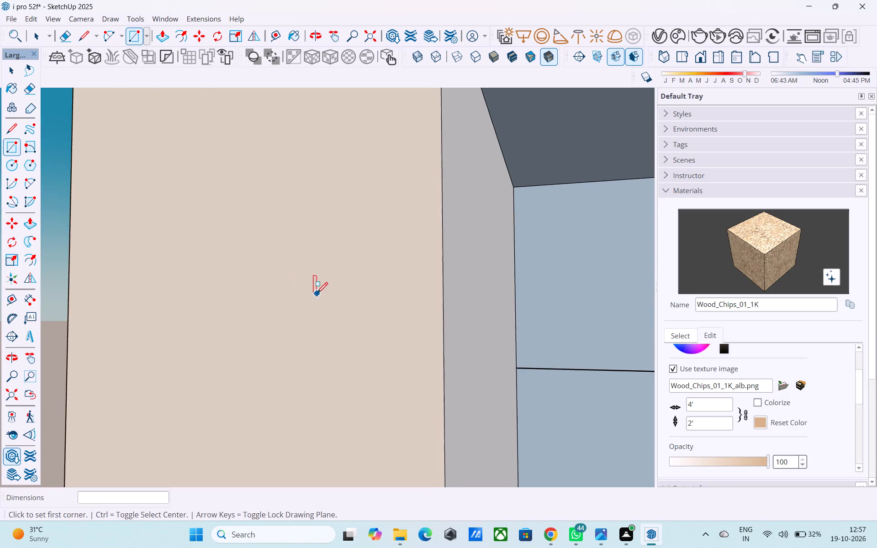
scroll(499, 308, down, 1)
shift+middle_drag(496, 306, 386, 271)
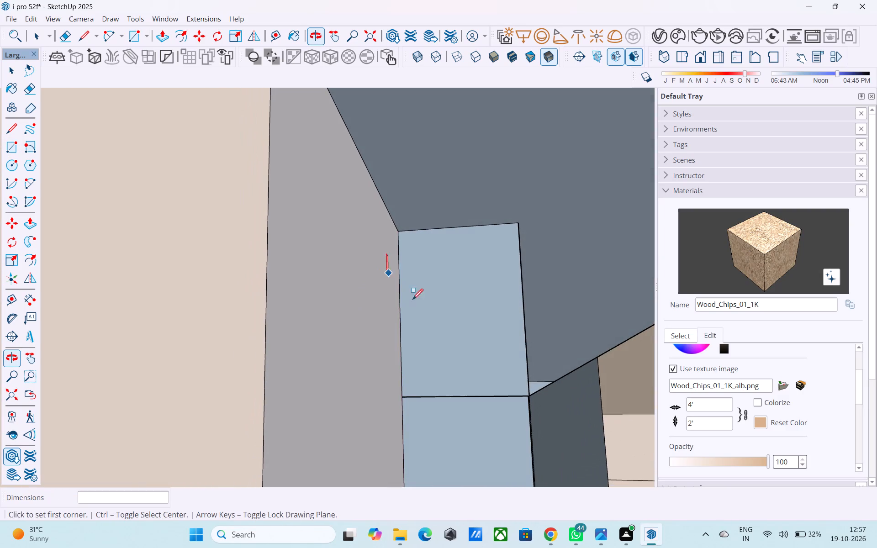
click(594, 357)
shift+middle_drag(349, 199, 355, 320)
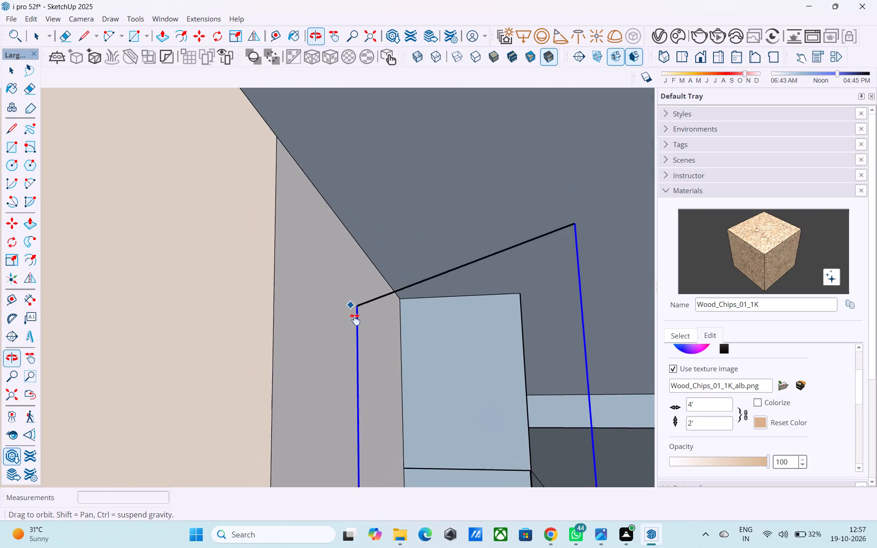
shift+middle_drag(355, 320, 357, 325)
shift+scroll(356, 323, up, 1)
click(268, 135)
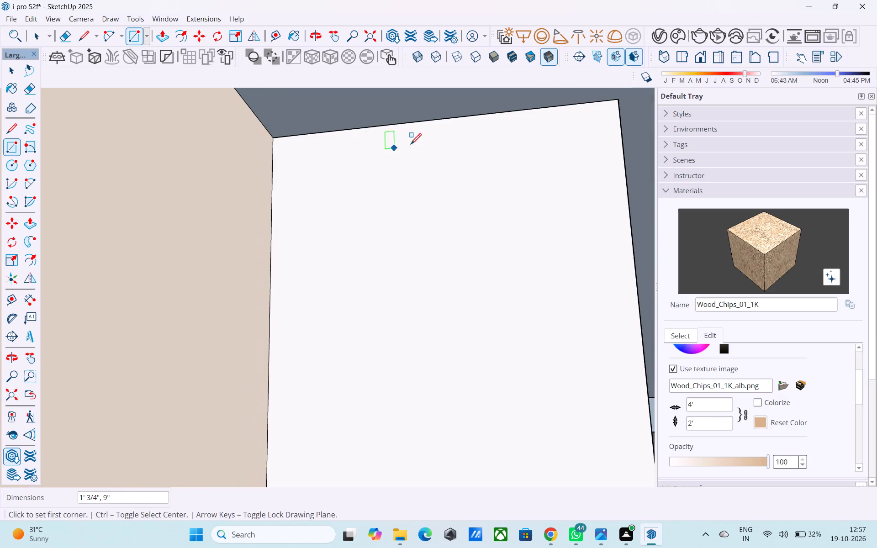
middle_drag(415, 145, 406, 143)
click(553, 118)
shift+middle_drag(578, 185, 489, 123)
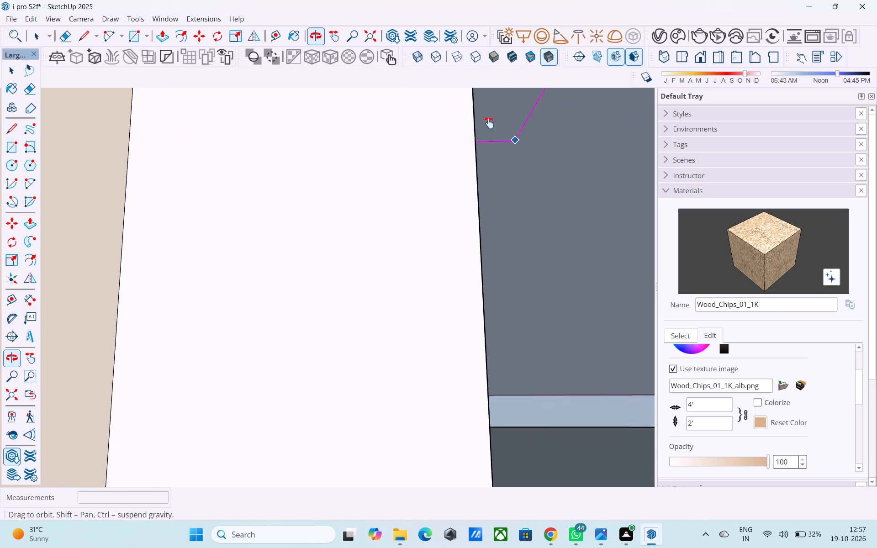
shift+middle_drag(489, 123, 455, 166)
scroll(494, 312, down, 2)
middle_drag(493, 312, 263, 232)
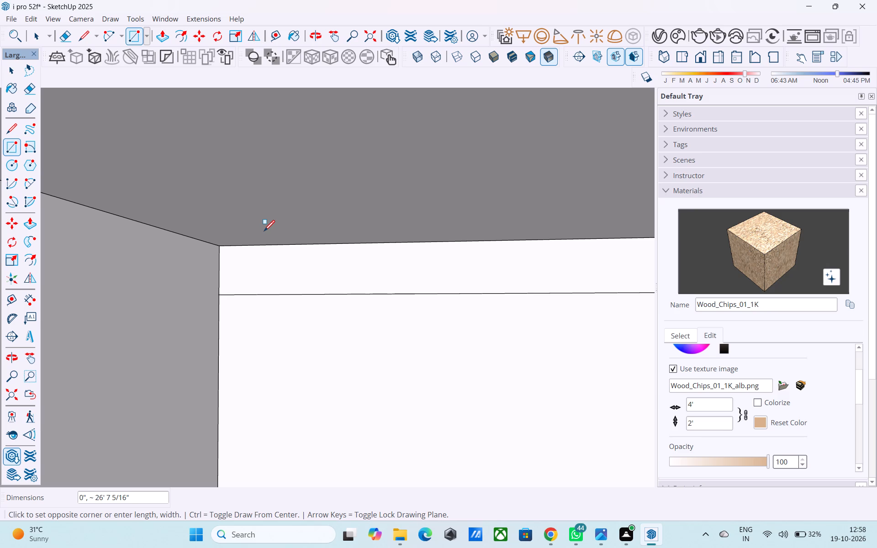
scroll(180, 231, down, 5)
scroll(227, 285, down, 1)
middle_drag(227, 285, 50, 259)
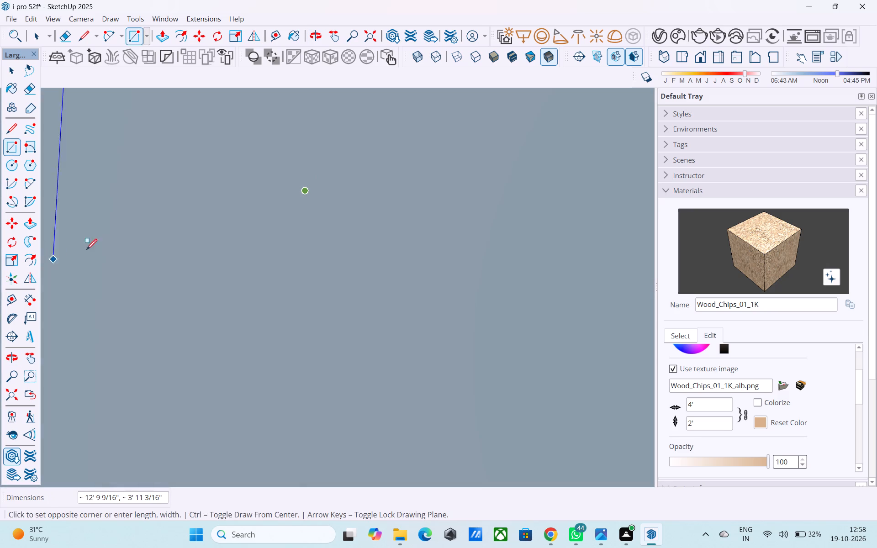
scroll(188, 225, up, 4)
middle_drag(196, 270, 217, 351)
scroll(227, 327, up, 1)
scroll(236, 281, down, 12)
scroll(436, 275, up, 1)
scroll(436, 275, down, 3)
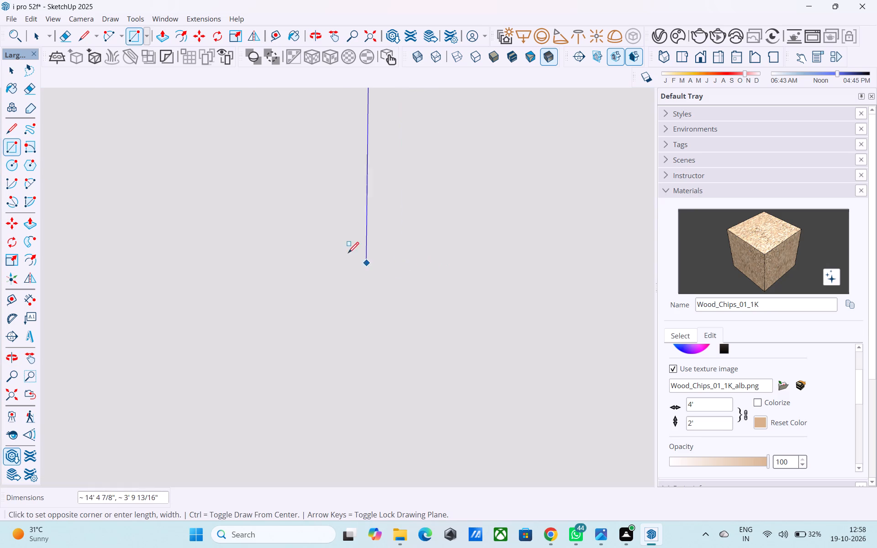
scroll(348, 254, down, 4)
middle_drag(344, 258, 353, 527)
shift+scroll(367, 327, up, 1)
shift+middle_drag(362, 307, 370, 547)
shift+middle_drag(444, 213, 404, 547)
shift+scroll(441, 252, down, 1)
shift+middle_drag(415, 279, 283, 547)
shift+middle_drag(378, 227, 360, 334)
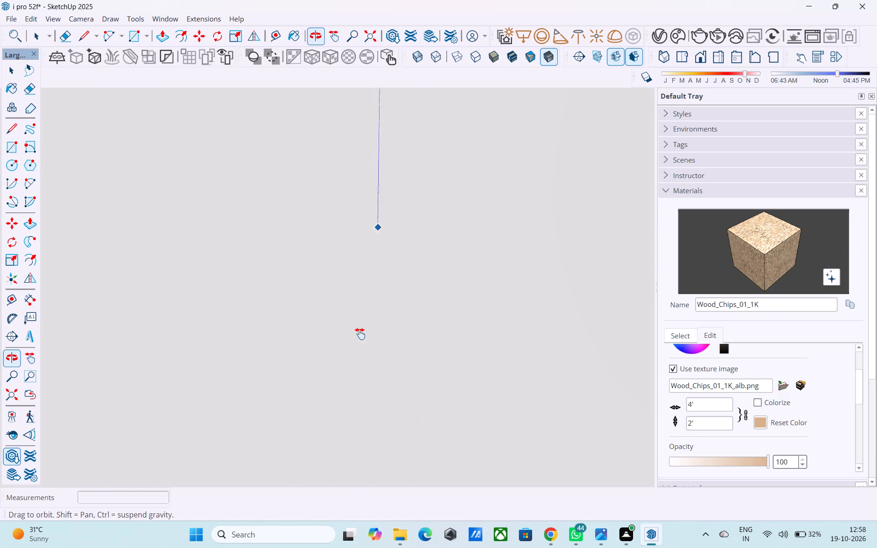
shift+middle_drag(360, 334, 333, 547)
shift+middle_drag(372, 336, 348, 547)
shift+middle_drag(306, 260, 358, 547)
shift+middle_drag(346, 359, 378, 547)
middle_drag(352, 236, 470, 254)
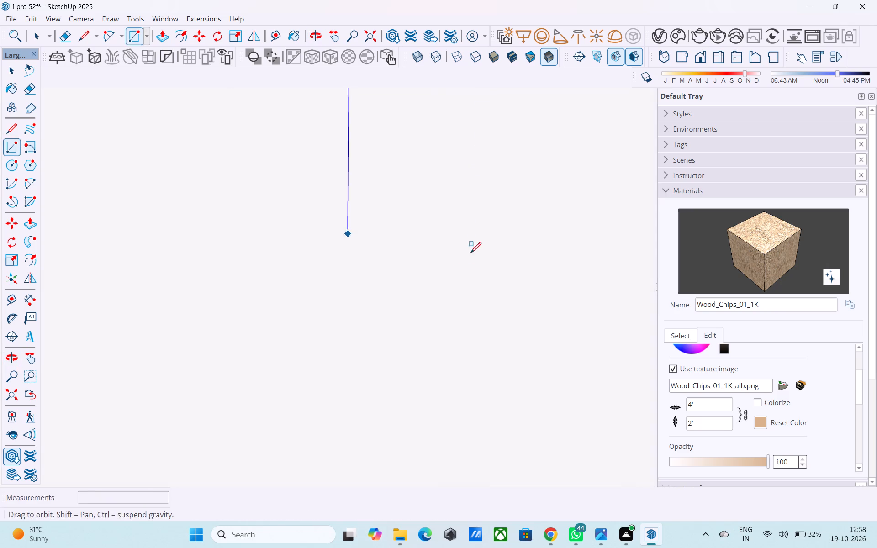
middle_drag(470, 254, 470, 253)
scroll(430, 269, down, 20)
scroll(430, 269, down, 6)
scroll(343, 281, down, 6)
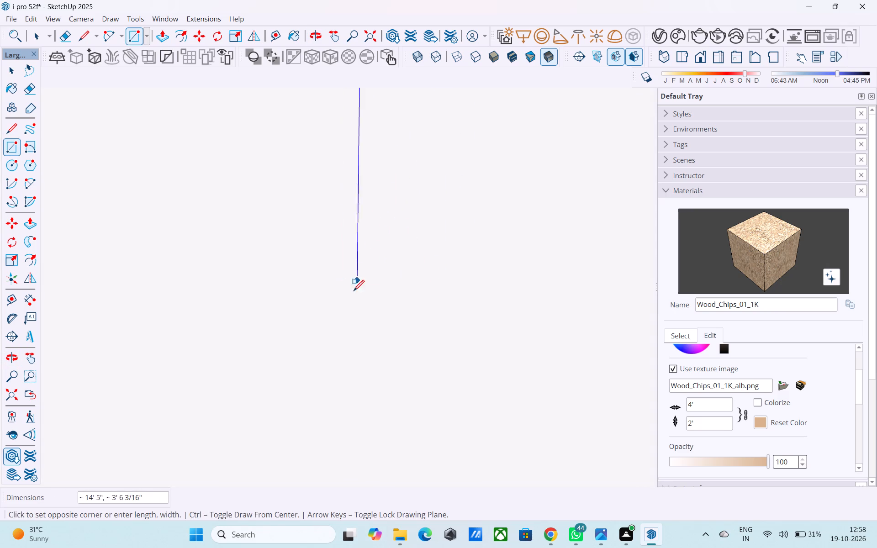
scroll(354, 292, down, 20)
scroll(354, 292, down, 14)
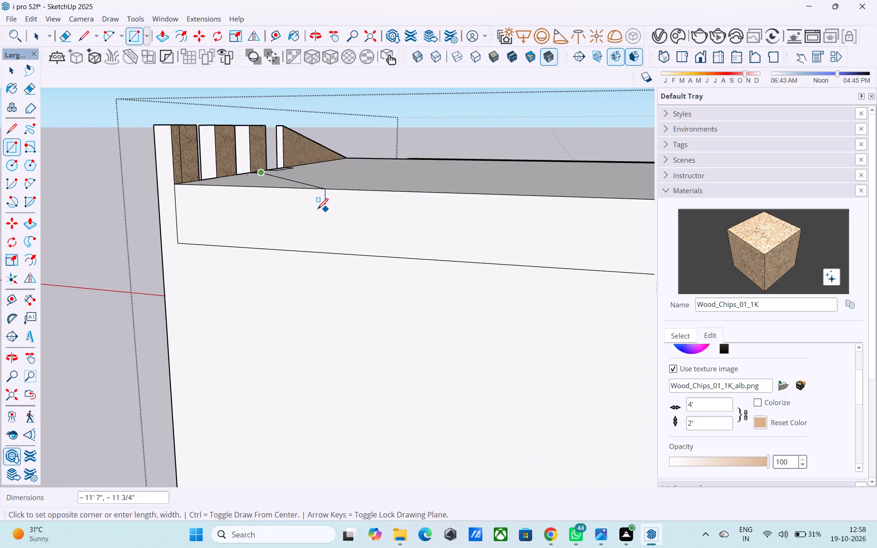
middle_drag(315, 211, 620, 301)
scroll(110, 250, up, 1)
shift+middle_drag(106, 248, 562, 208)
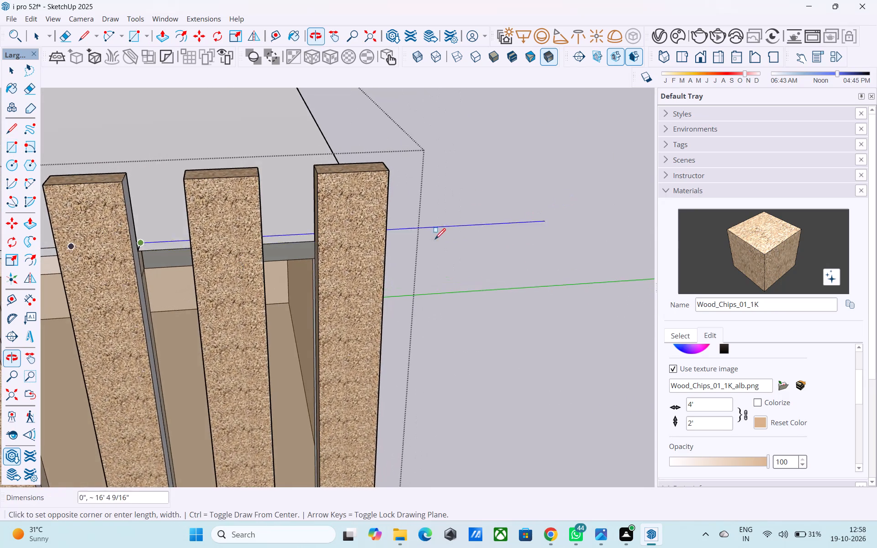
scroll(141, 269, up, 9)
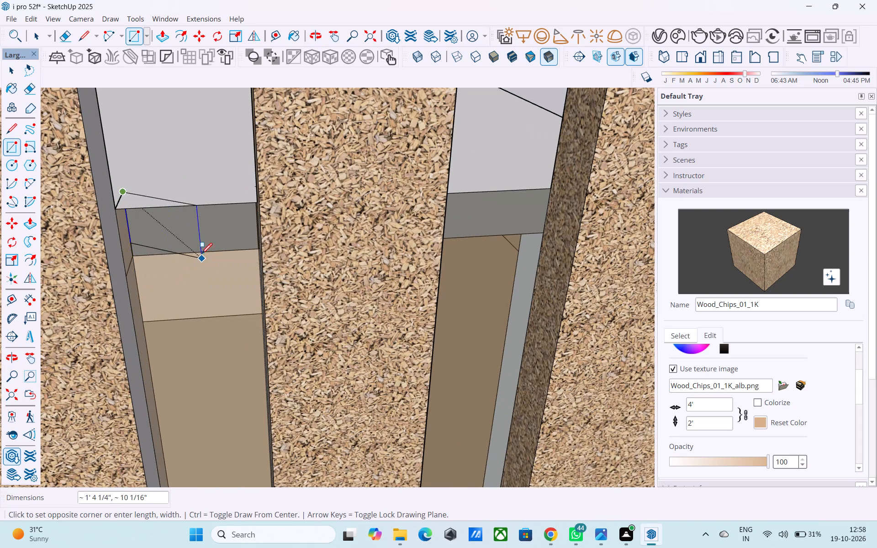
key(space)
Draw a filler rectangle about 1' 1" by 9" under the roof, from the vertical strip's upper outer edge to the wall corner.
middle_drag(147, 213, 92, 238)
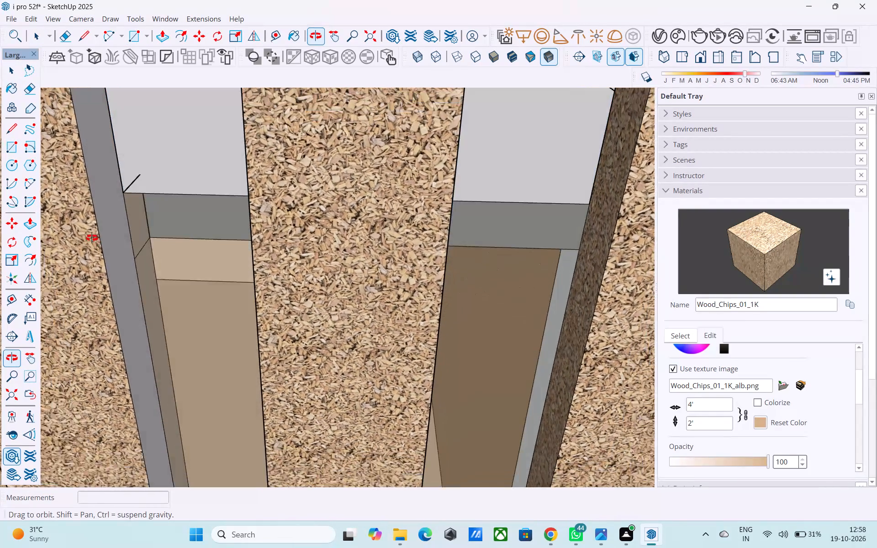
middle_drag(92, 238, 111, 103)
scroll(110, 182, up, 3)
scroll(210, 212, up, 1)
middle_click(221, 201)
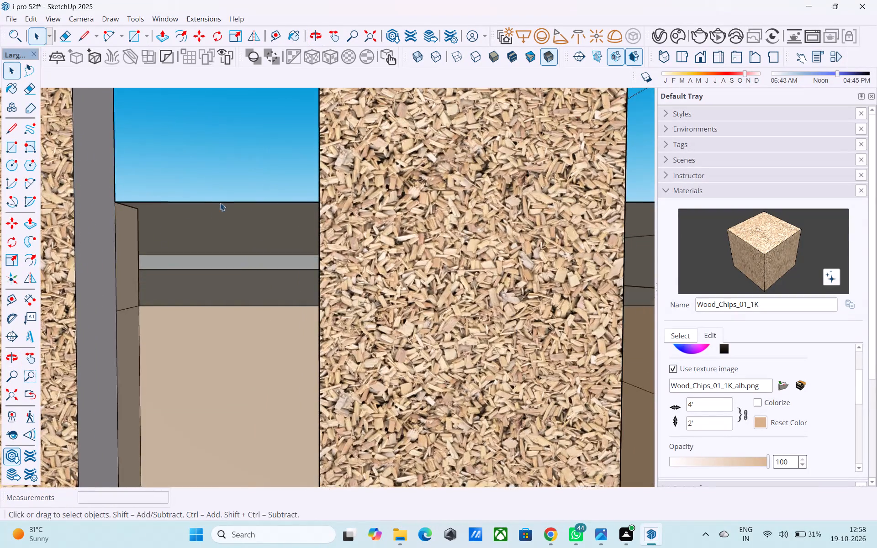
scroll(212, 212, up, 4)
middle_drag(224, 225, 349, 224)
scroll(335, 239, up, 4)
middle_drag(320, 254, 350, 244)
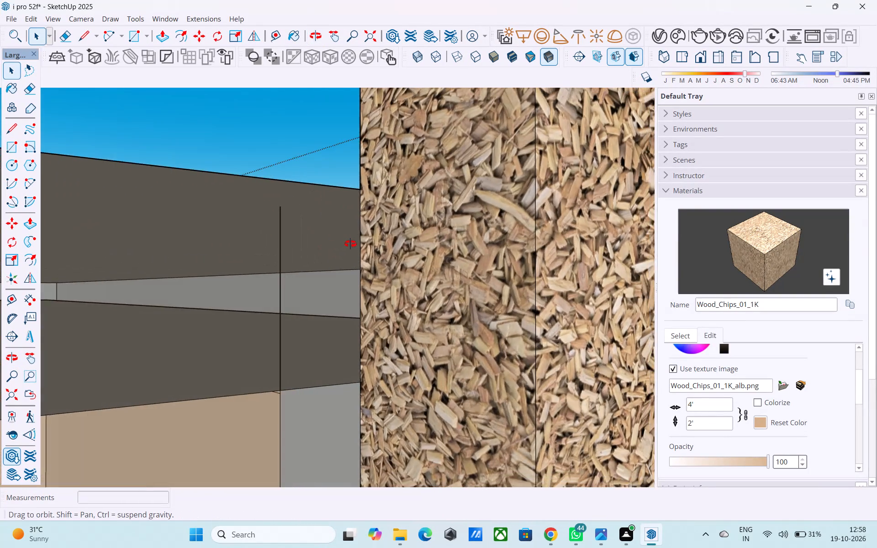
middle_drag(350, 244, 420, 234)
scroll(417, 233, up, 7)
middle_drag(321, 252, 455, 243)
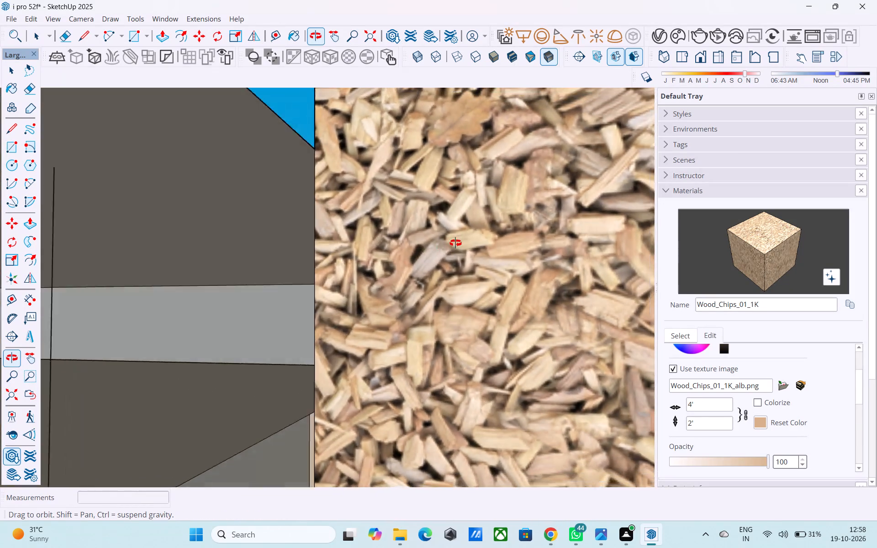
middle_drag(455, 243, 572, 248)
shift+middle_drag(261, 249, 271, 227)
key(r)
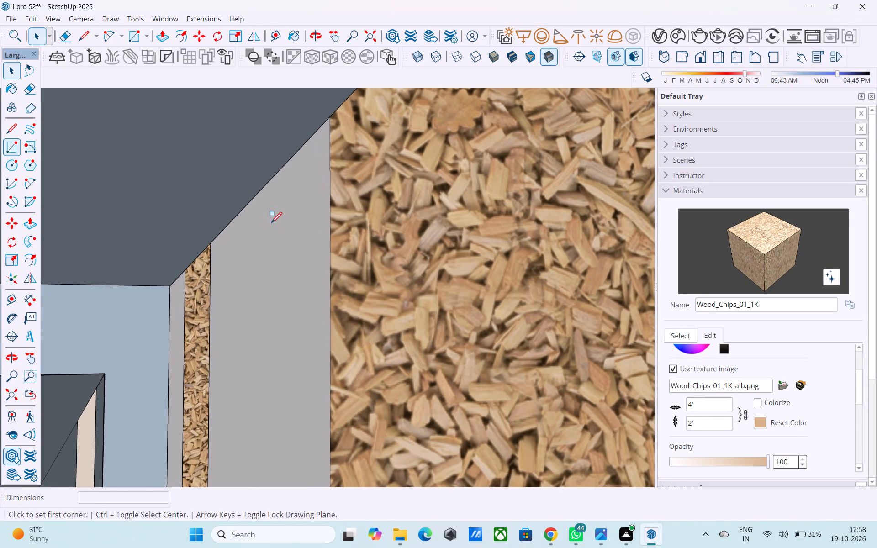
click(327, 122)
shift+middle_drag(196, 292, 243, 209)
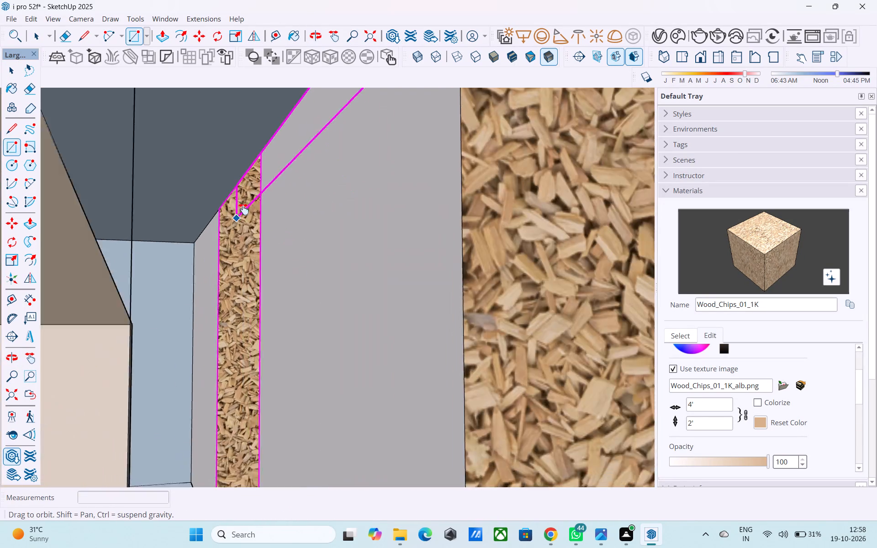
shift+middle_drag(243, 209, 256, 188)
middle_drag(239, 200, 181, 264)
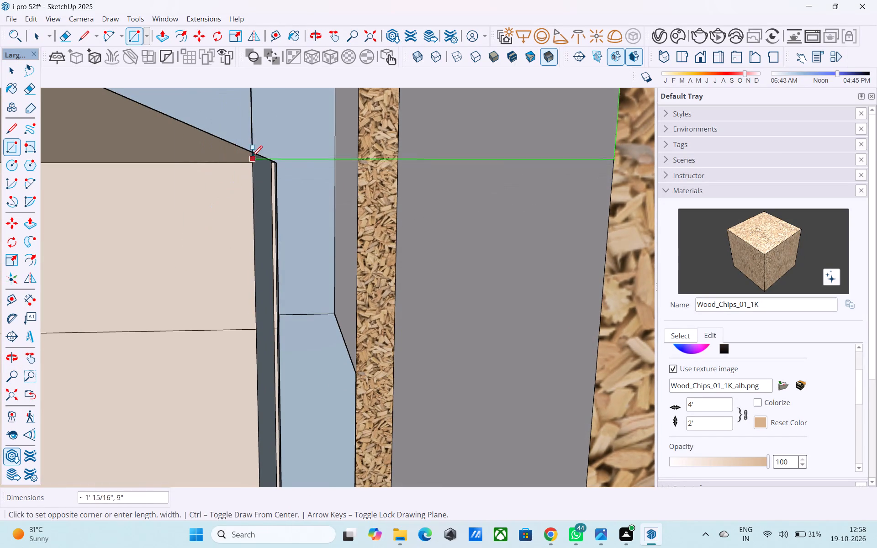
click(256, 152)
Draw a side filler rectangle in the neighbouring gap, from the wall corner up to the strip's outer edge under the roof.
middle_drag(255, 153, 0, 176)
scroll(70, 203, down, 12)
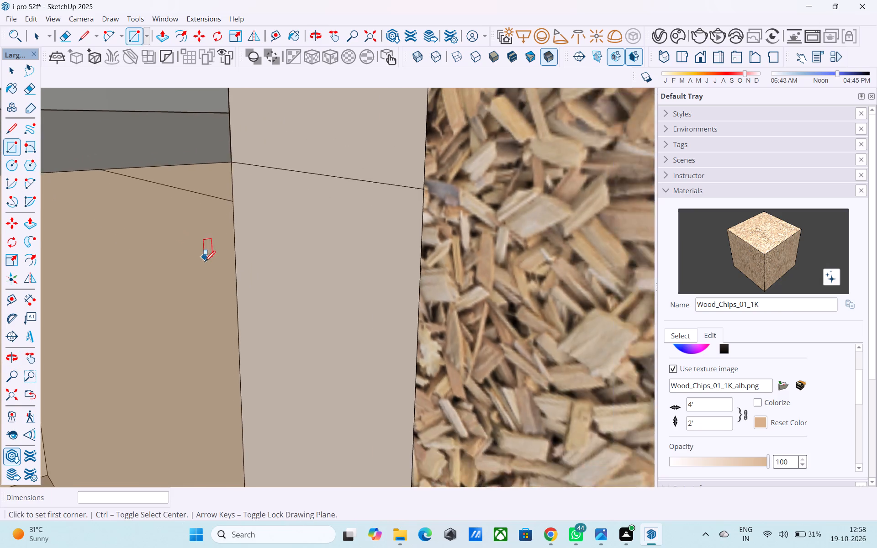
scroll(205, 263, down, 20)
scroll(205, 263, down, 11)
middle_drag(438, 230, 246, 268)
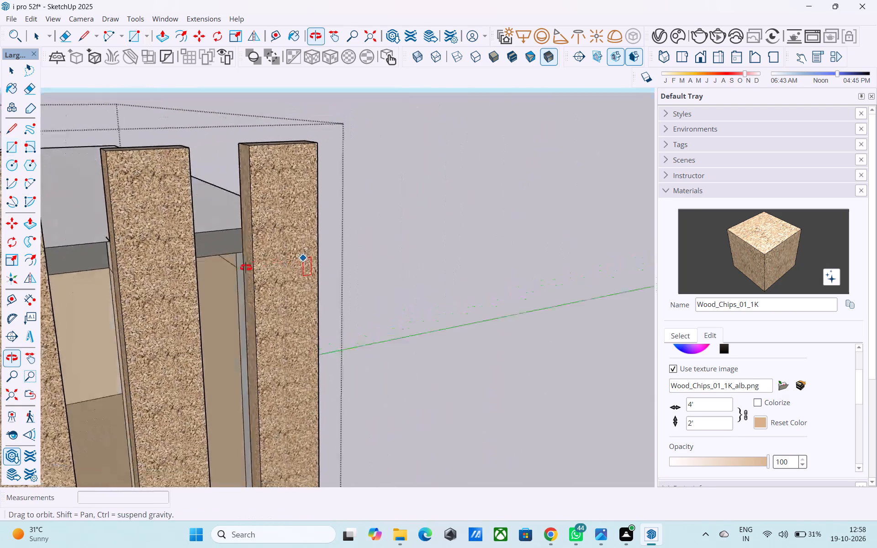
middle_drag(246, 268, 14, 279)
scroll(345, 195, up, 17)
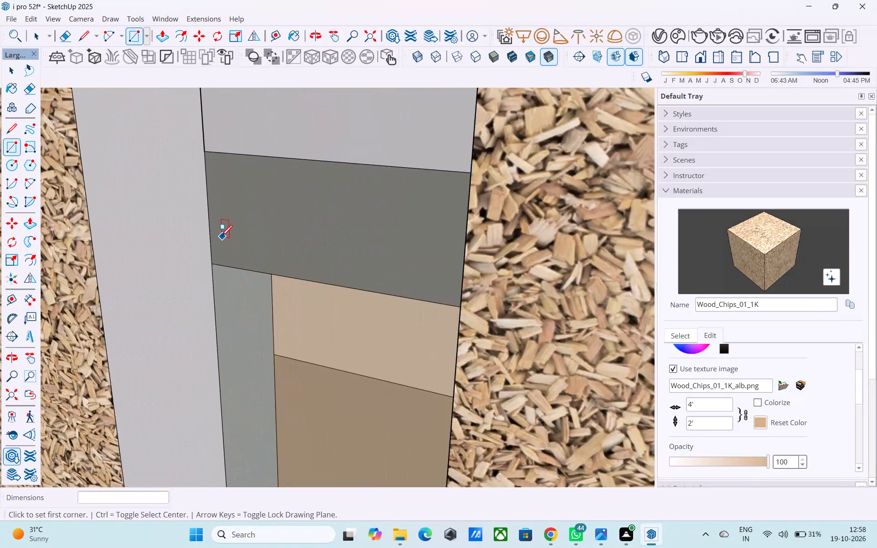
scroll(222, 237, up, 13)
middle_drag(203, 233, 36, 231)
scroll(153, 213, up, 1)
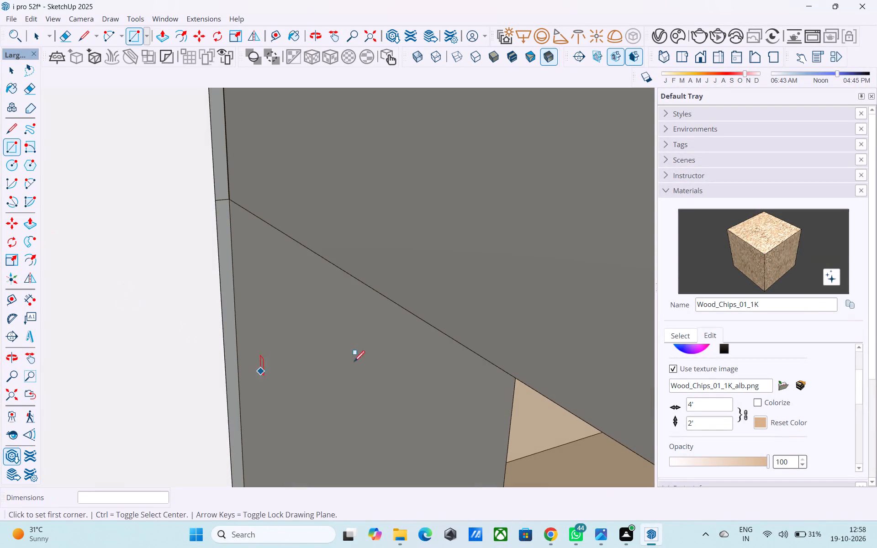
shift+middle_drag(363, 340, 190, 297)
shift+middle_drag(361, 342, 263, 284)
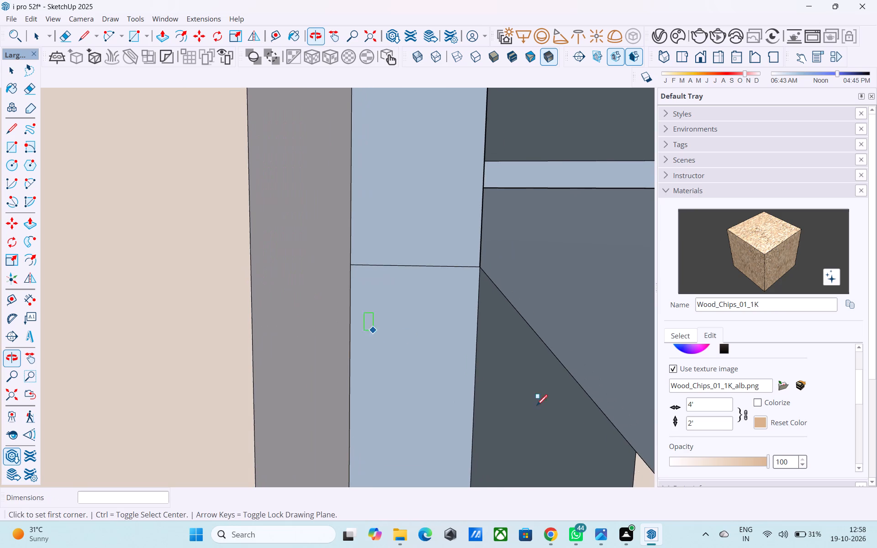
click(636, 451)
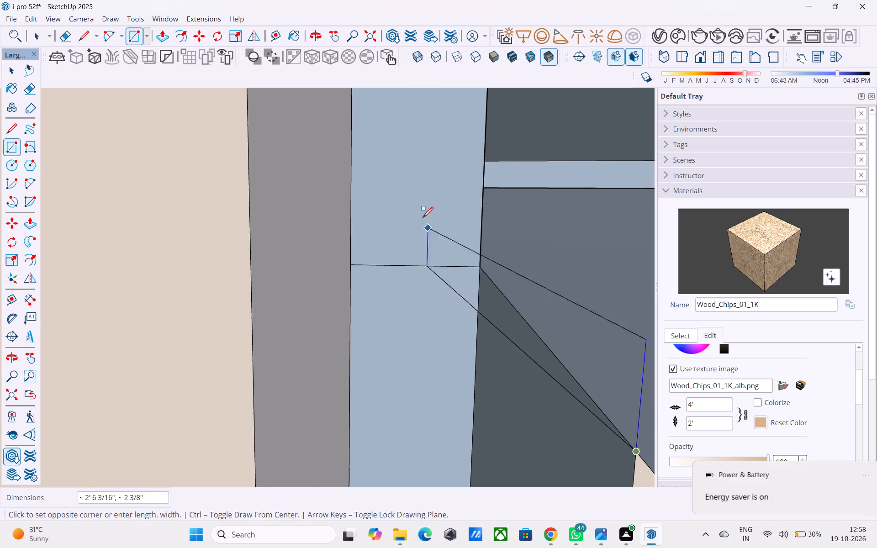
shift+middle_drag(421, 217, 440, 301)
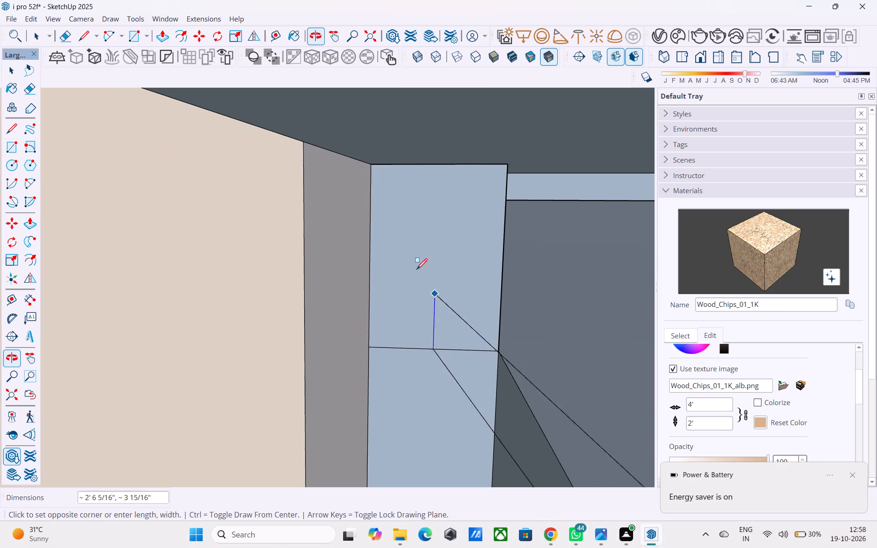
click(300, 142)
Draw a filler rectangle on the opposite side of that gap, from the wall corner to the adjacent strip's upper edge.
middle_drag(297, 157, 553, 187)
scroll(300, 158, up, 1)
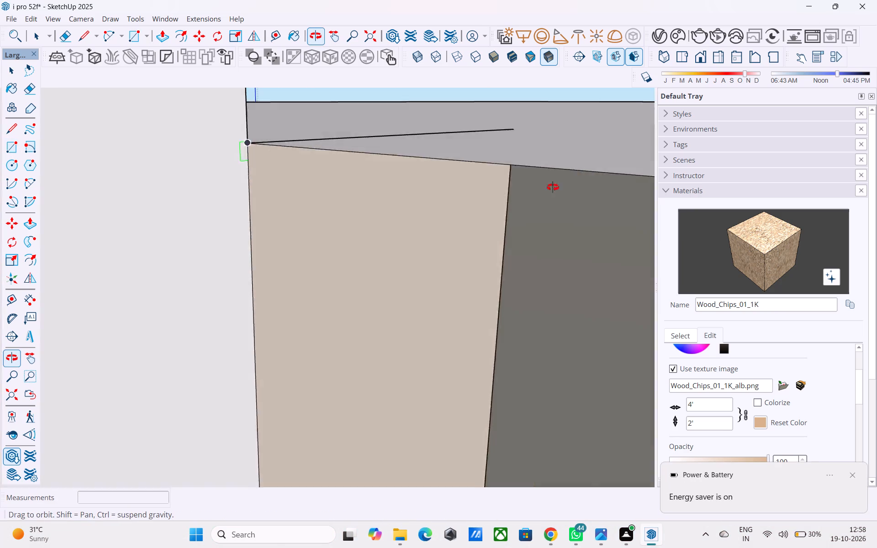
middle_drag(553, 187, 636, 206)
scroll(451, 215, down, 17)
shift+middle_drag(574, 243, 428, 278)
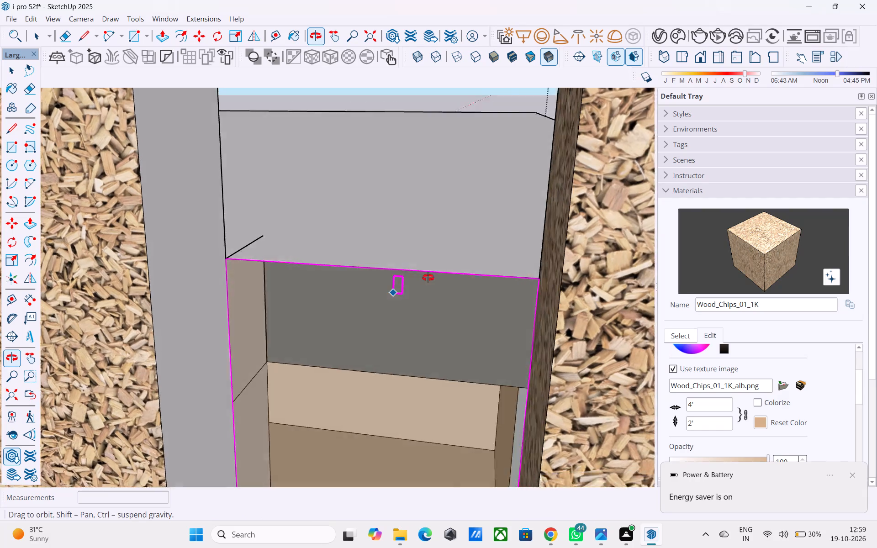
shift+middle_drag(428, 278, 480, 267)
scroll(512, 316, up, 3)
shift+middle_drag(508, 315, 565, 282)
middle_drag(576, 282, 610, 288)
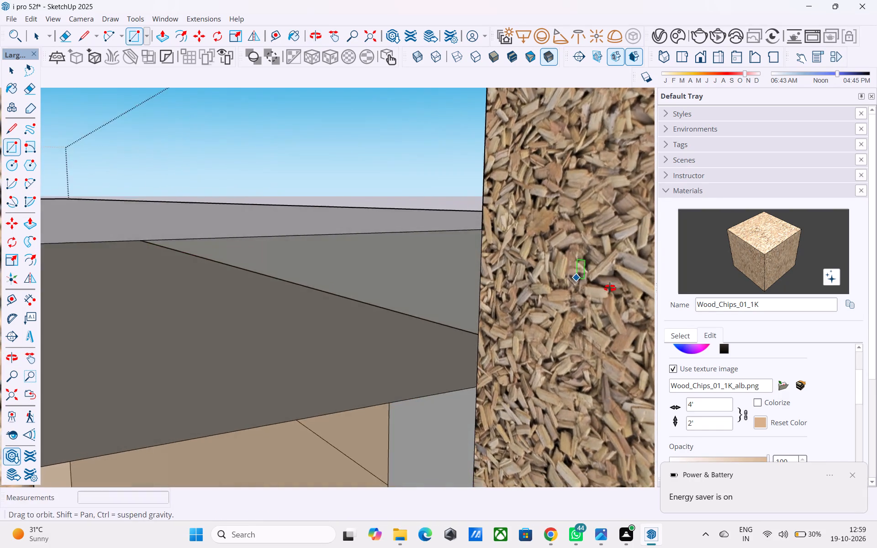
middle_drag(610, 288, 610, 292)
scroll(553, 338, up, 7)
middle_drag(506, 328, 716, 299)
shift+middle_drag(354, 412, 492, 114)
shift+middle_drag(344, 258, 356, 248)
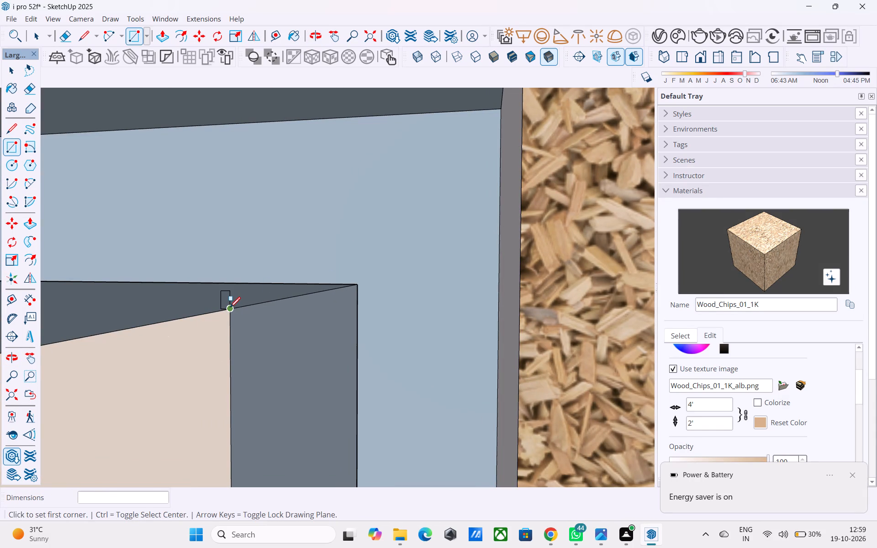
click(230, 307)
shift+middle_drag(371, 185, 387, 265)
scroll(550, 236, up, 1)
middle_drag(581, 194, 568, 206)
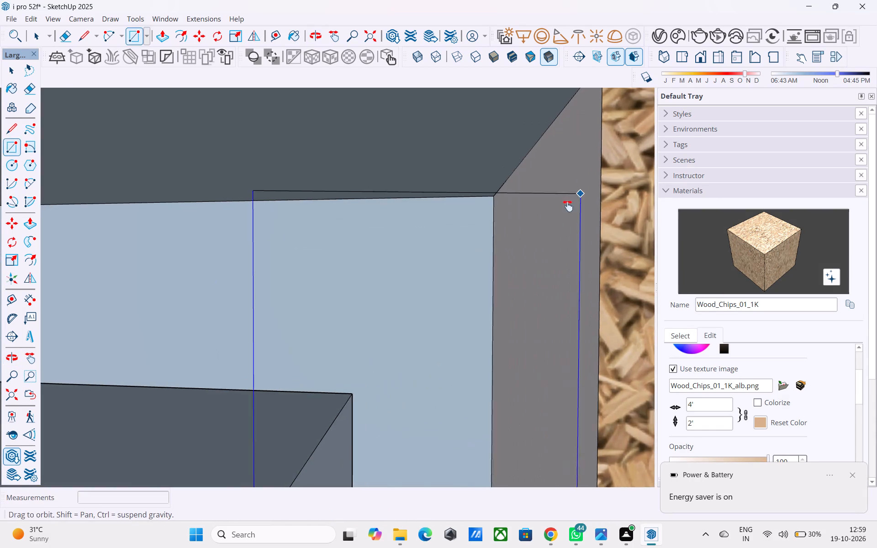
middle_drag(568, 206, 500, 286)
click(512, 167)
Draw another side filler rectangle under the roof in the next open gap between the wall and a vertical strip.
middle_drag(512, 167, 436, 174)
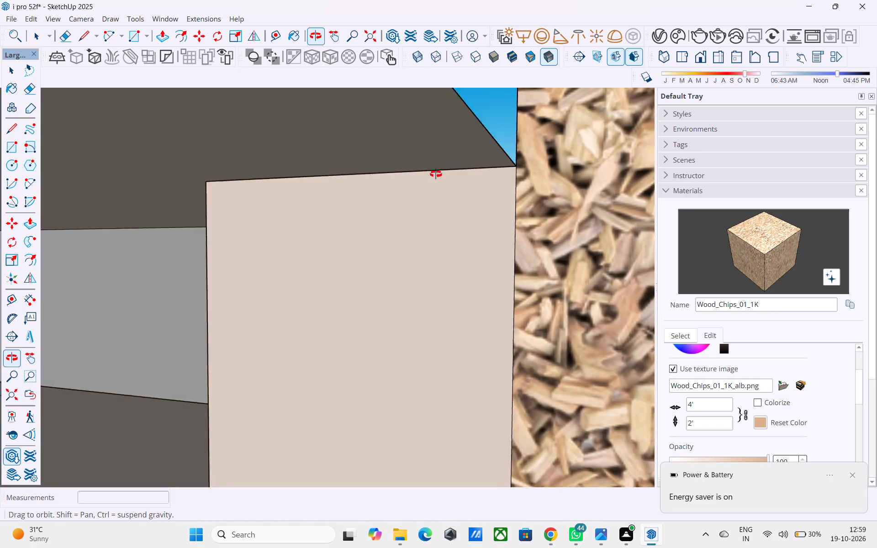
middle_drag(436, 174, 70, 204)
scroll(100, 289, up, 4)
middle_drag(122, 295, 122, 297)
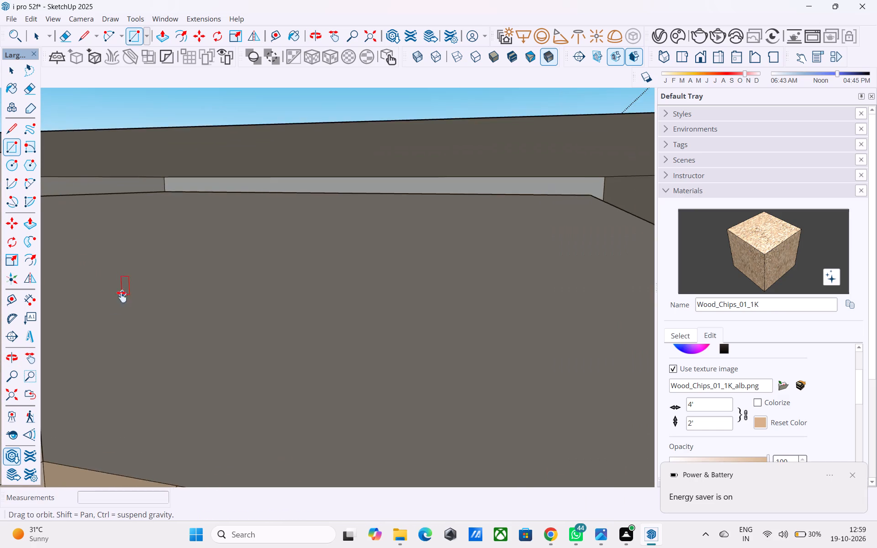
middle_drag(122, 297, 403, 238)
shift+middle_drag(275, 281, 650, 153)
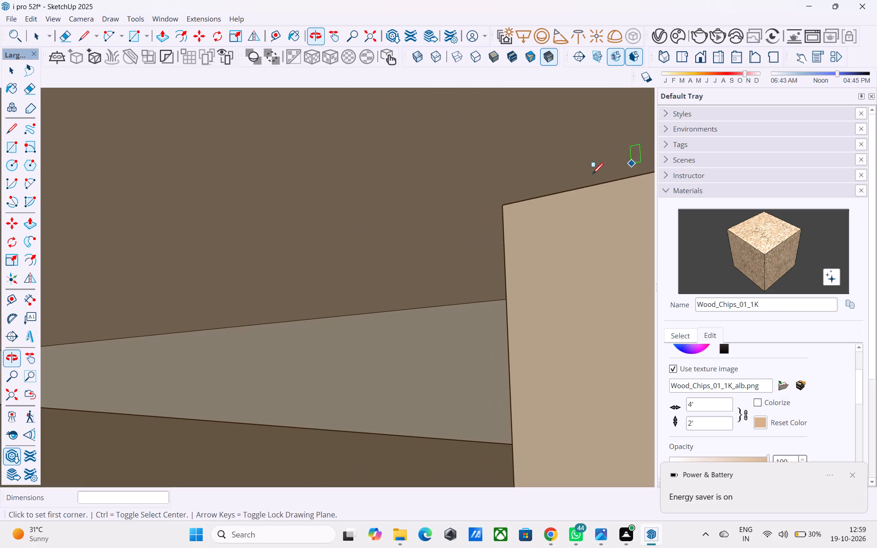
Draw a rectangle about 2' by 1' across the upper part of the recess behind a gap between wood-chip panels, corner to corner.
click(505, 205)
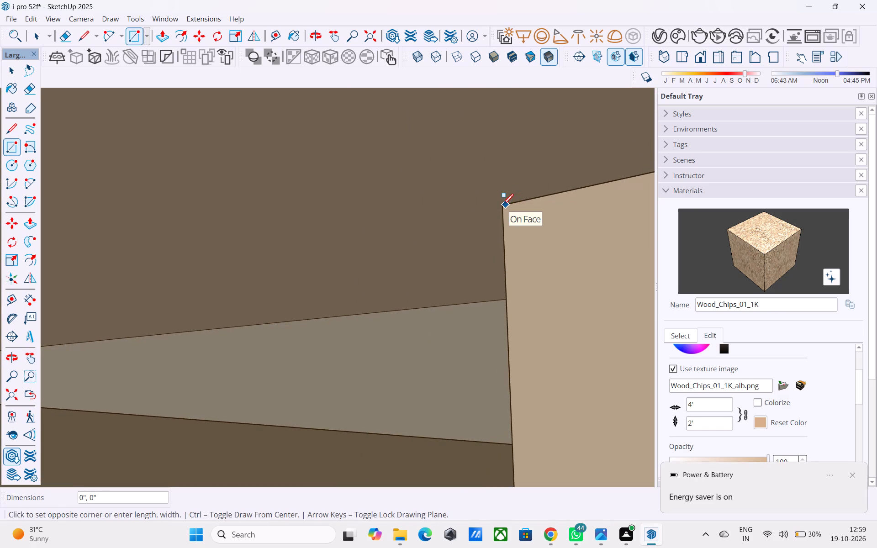
key(r)
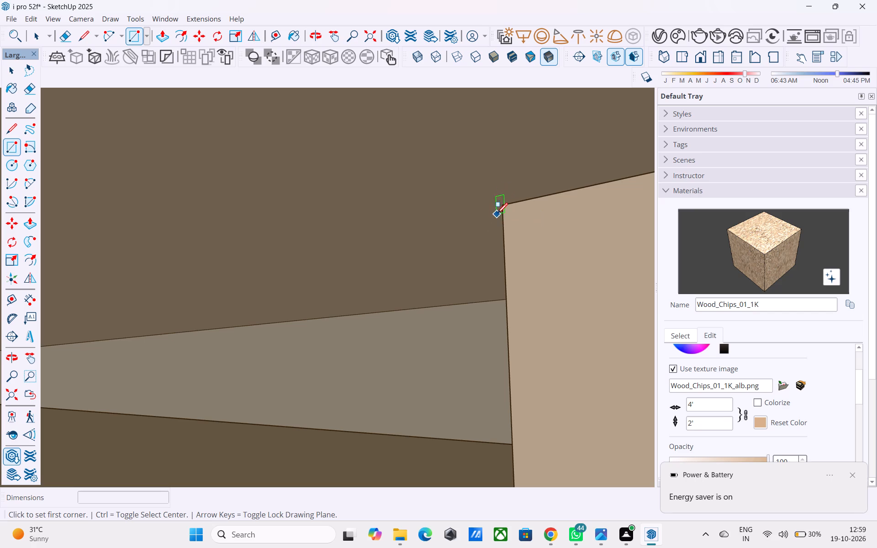
scroll(500, 207, up, 20)
scroll(500, 207, up, 1)
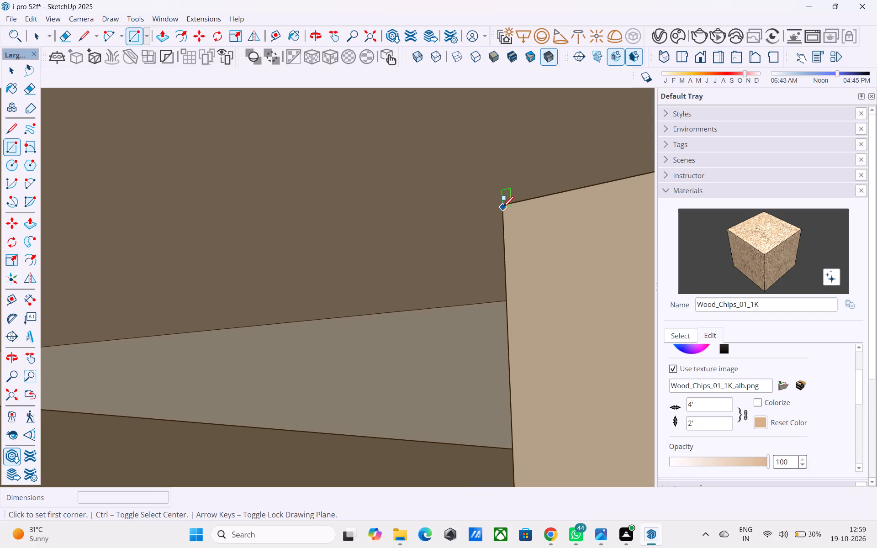
scroll(503, 208, up, 8)
middle_drag(502, 200, 541, 217)
scroll(453, 188, up, 4)
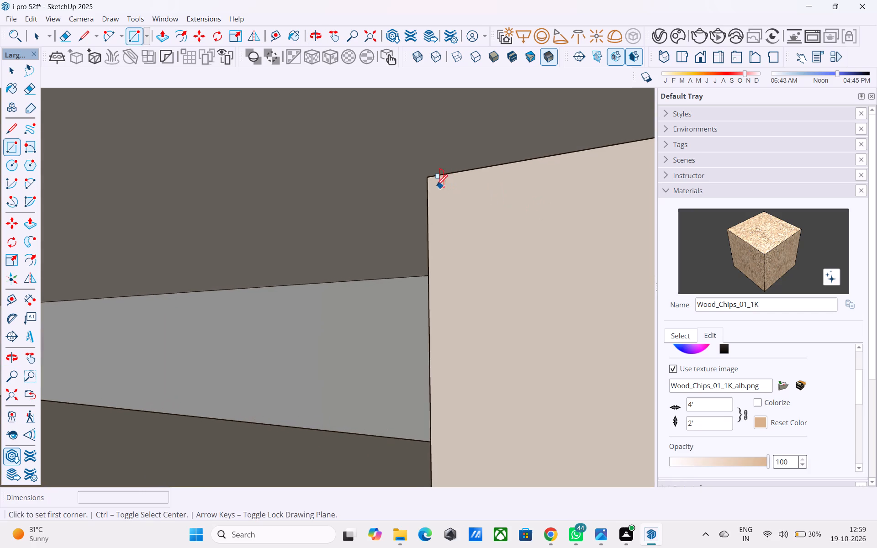
scroll(437, 186, up, 20)
scroll(437, 186, up, 13)
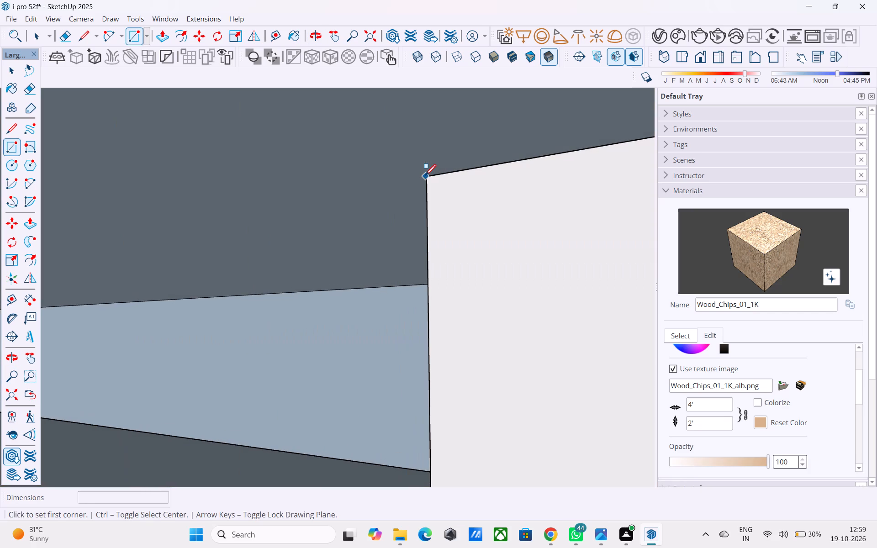
click(425, 176)
middle_drag(291, 214, 165, 218)
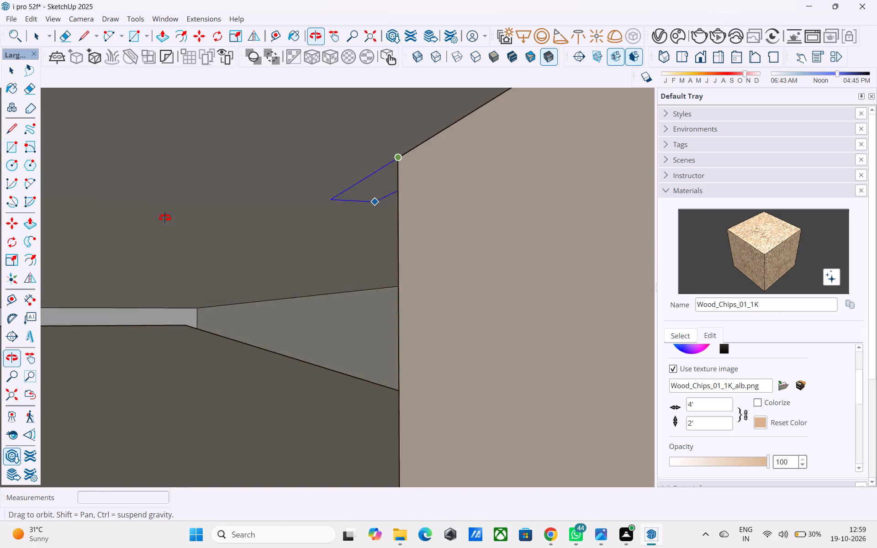
middle_drag(165, 218, 423, 156)
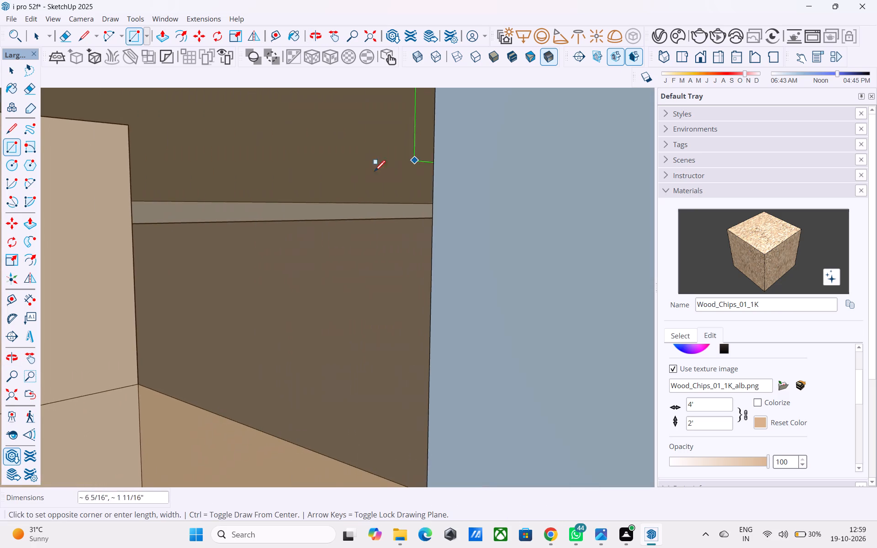
scroll(233, 219, up, 20)
scroll(233, 219, up, 6)
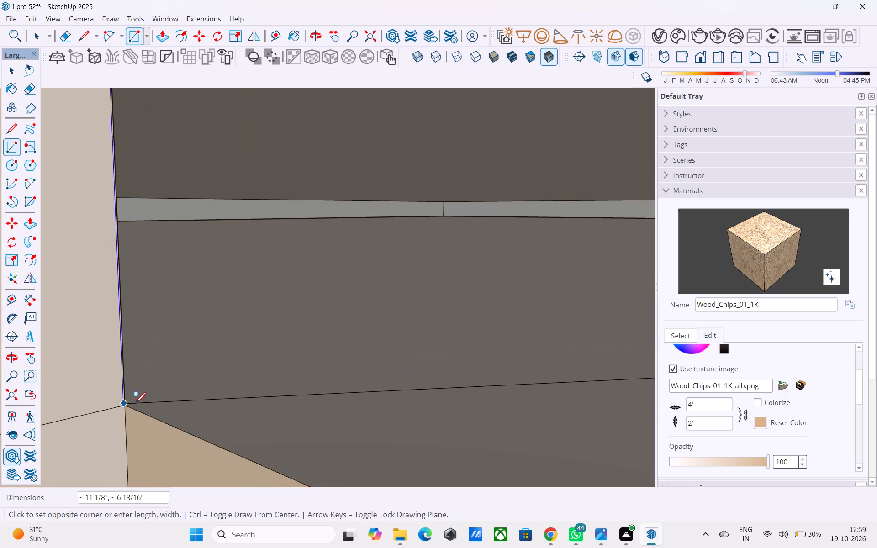
middle_drag(136, 403, 95, 390)
scroll(136, 403, up, 1)
scroll(193, 421, up, 14)
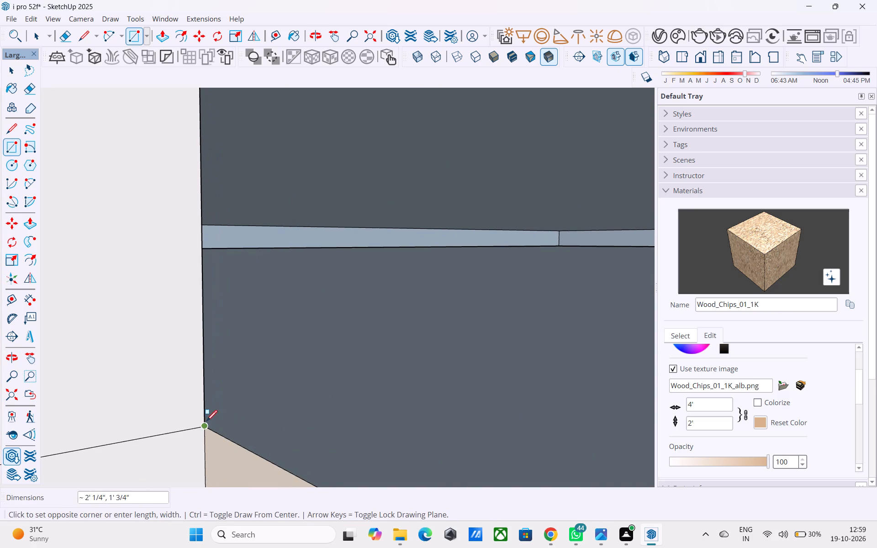
click(205, 423)
Draw a rectangle about 2' by 1' across the upper part of the recess behind another panel gap, corner to corner.
middle_drag(205, 423, 388, 330)
scroll(404, 299, down, 16)
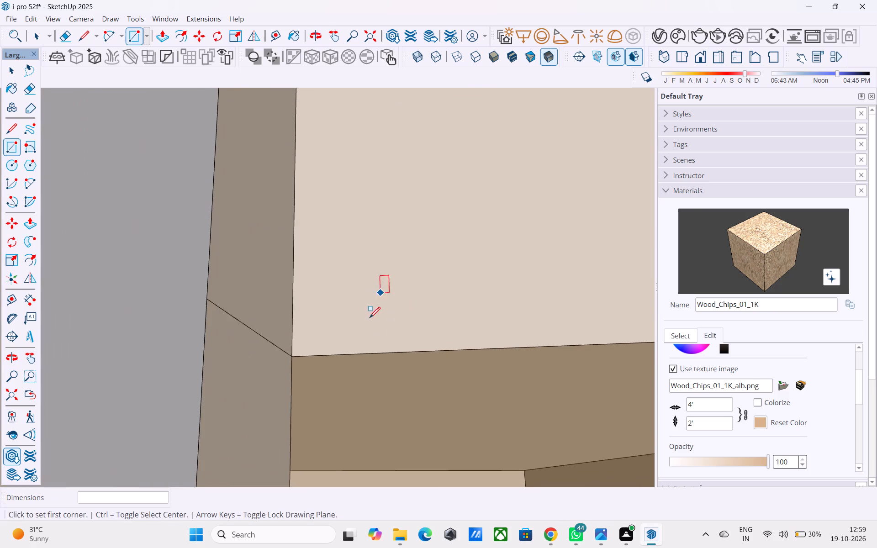
scroll(370, 319, down, 20)
middle_drag(420, 229, 405, 402)
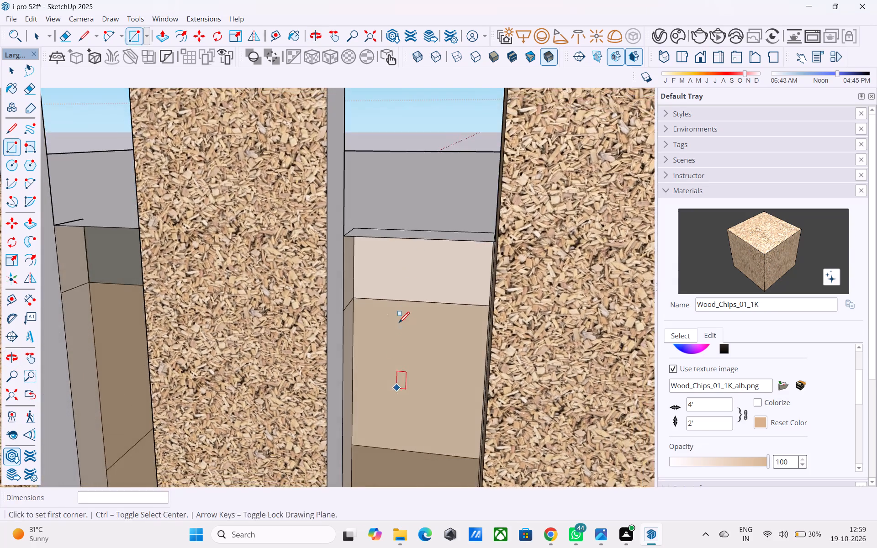
middle_drag(412, 273, 408, 277)
scroll(408, 276, down, 2)
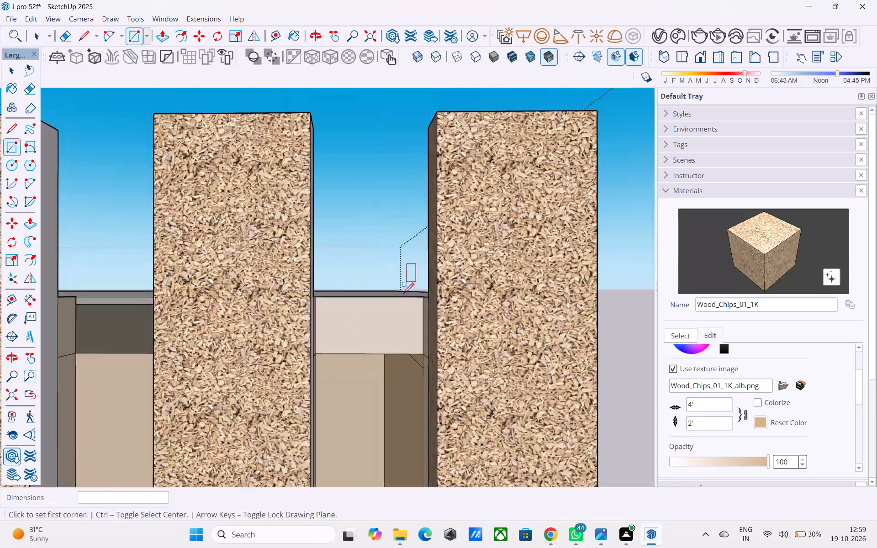
shift+middle_drag(399, 315, 306, 444)
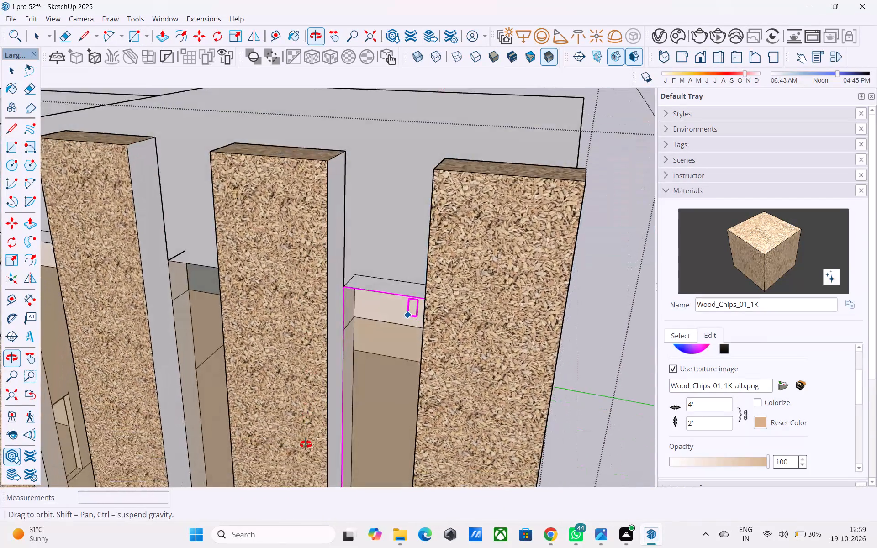
shift+middle_drag(306, 444, 359, 300)
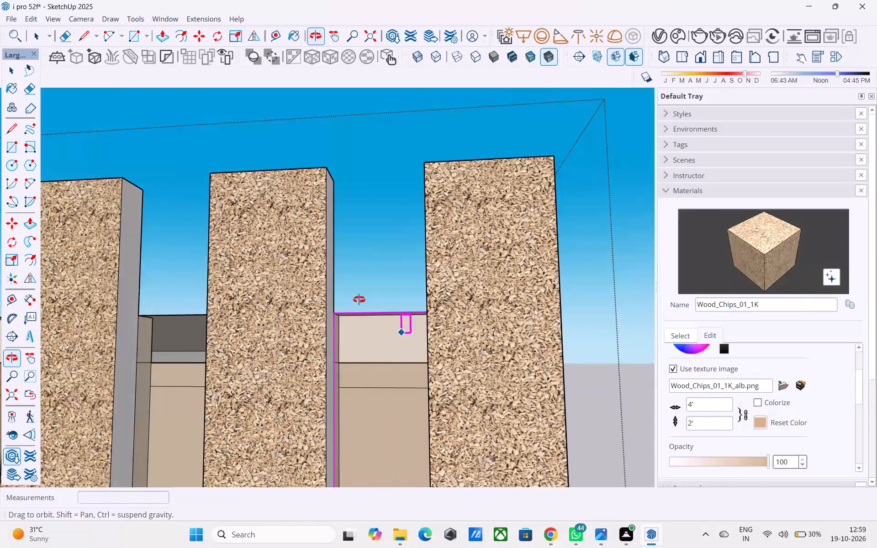
shift+middle_drag(359, 300, 259, 333)
scroll(248, 337, up, 20)
scroll(248, 337, up, 2)
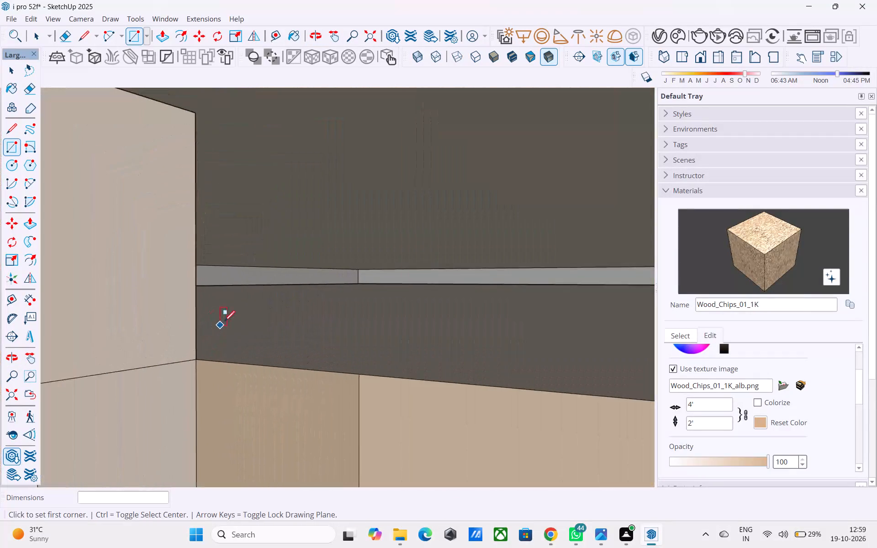
shift+middle_drag(282, 295, 250, 379)
scroll(250, 381, up, 13)
middle_drag(248, 223, 247, 382)
shift+scroll(245, 375, up, 3)
middle_drag(244, 227, 107, 264)
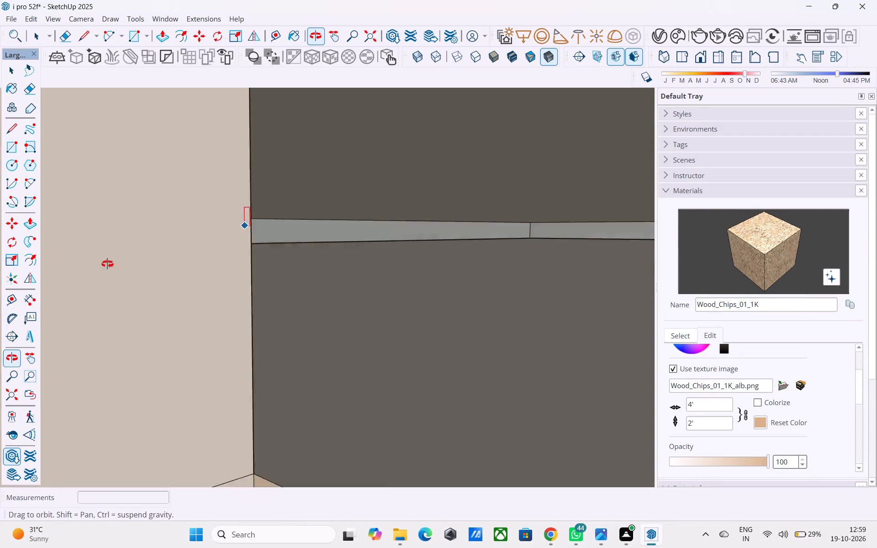
middle_drag(107, 264, 69, 267)
middle_drag(311, 269, 129, 332)
shift+scroll(206, 311, up, 1)
shift+middle_drag(377, 200, 293, 344)
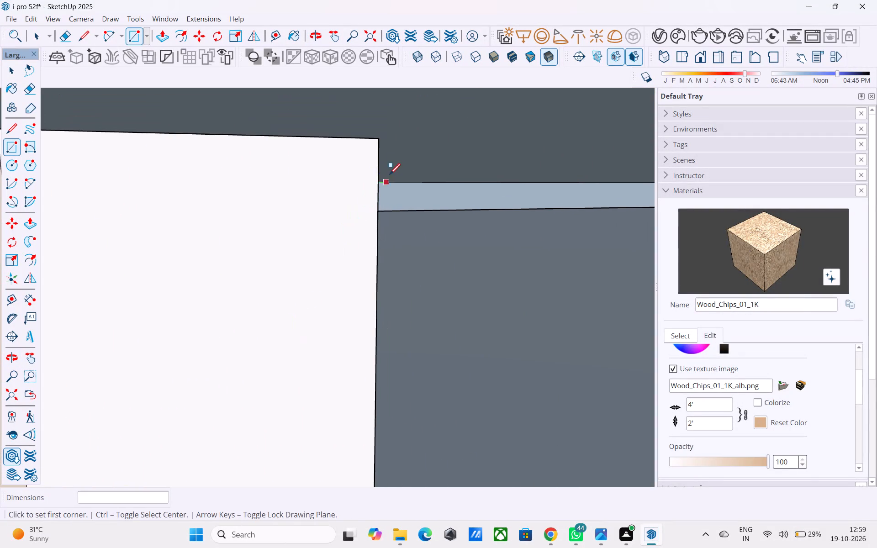
click(380, 140)
shift+middle_drag(455, 317, 436, 234)
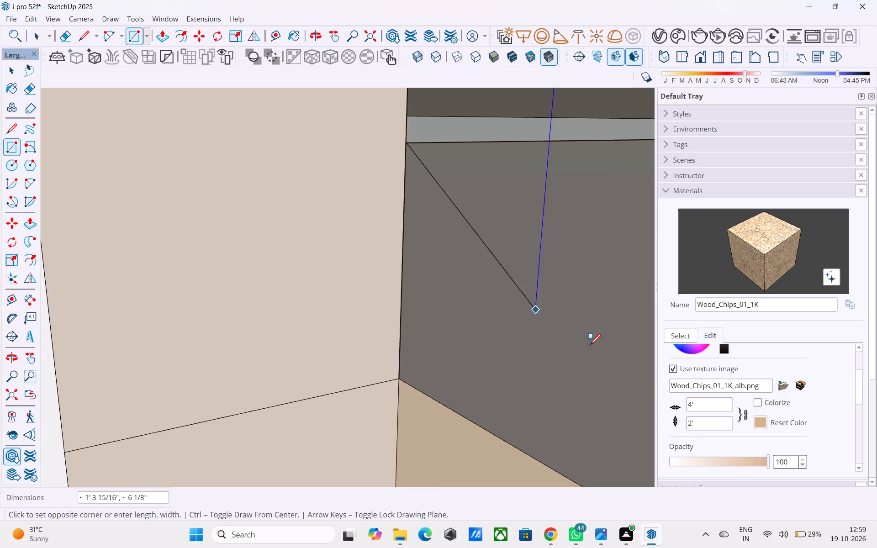
middle_drag(593, 349, 241, 163)
shift+middle_drag(468, 388, 189, 193)
middle_drag(519, 420, 275, 313)
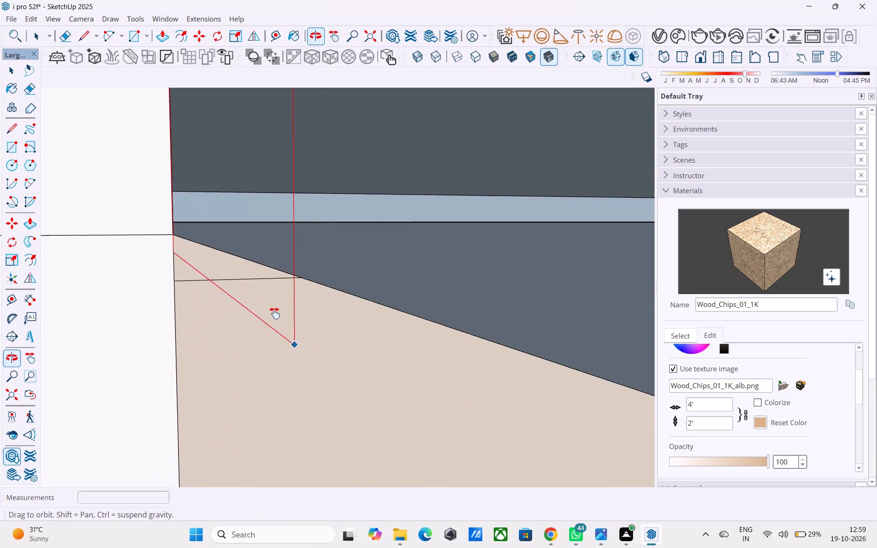
middle_drag(275, 313, 875, 370)
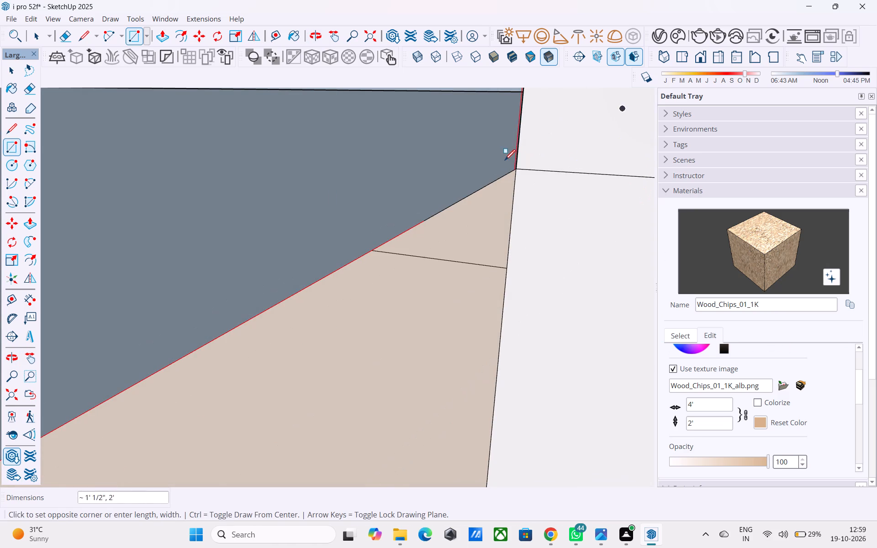
click(512, 169)
Erase the horizontal dividing edge on the recess's side wall behind one of the wood-chip panel gaps.
middle_drag(513, 179, 368, 168)
scroll(364, 163, down, 8)
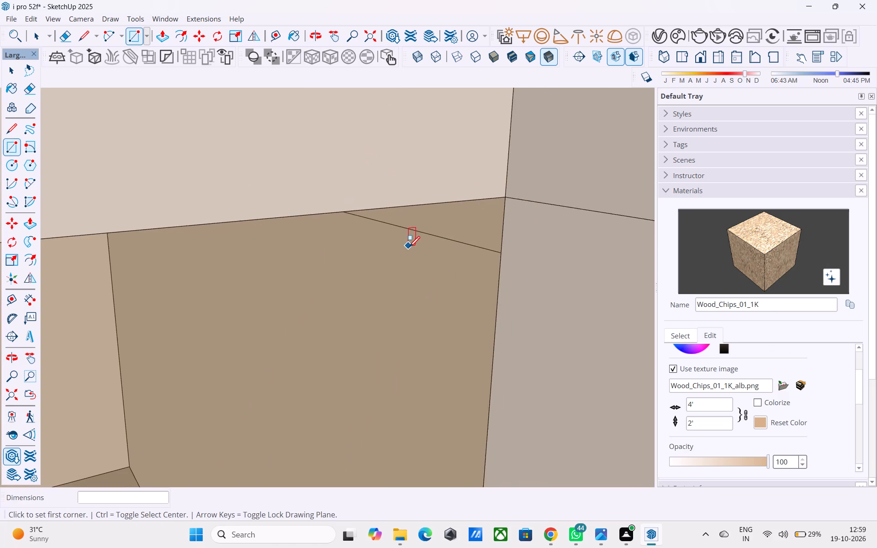
scroll(409, 248, down, 20)
scroll(409, 248, down, 15)
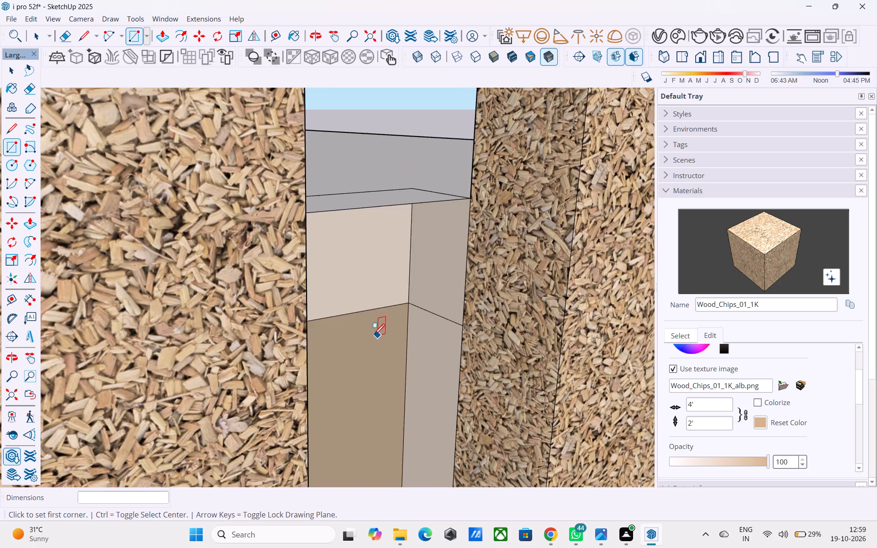
scroll(374, 336, down, 9)
middle_drag(382, 300, 246, 276)
scroll(241, 272, down, 10)
middle_drag(326, 277, 146, 288)
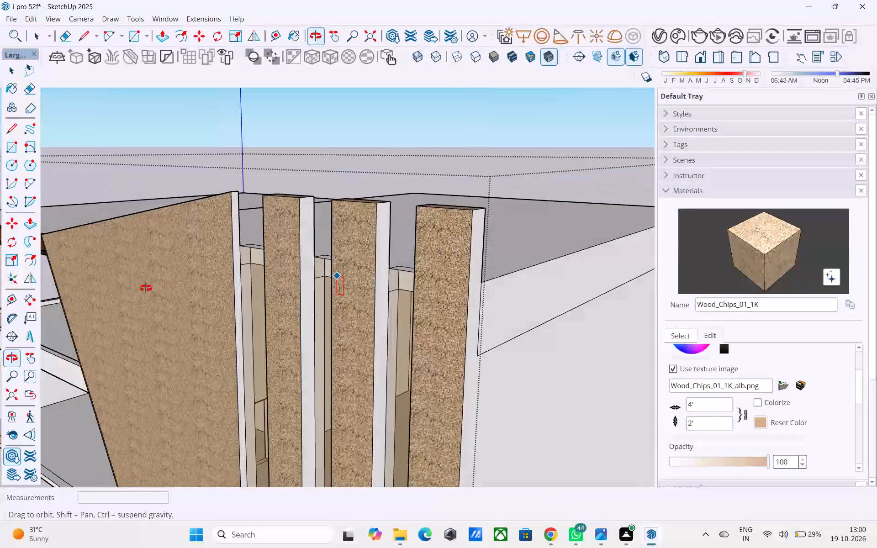
middle_drag(146, 288, 165, 282)
scroll(174, 277, up, 19)
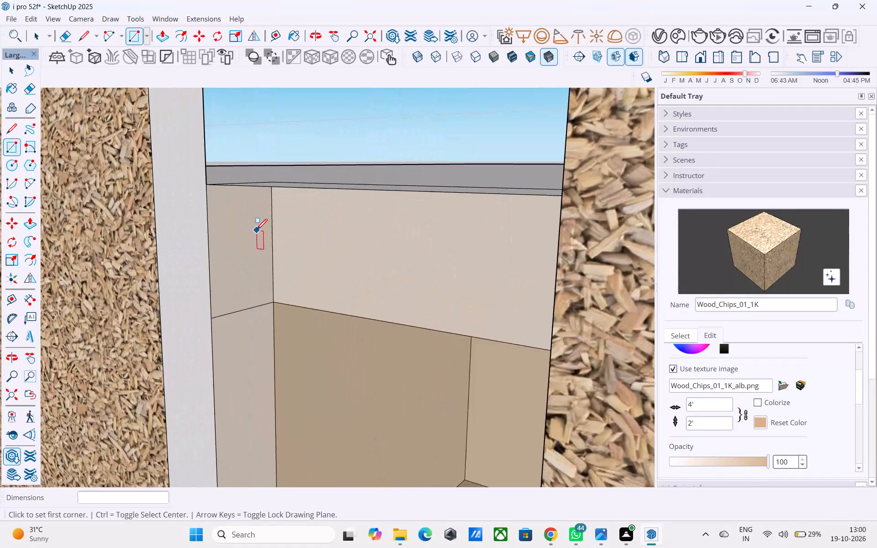
scroll(257, 231, up, 14)
middle_drag(265, 258, 40, 267)
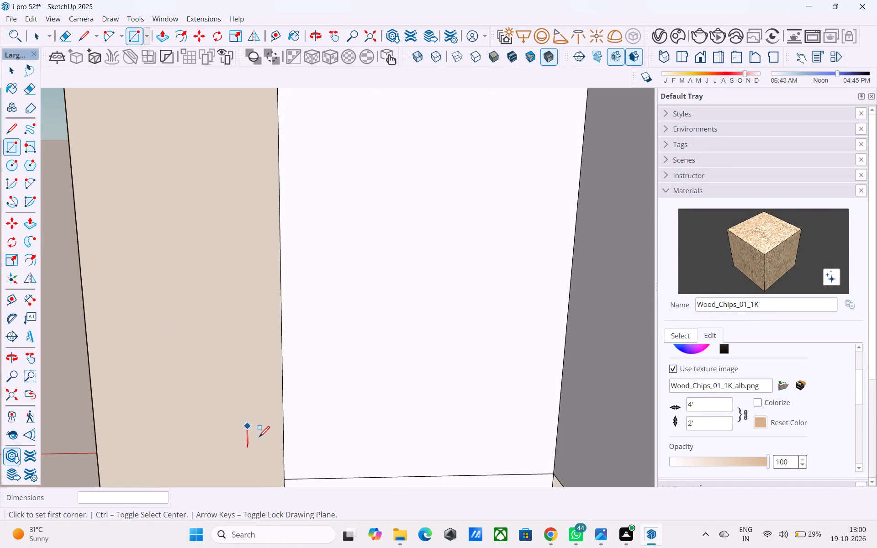
key(e)
drag(354, 476, 353, 483)
Erase the matching horizontal dividing edge on the recess's side wall behind another wood-chip panel gap.
middle_drag(382, 446, 652, 359)
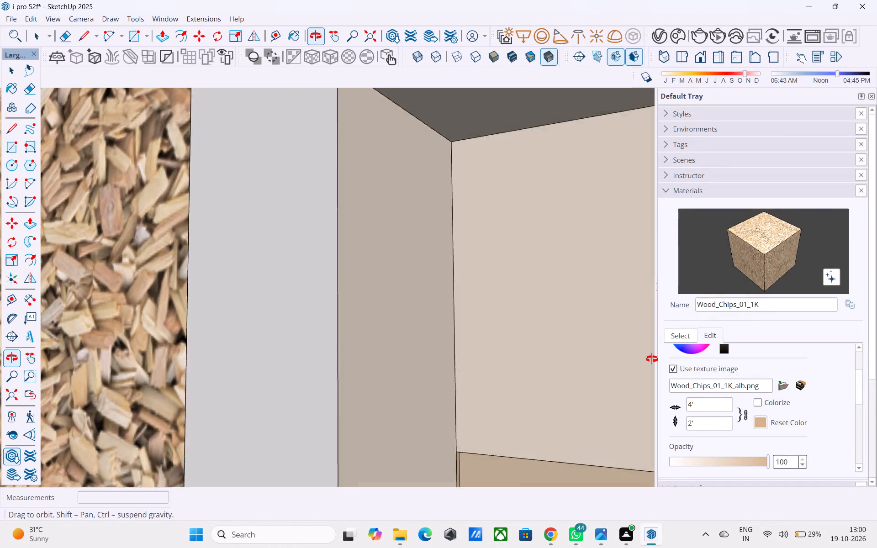
middle_drag(652, 359, 657, 355)
scroll(541, 317, down, 20)
scroll(541, 317, down, 6)
middle_drag(689, 258, 637, 285)
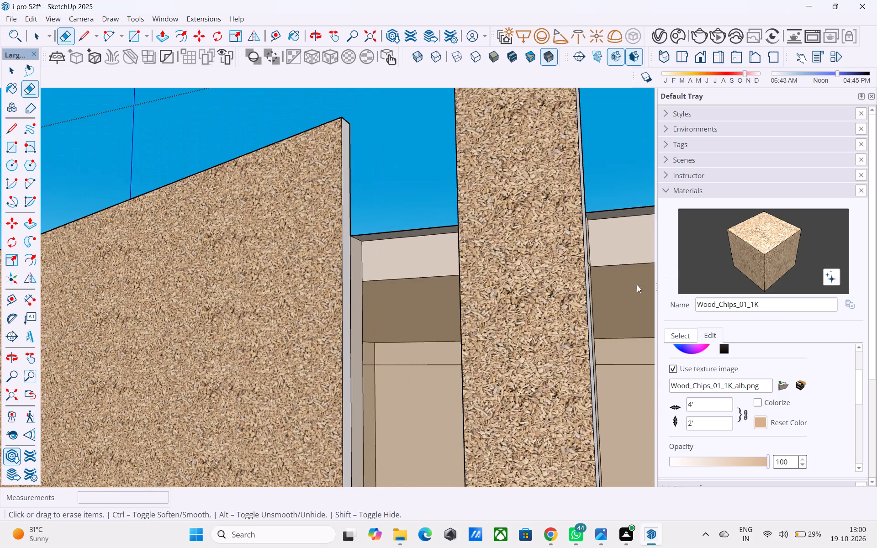
middle_drag(637, 285, 636, 285)
scroll(634, 284, up, 1)
middle_drag(631, 284, 445, 319)
scroll(312, 334, up, 4)
scroll(312, 334, down, 8)
middle_drag(494, 321, 560, 322)
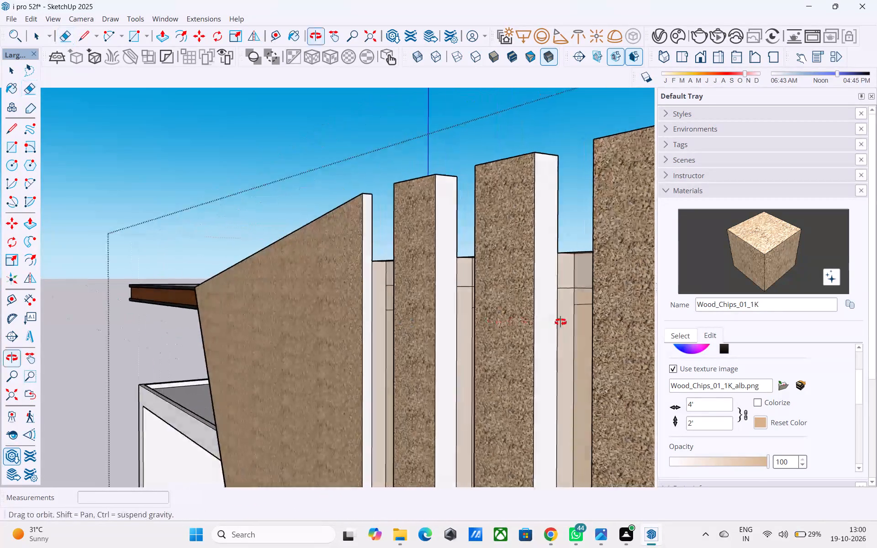
middle_drag(560, 322, 565, 324)
scroll(565, 324, down, 1)
scroll(502, 272, up, 20)
scroll(502, 272, up, 14)
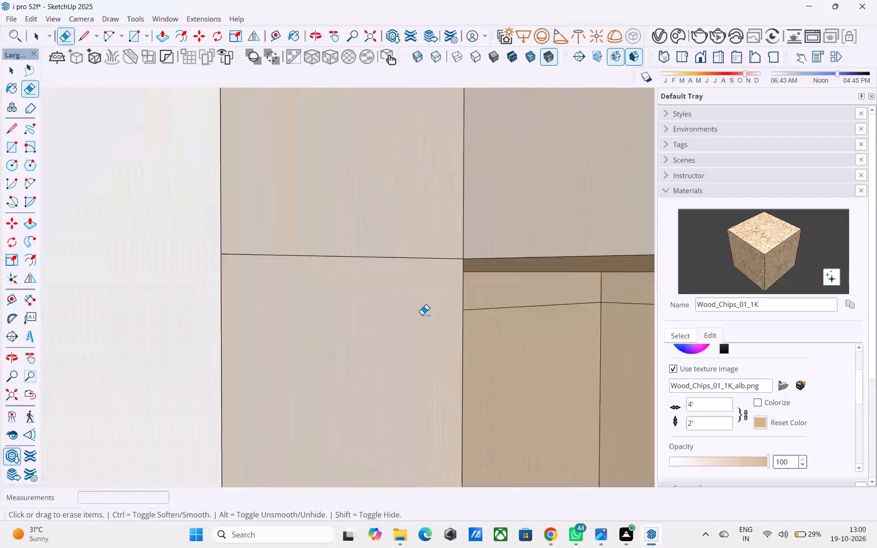
scroll(422, 315, up, 5)
middle_drag(413, 308, 266, 321)
middle_drag(491, 235, 474, 235)
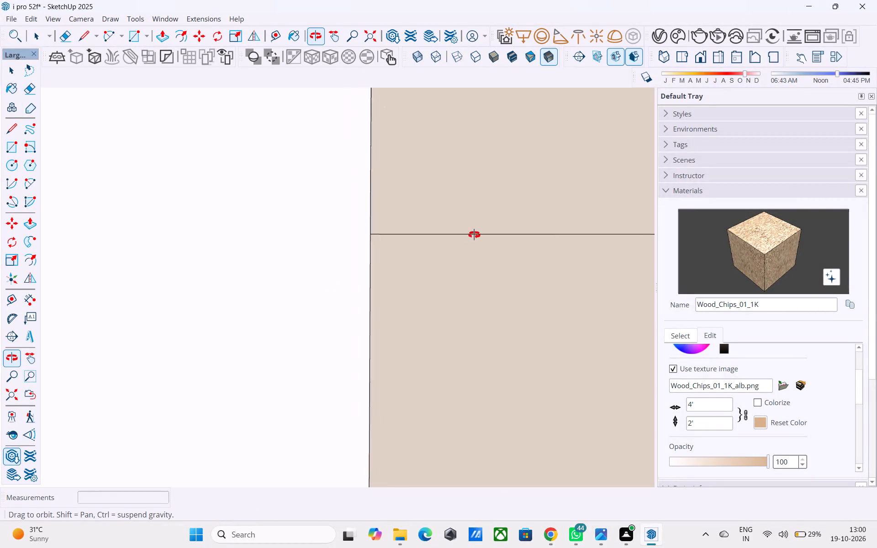
middle_drag(474, 235, 393, 230)
drag(595, 227, 590, 248)
Erase the horizontal dividing edge on the recess's side wall behind a gap between two narrow wood-chip panels.
middle_drag(496, 281, 689, 281)
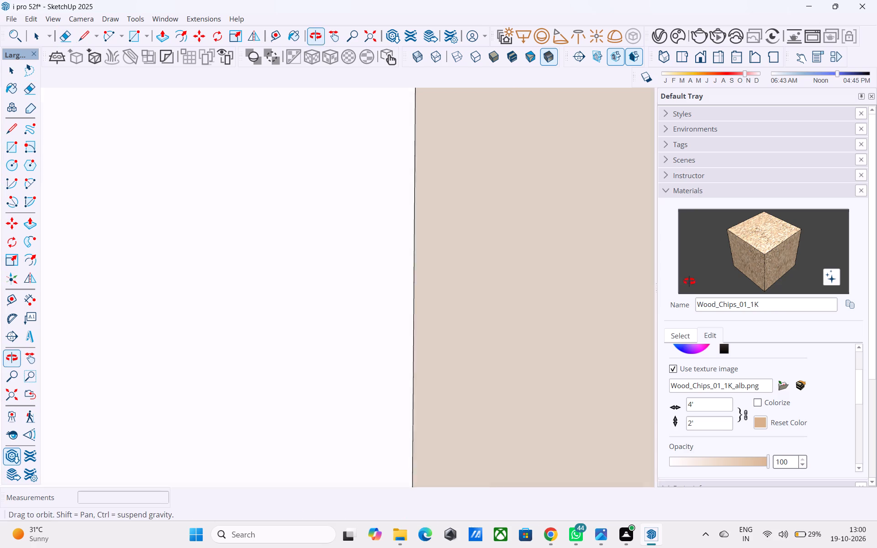
middle_drag(689, 281, 749, 283)
scroll(592, 268, down, 8)
scroll(593, 277, up, 1)
scroll(593, 277, down, 14)
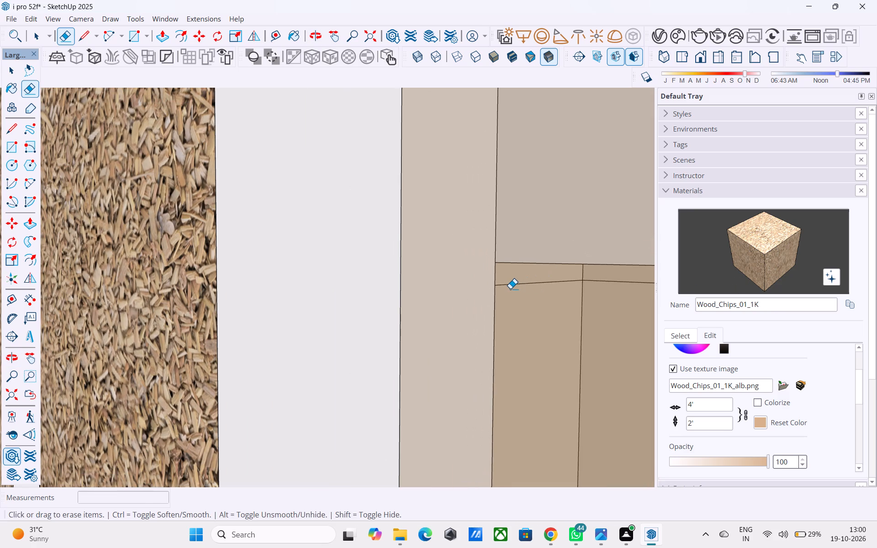
scroll(510, 288, down, 20)
scroll(325, 304, down, 4)
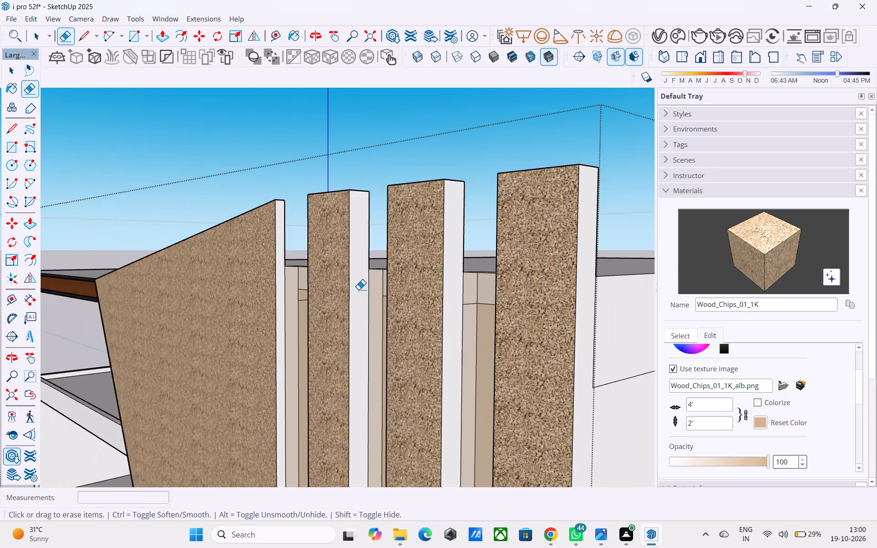
middle_drag(550, 310, 720, 304)
scroll(340, 248, up, 13)
scroll(458, 430, down, 1)
middle_drag(459, 437, 454, 426)
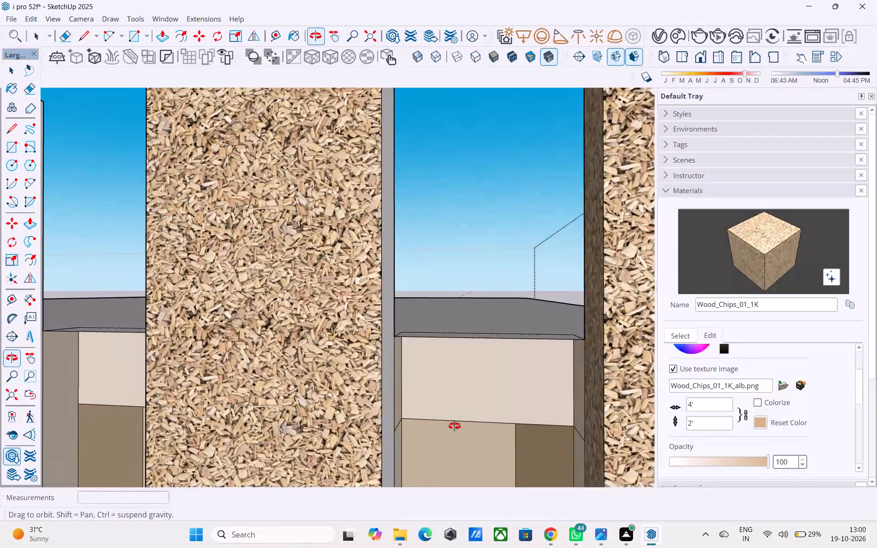
middle_drag(454, 426, 452, 414)
scroll(469, 198, down, 6)
scroll(477, 377, up, 6)
middle_drag(438, 119, 430, 164)
scroll(430, 164, up, 15)
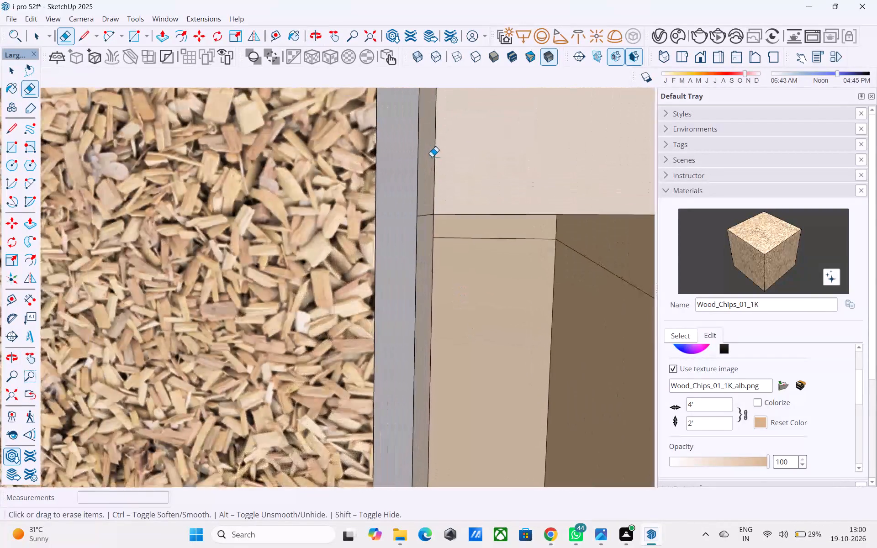
scroll(432, 157, up, 18)
middle_drag(426, 265, 193, 226)
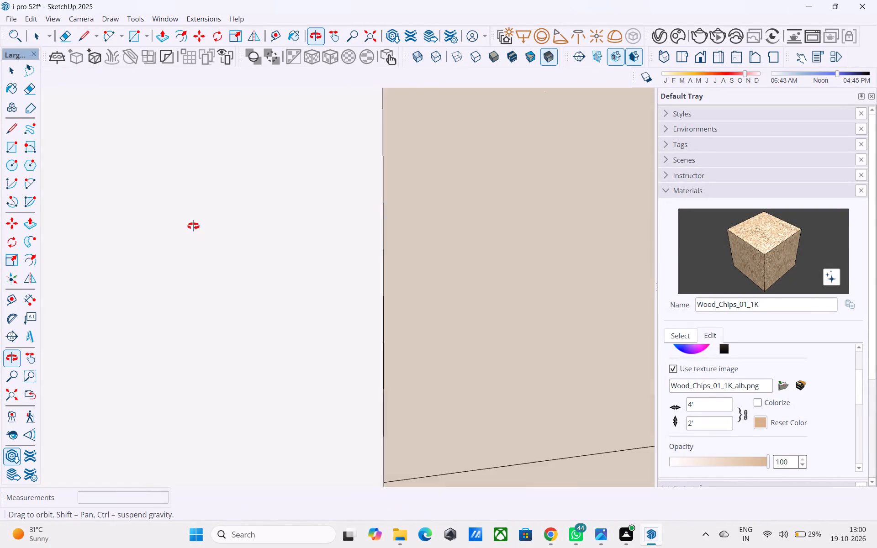
middle_drag(193, 226, 151, 247)
middle_drag(421, 388, 191, 193)
drag(303, 277, 296, 318)
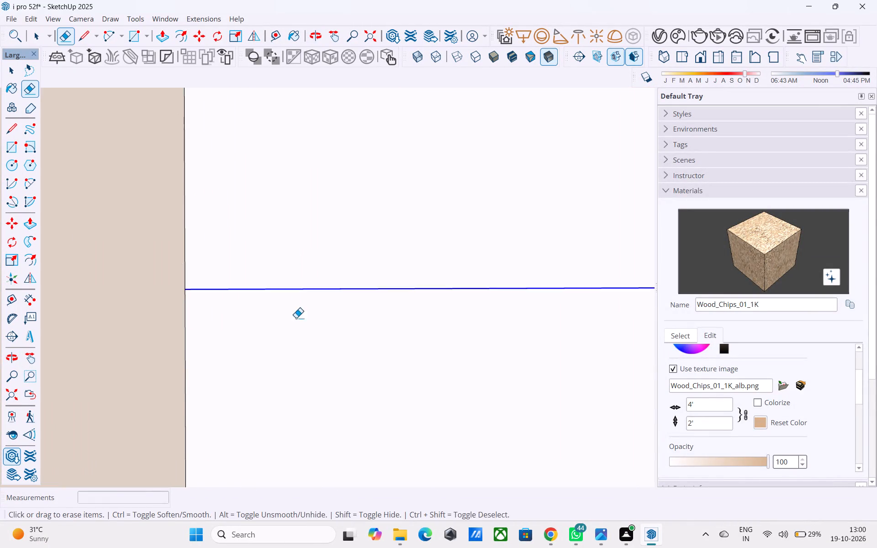
drag(296, 318, 296, 326)
Erase the horizontal dividing edge on the recess's side wall beside the outermost narrow wood-chip panel.
middle_drag(290, 322, 466, 319)
scroll(489, 274, down, 20)
scroll(489, 274, down, 12)
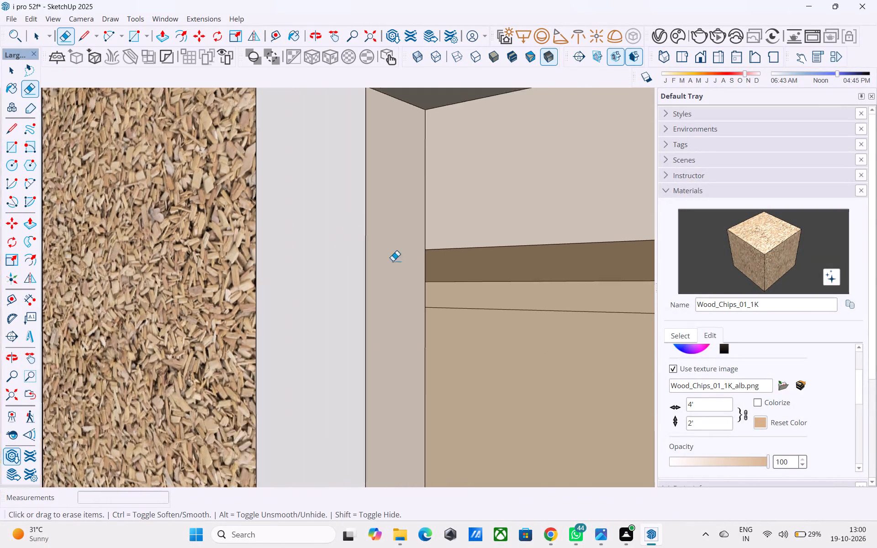
scroll(393, 261, down, 14)
middle_drag(441, 277, 749, 310)
scroll(541, 246, up, 3)
scroll(536, 238, down, 1)
scroll(535, 232, up, 6)
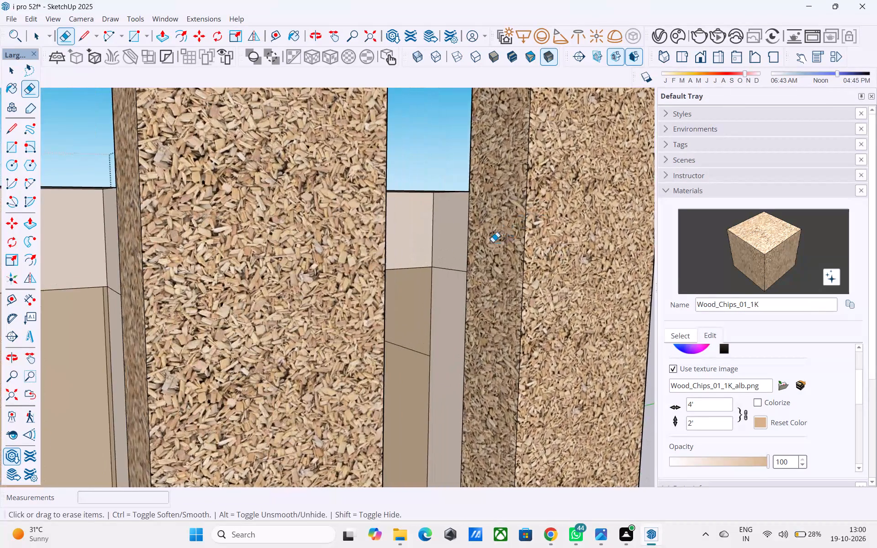
scroll(493, 242, up, 20)
scroll(493, 242, up, 11)
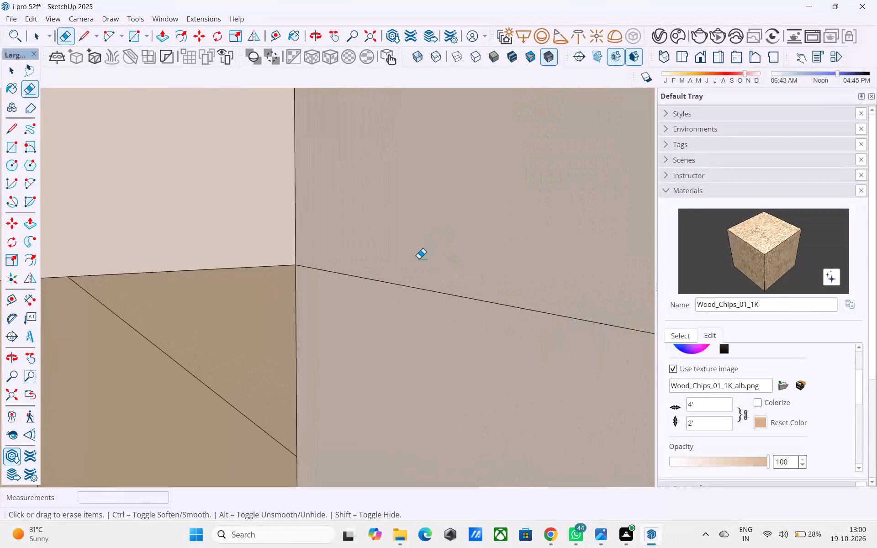
middle_drag(419, 258, 706, 274)
drag(272, 301, 275, 248)
Erase the horizontal dividing edge on the recess's side wall behind the gap between the large angled panel and the first narrow panel.
middle_drag(276, 239, 80, 210)
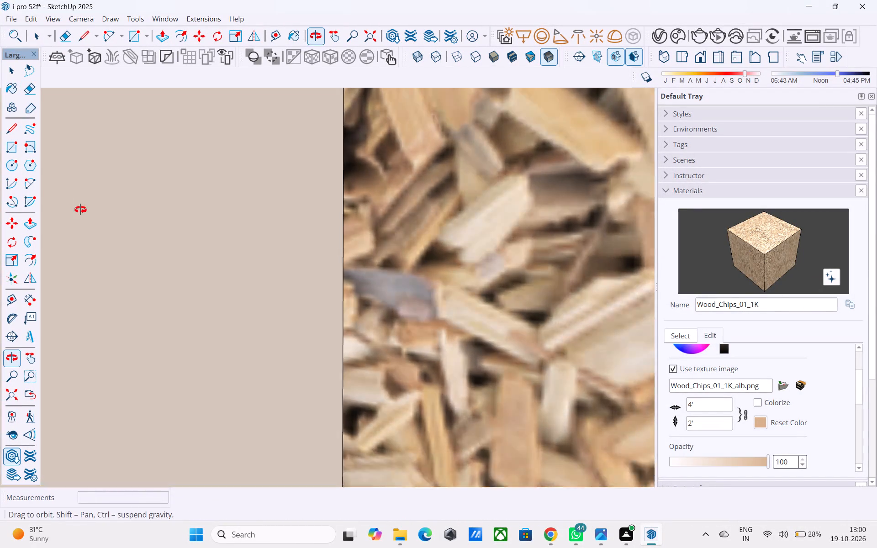
middle_drag(80, 210, 49, 202)
scroll(87, 207, down, 14)
middle_drag(302, 317, 227, 333)
scroll(211, 317, down, 15)
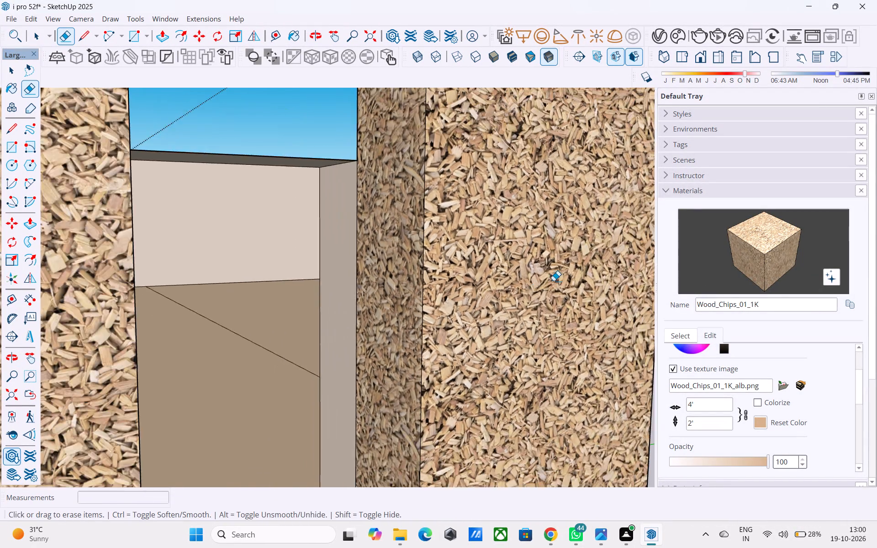
scroll(554, 281, down, 20)
scroll(554, 281, down, 5)
middle_drag(429, 348, 316, 352)
scroll(310, 311, up, 6)
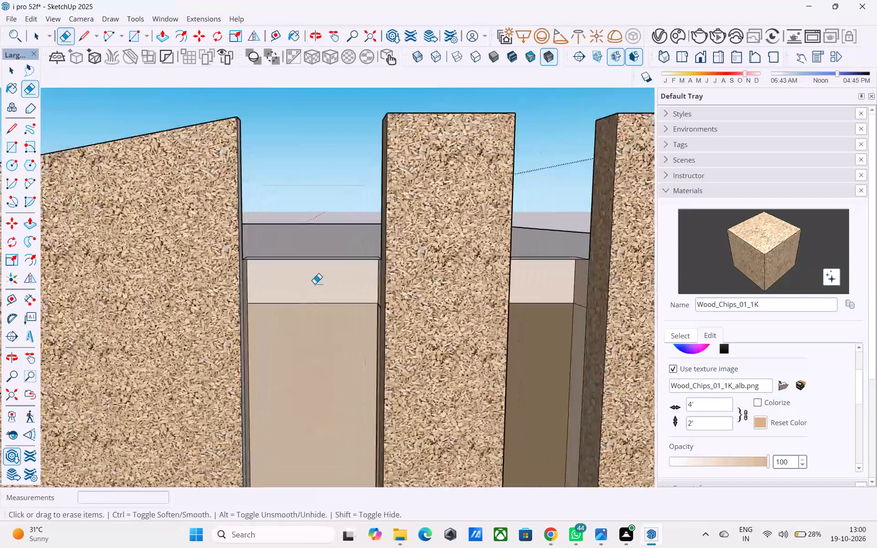
scroll(315, 284, up, 1)
middle_drag(408, 316, 494, 294)
scroll(371, 321, up, 20)
scroll(371, 321, up, 5)
middle_drag(338, 317, 720, 327)
drag(172, 295, 218, 186)
middle_drag(270, 224, 0, 227)
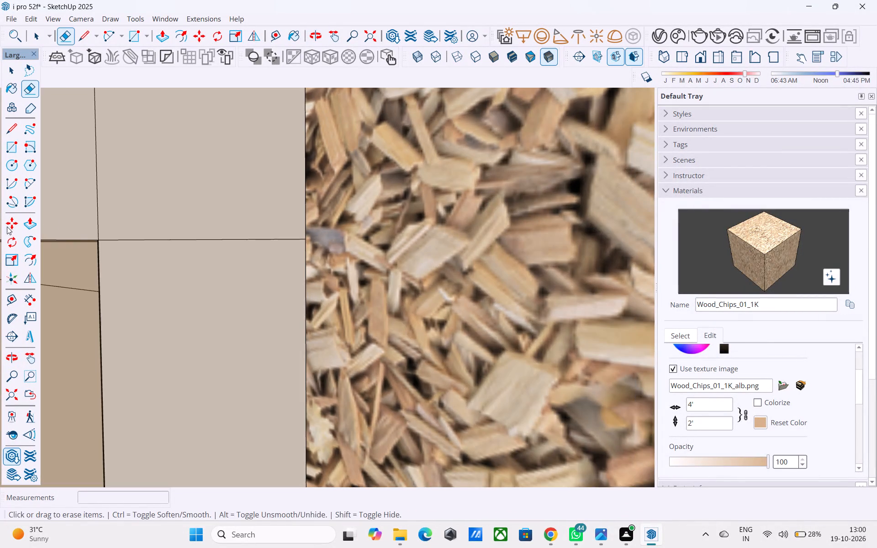
middle_drag(90, 237, 392, 245)
shift+middle_drag(147, 266, 265, 268)
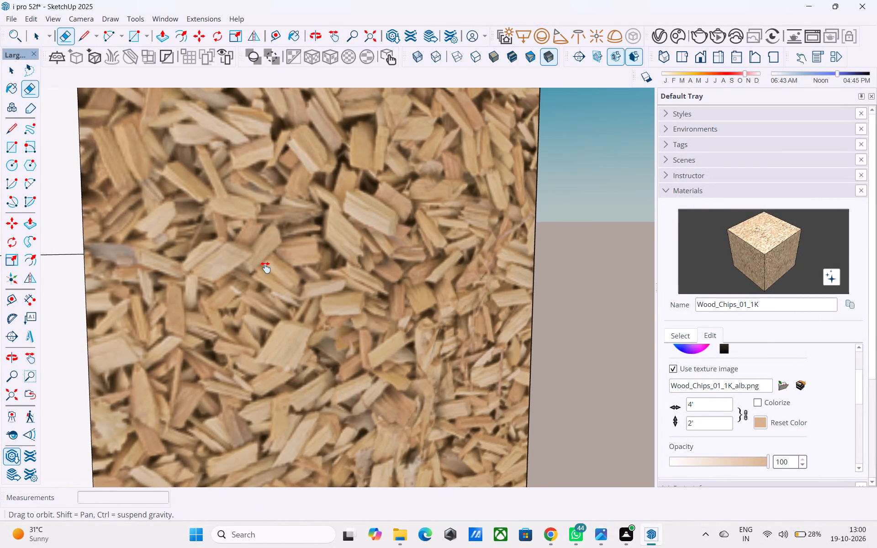
shift+middle_drag(265, 268, 329, 267)
shift+scroll(289, 267, up, 1)
drag(56, 272, 65, 239)
Erase the horizontal dividing edge on the recess's side wall behind the gap between the first and second narrow panels.
middle_drag(216, 246, 5, 242)
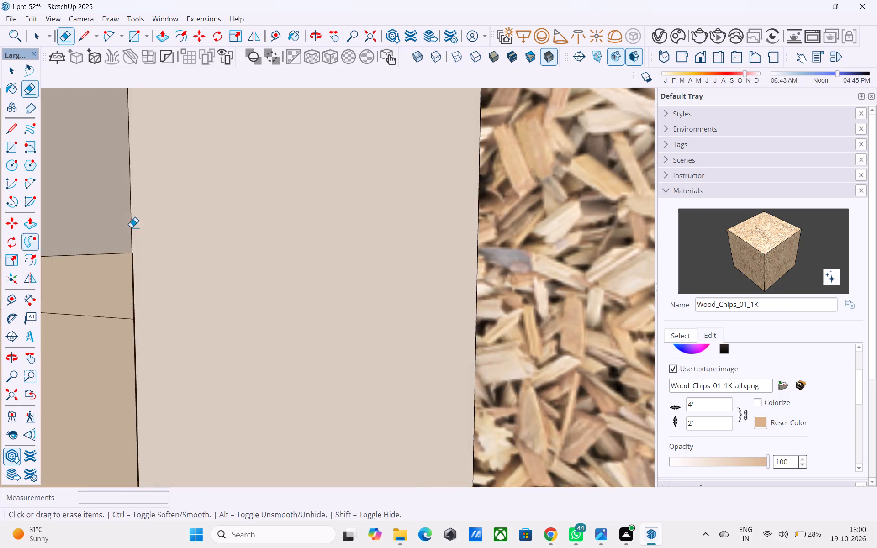
scroll(258, 220, down, 17)
middle_drag(396, 290, 169, 294)
scroll(170, 278, down, 16)
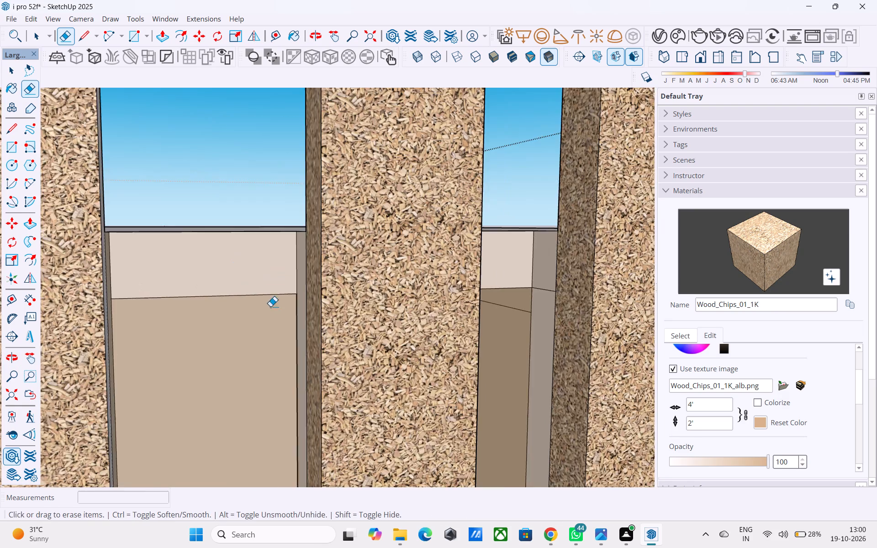
scroll(273, 294, up, 1)
scroll(273, 294, down, 4)
shift+middle_drag(391, 301, 82, 361)
scroll(122, 359, up, 20)
scroll(122, 359, up, 3)
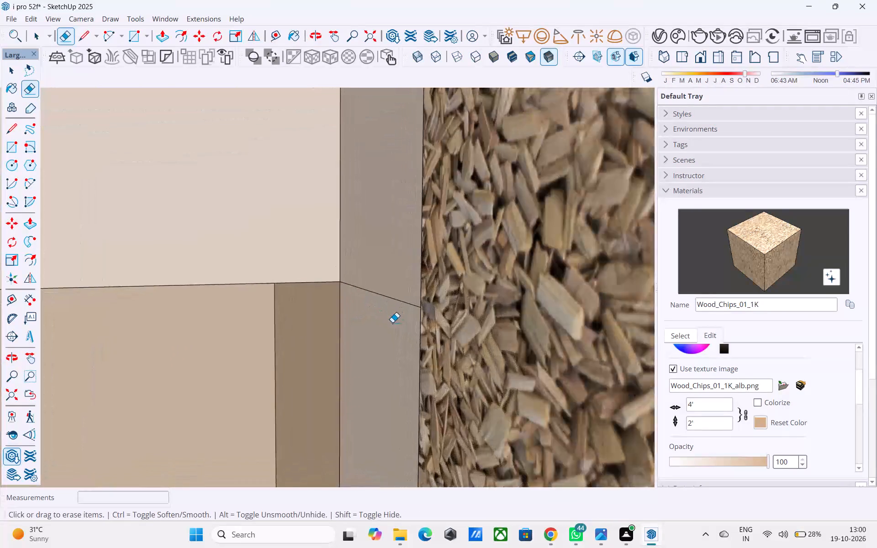
scroll(392, 322, up, 14)
middle_drag(382, 306, 724, 293)
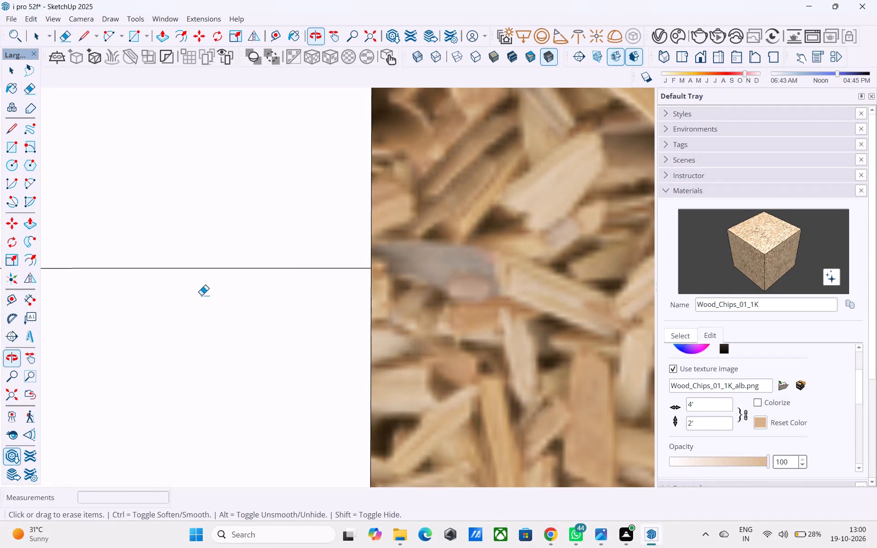
drag(201, 295, 218, 194)
Examine the panel gaps and the recess faces behind them from outside the building.
middle_drag(264, 222, 0, 247)
scroll(100, 234, down, 20)
scroll(100, 234, down, 4)
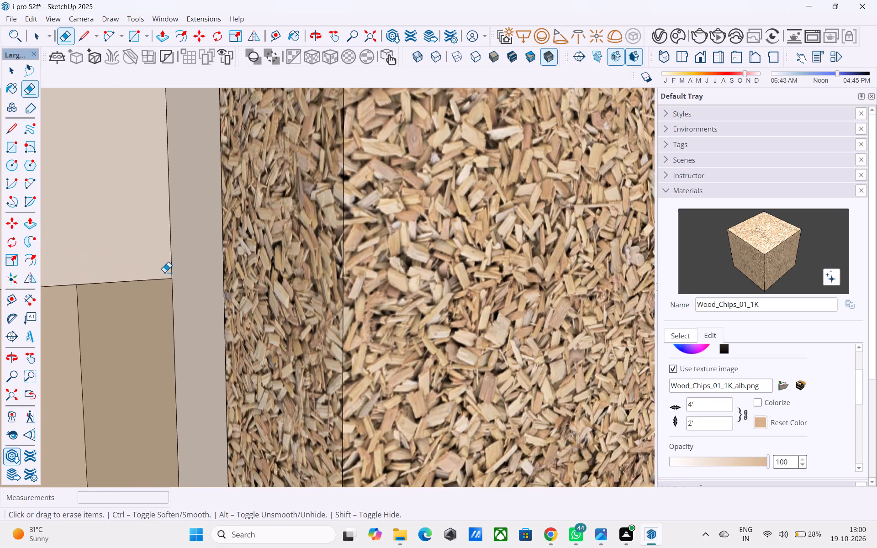
scroll(164, 272, down, 20)
scroll(164, 272, down, 10)
middle_drag(395, 323, 357, 314)
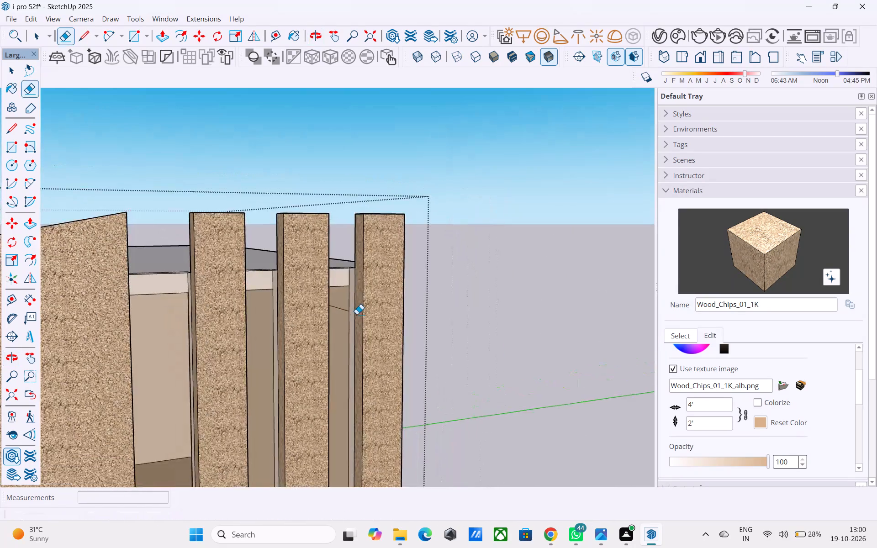
scroll(357, 314, down, 5)
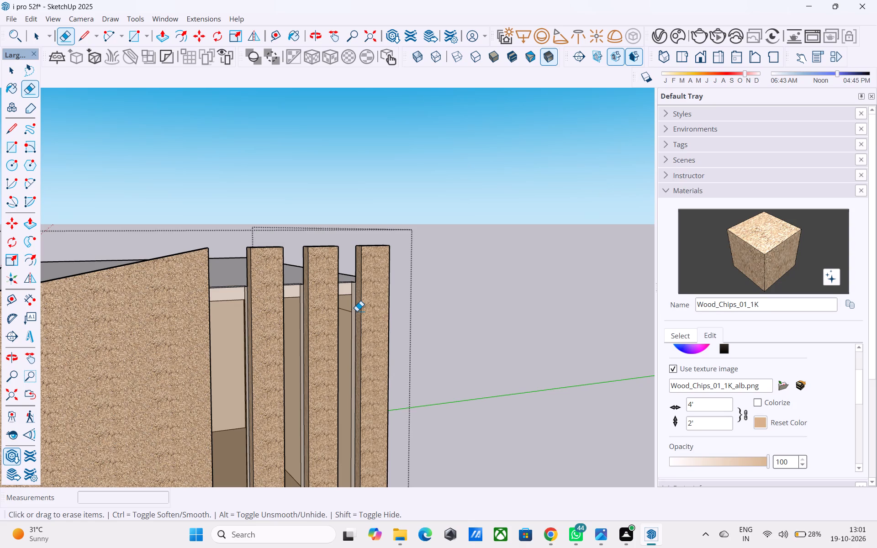
scroll(358, 332, down, 1)
middle_drag(358, 332, 362, 290)
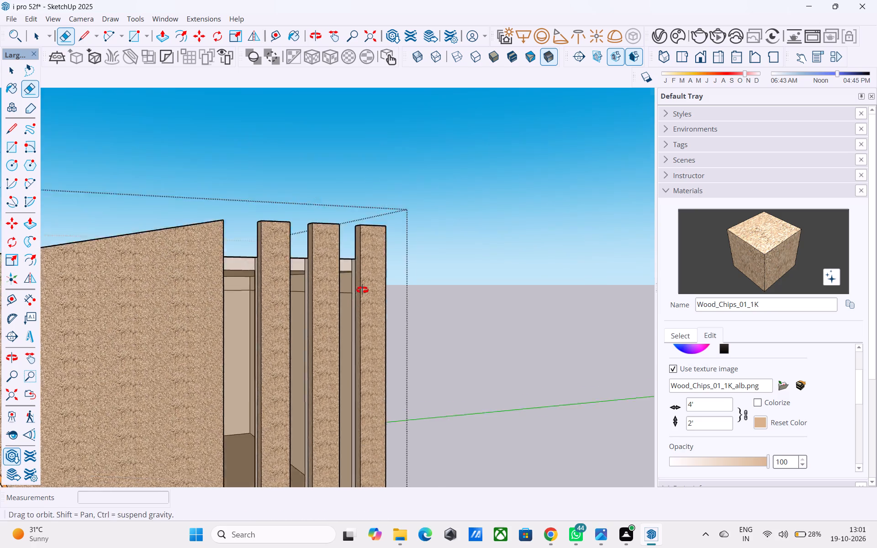
middle_drag(362, 290, 363, 289)
scroll(380, 302, down, 8)
middle_drag(458, 390, 402, 425)
Tint the Wood_Chips_01_1K material a pale greyish pink and raise its brightness to the maximum.
scroll(287, 417, up, 4)
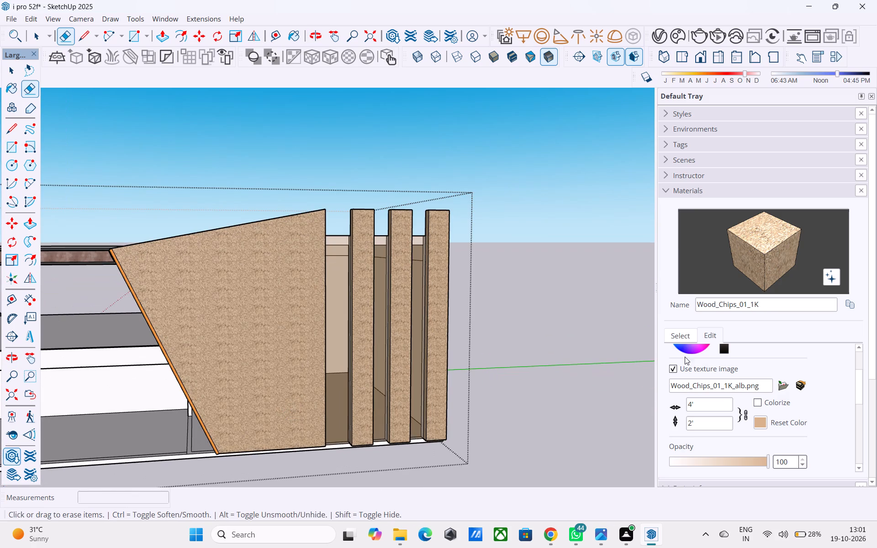
scroll(717, 338, up, 3)
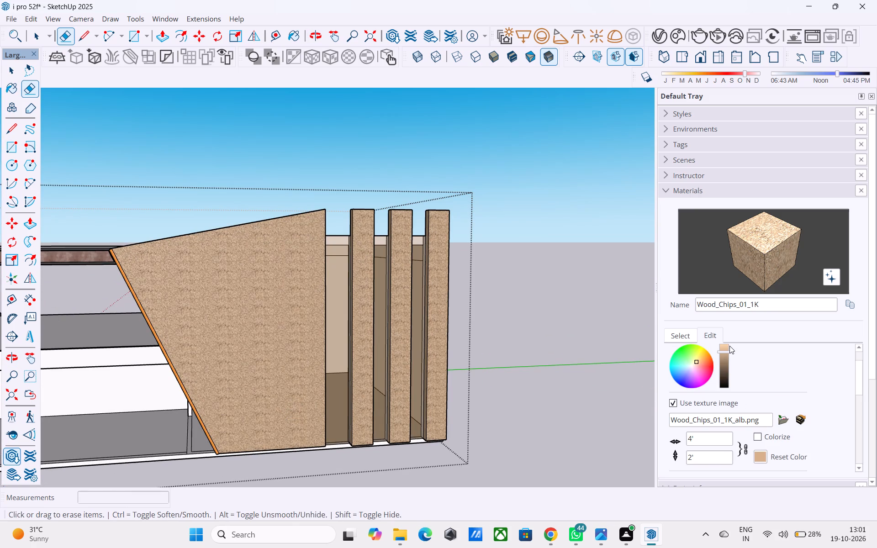
click(692, 364)
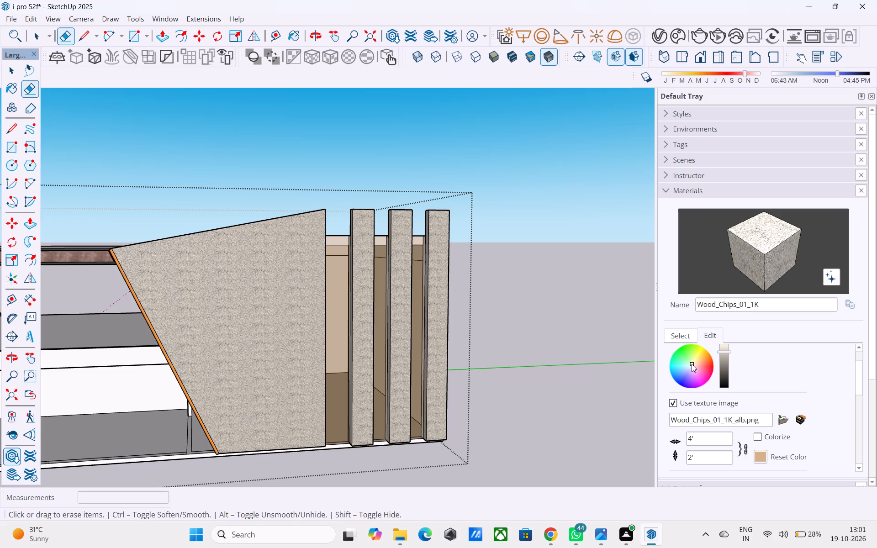
click(692, 365)
click(692, 365)
click(692, 364)
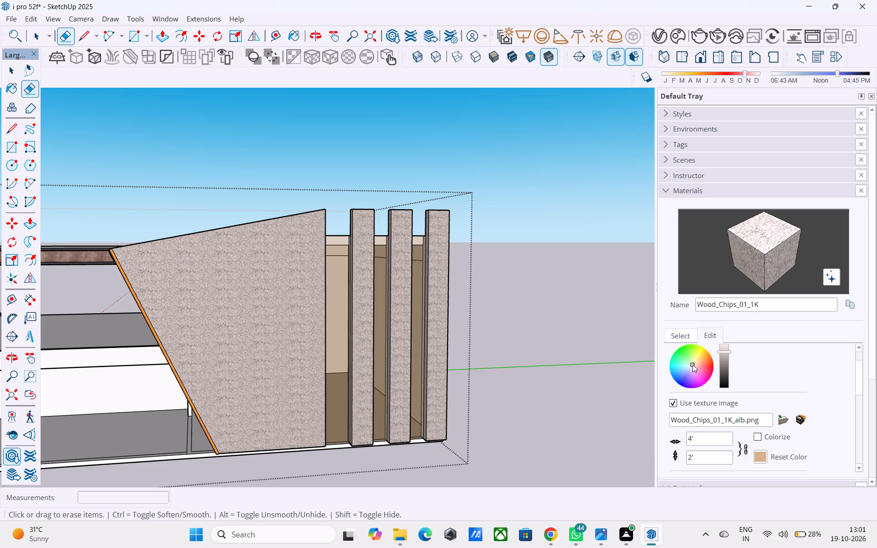
click(693, 364)
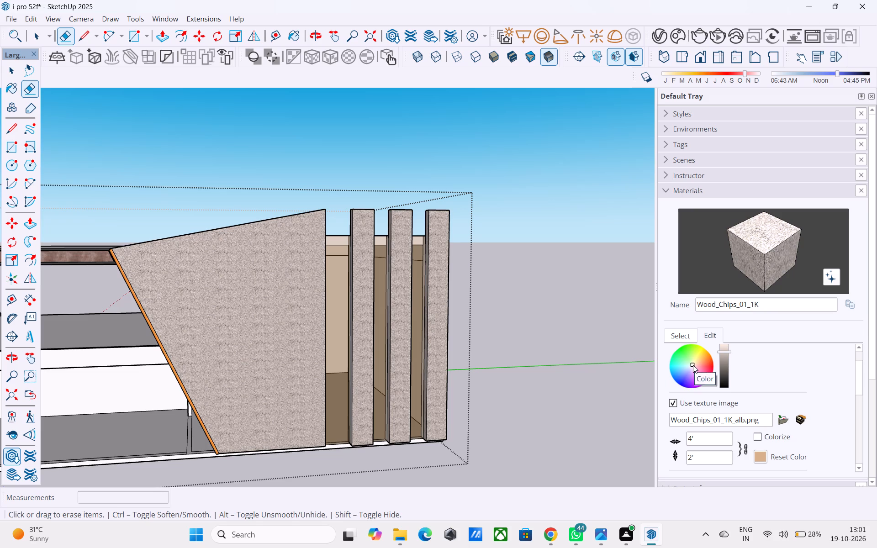
click(693, 365)
scroll(692, 368, up, 4)
scroll(692, 368, down, 2)
scroll(692, 368, up, 1)
drag(720, 352, 722, 343)
drag(722, 343, 724, 339)
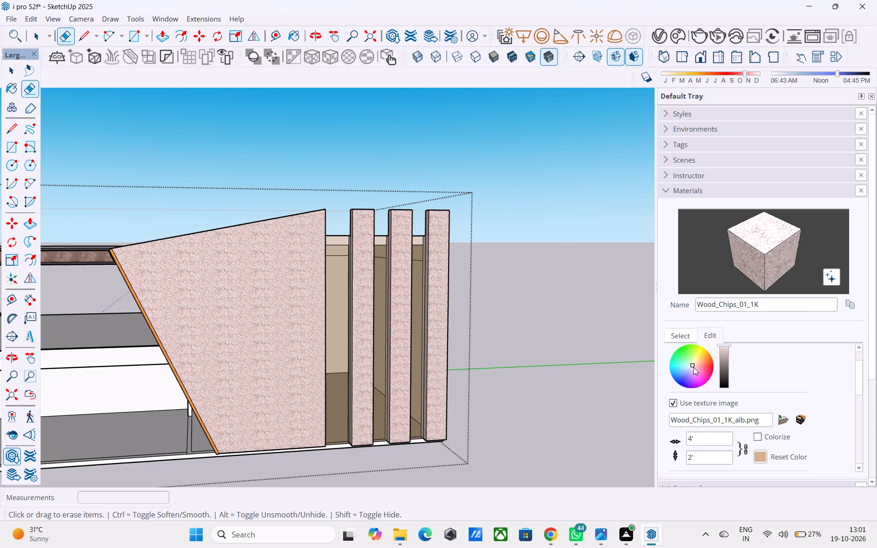
Fine-tune the Wood_Chips_01_1K material's tint to a very pale, slightly warm pinkish white.
click(693, 367)
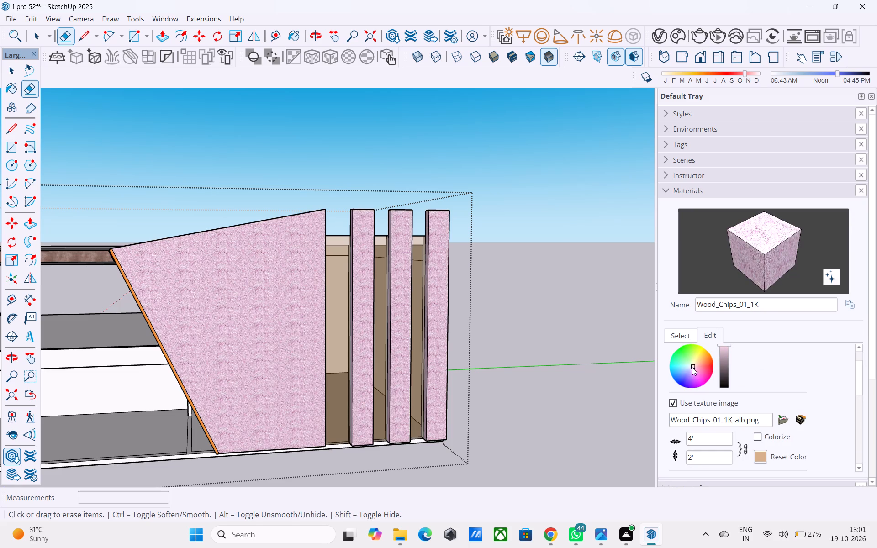
click(691, 366)
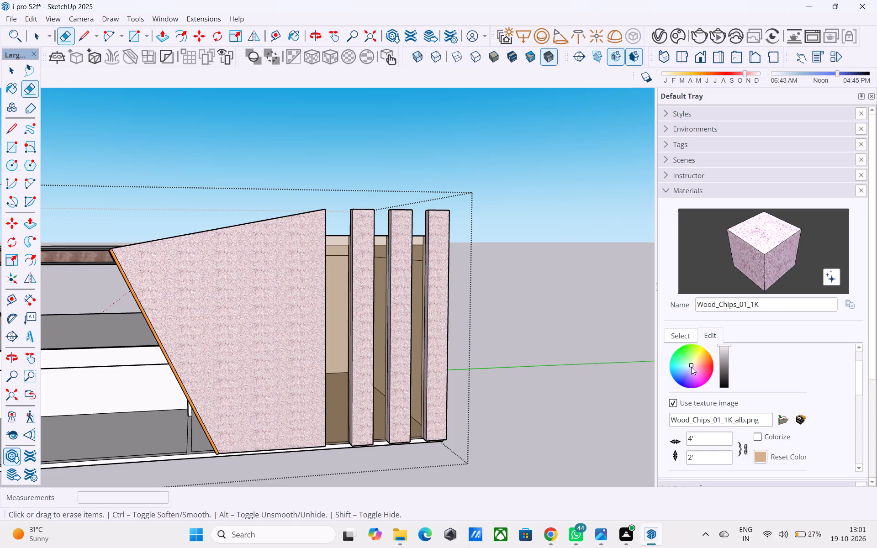
click(691, 367)
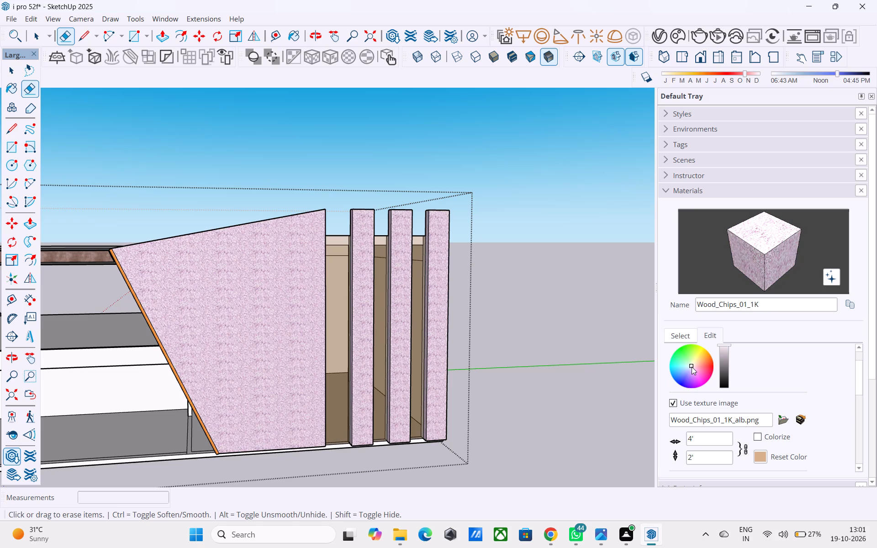
click(693, 365)
scroll(508, 298, down, 6)
middle_drag(508, 298, 509, 298)
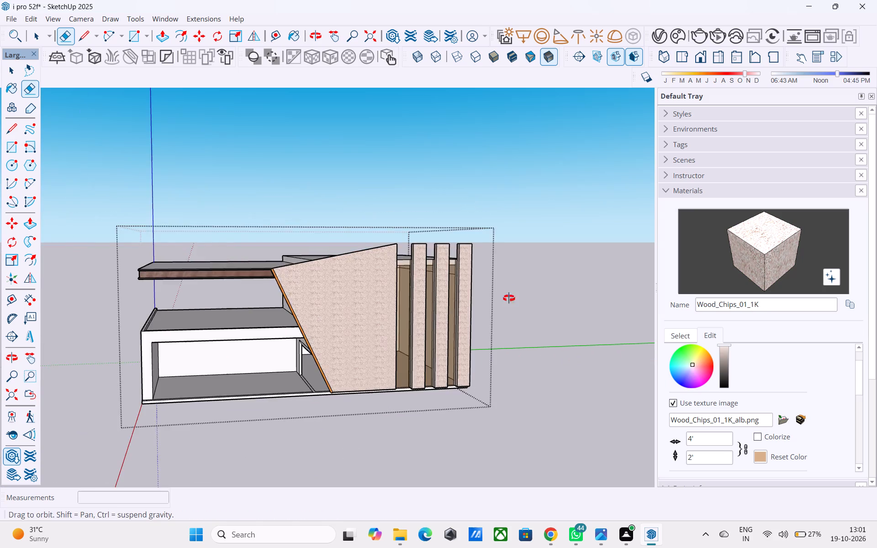
Examine the lightened panels and the roof slabs from around the building.
middle_drag(509, 298, 483, 373)
scroll(266, 237, up, 7)
middle_drag(264, 237, 286, 189)
scroll(286, 189, down, 3)
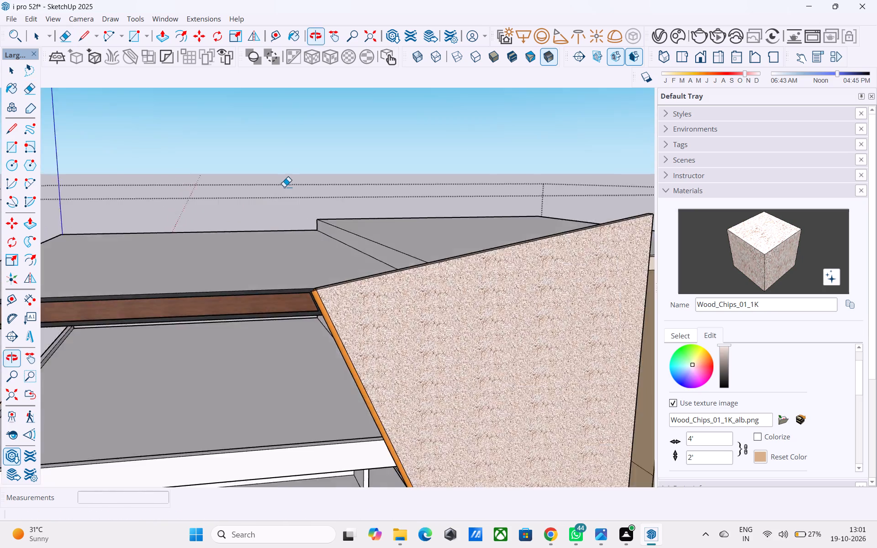
scroll(284, 187, down, 9)
middle_drag(311, 219, 386, 253)
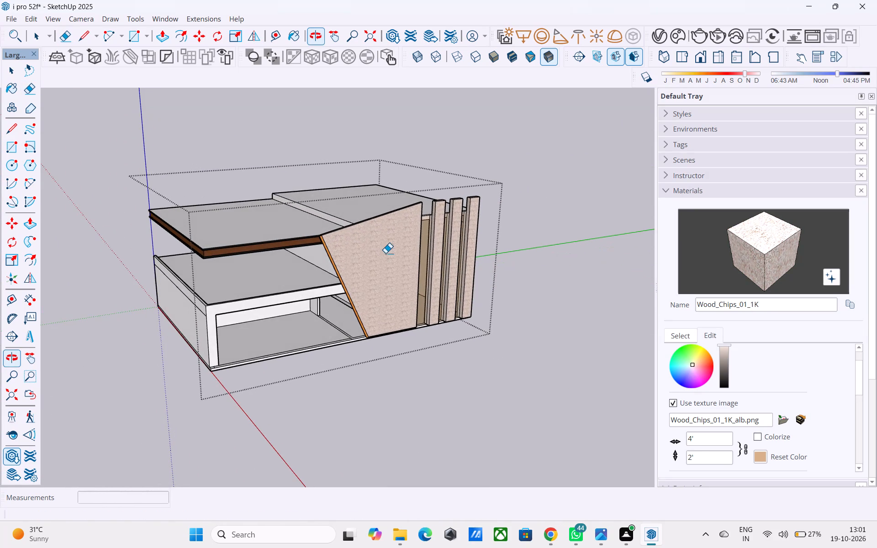
scroll(387, 236, up, 5)
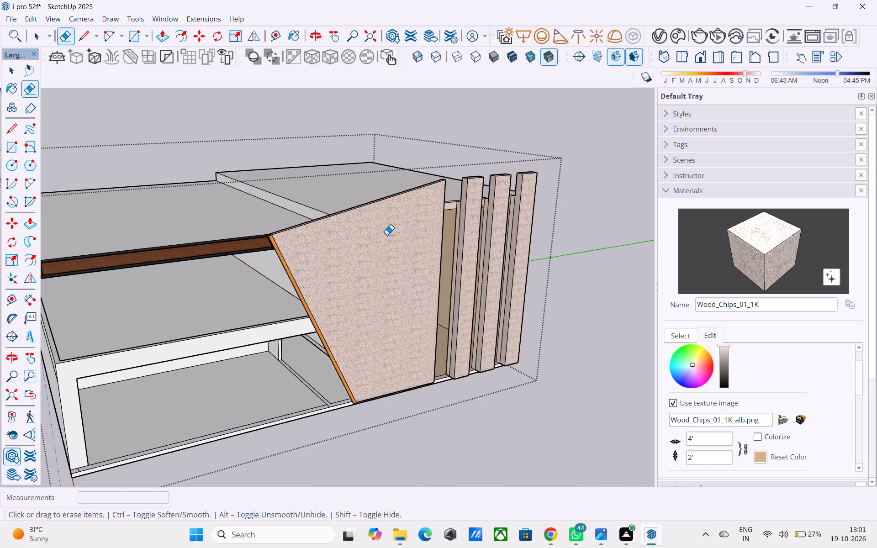
scroll(382, 234, down, 6)
middle_drag(382, 234, 374, 237)
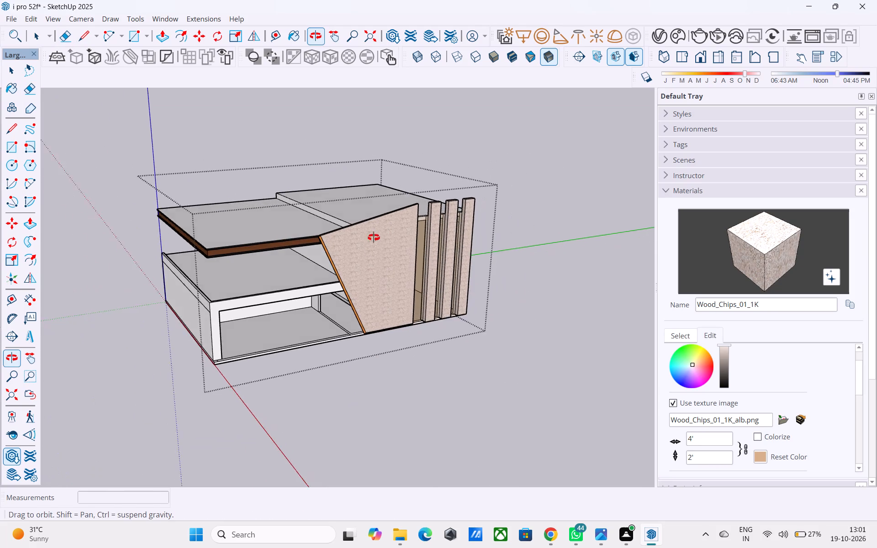
middle_drag(374, 237, 363, 241)
Recolour the in-model C04_Amber_Sunshine material on the slanted panel's edge strip to a pale peach.
scroll(363, 241, up, 18)
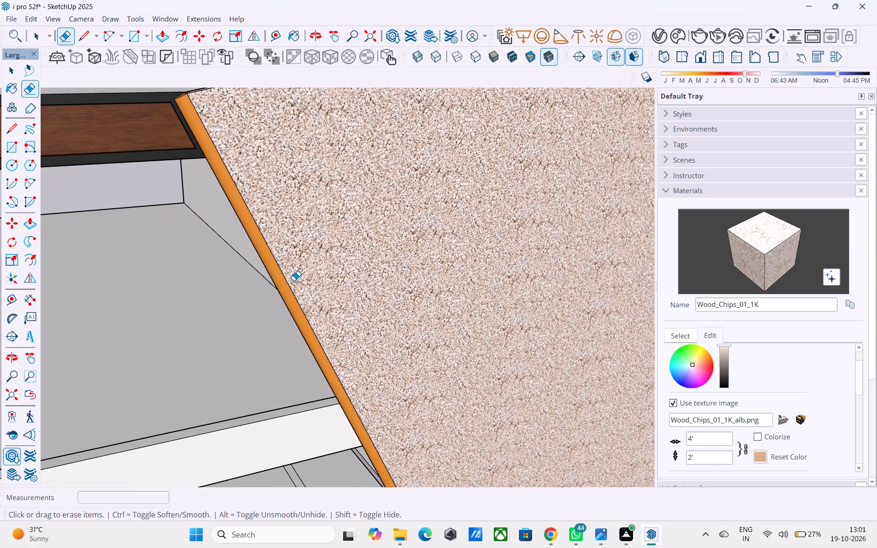
scroll(294, 281, up, 1)
key(space)
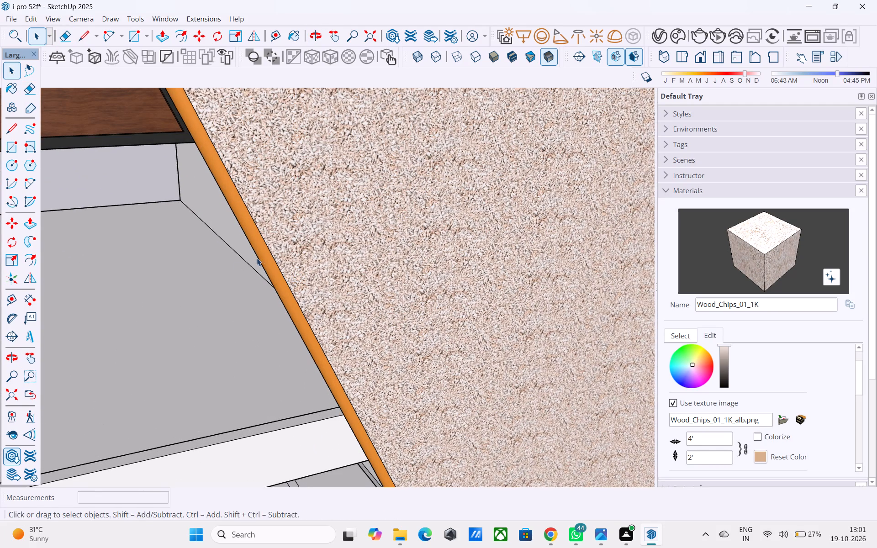
click(688, 335)
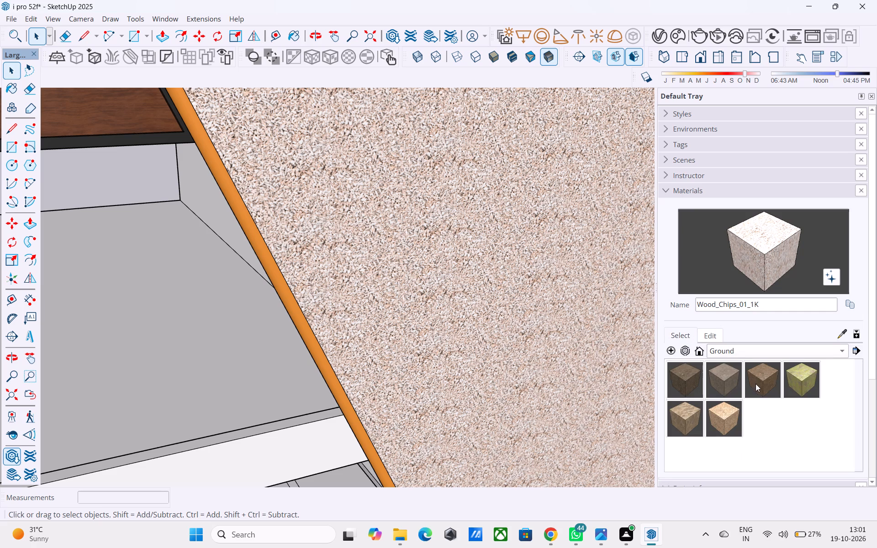
click(721, 348)
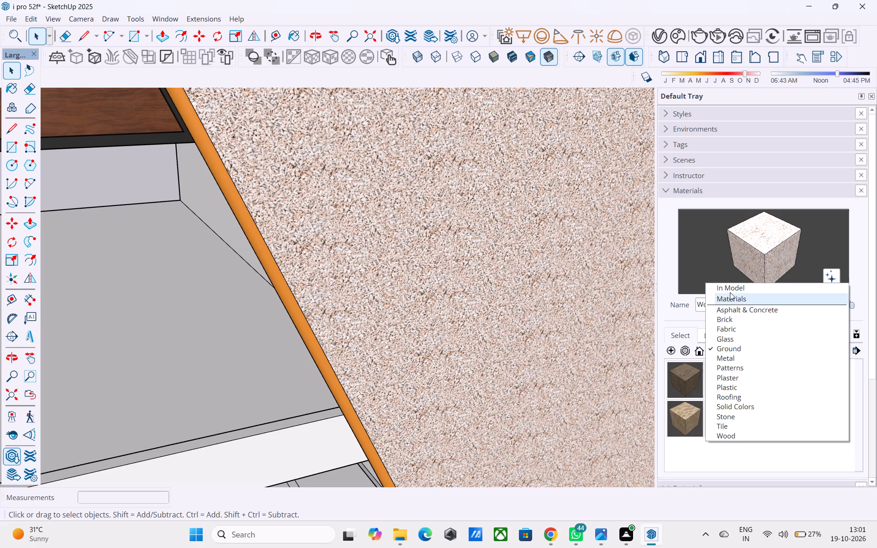
click(731, 292)
scroll(754, 379, down, 2)
scroll(754, 379, up, 3)
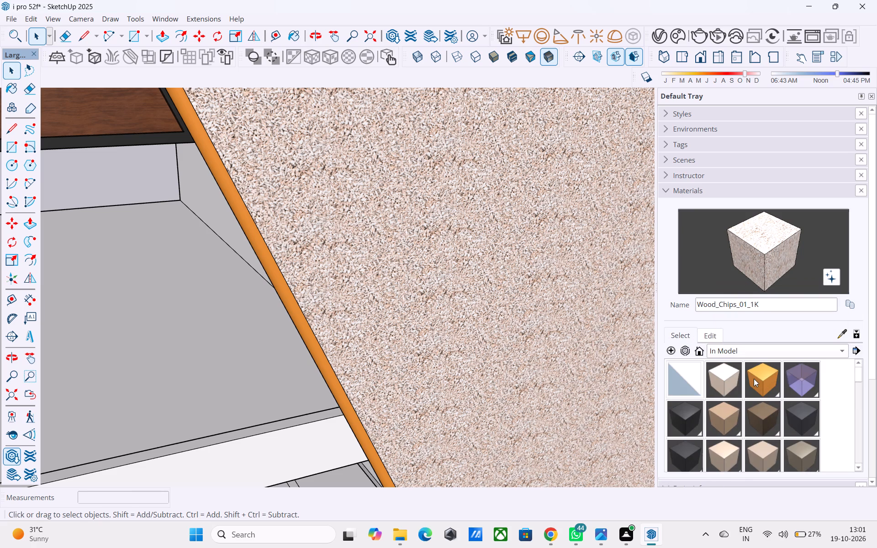
click(754, 379)
click(715, 334)
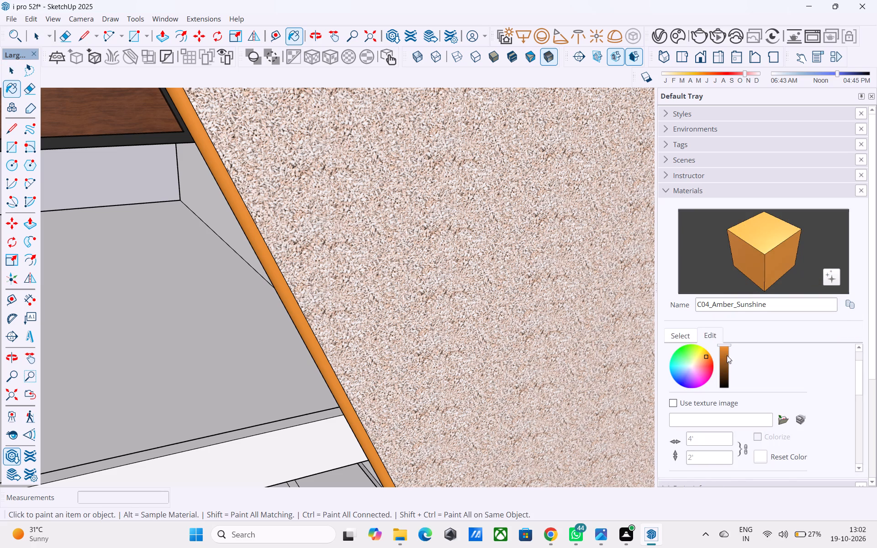
click(697, 361)
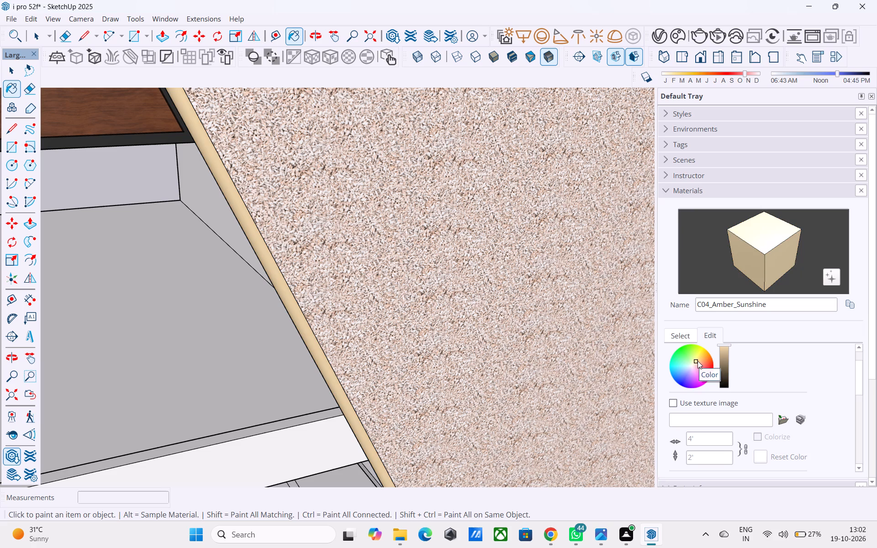
click(696, 362)
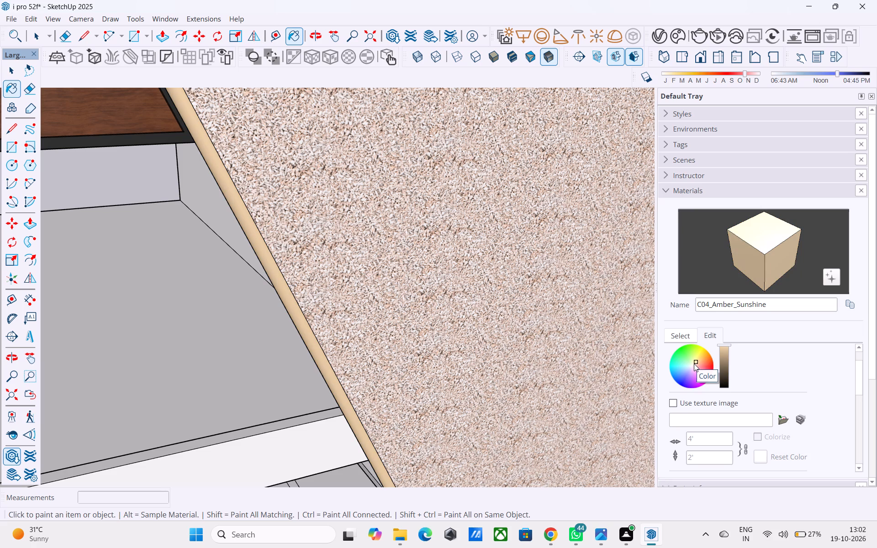
click(694, 364)
click(694, 364)
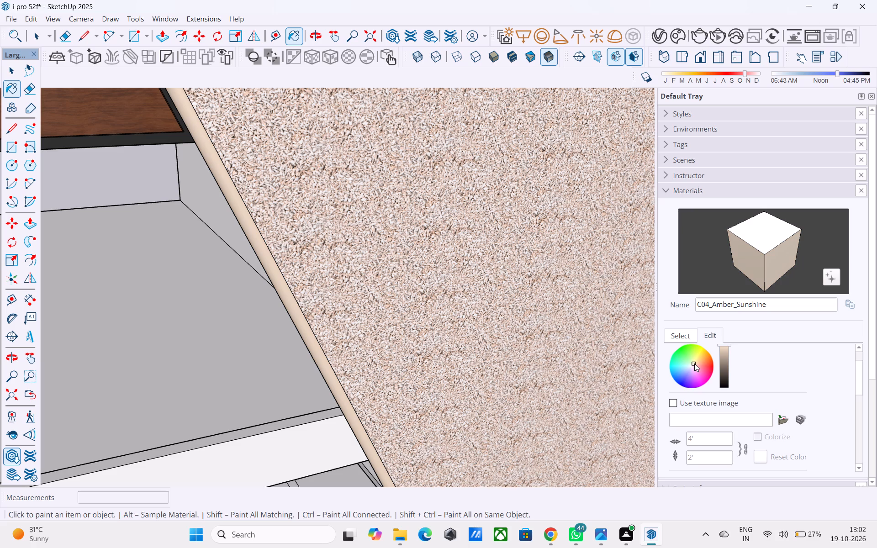
click(695, 364)
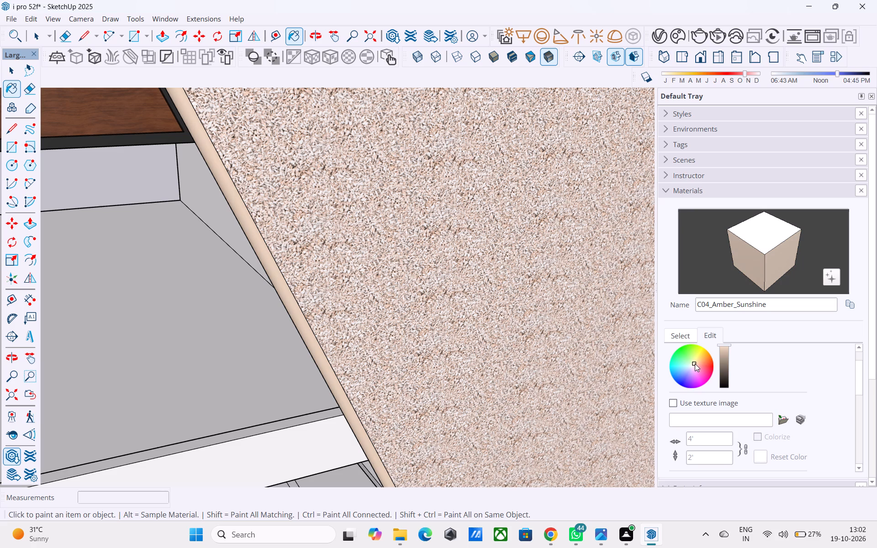
click(696, 363)
click(784, 262)
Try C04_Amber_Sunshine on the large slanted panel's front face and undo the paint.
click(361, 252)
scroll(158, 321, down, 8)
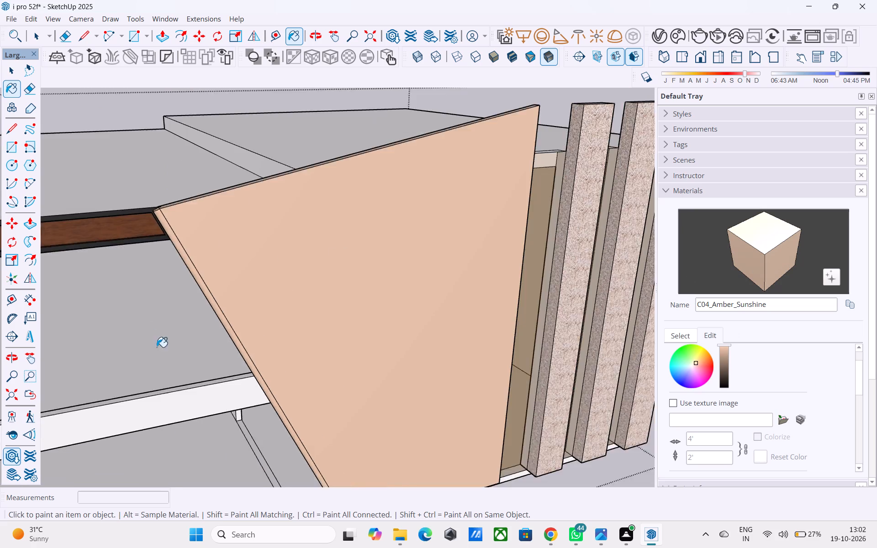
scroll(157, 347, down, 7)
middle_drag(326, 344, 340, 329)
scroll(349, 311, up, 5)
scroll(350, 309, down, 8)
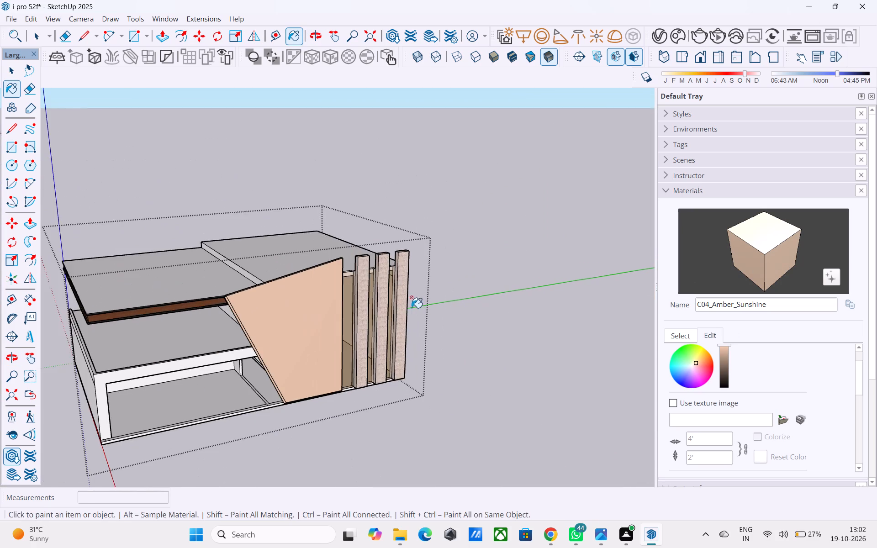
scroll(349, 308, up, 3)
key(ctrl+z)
Examine the large slanted panel, its edge strip, and the narrow panels from the front and above.
scroll(218, 351, up, 3)
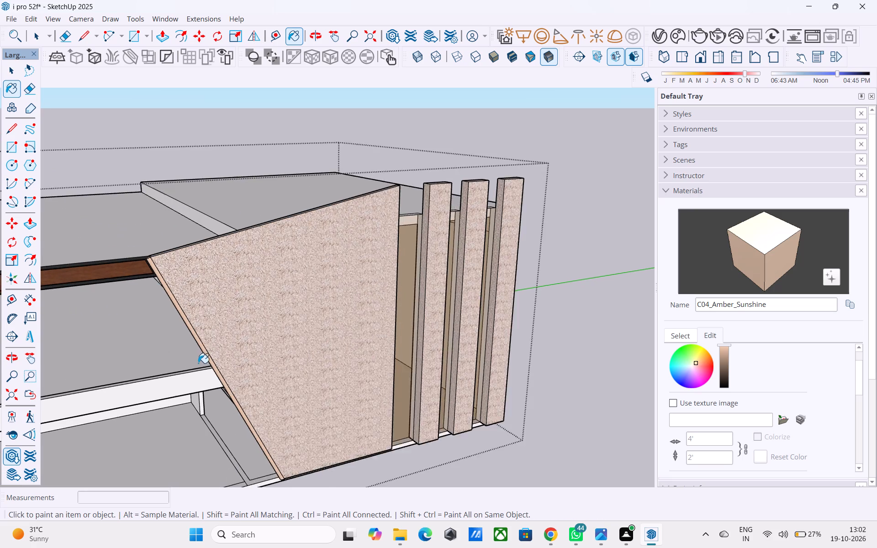
scroll(198, 363, up, 2)
middle_drag(210, 360, 224, 371)
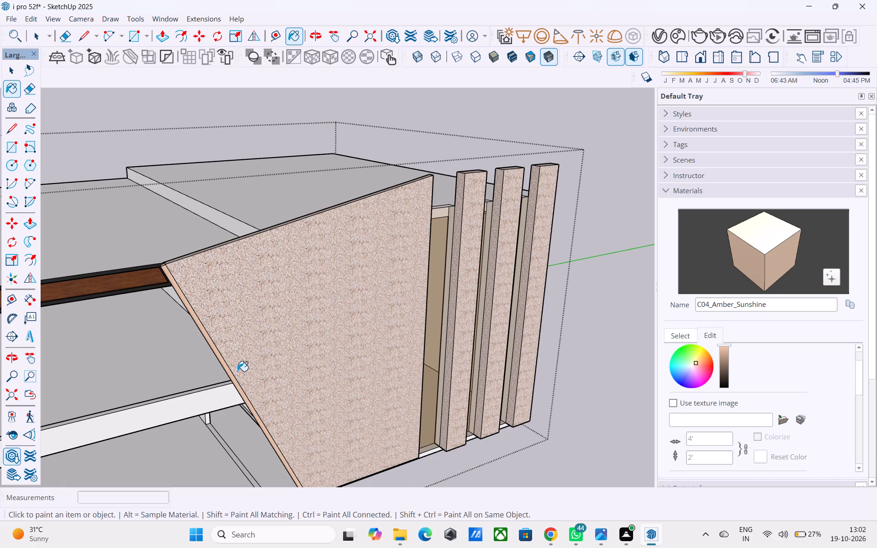
scroll(313, 316, up, 1)
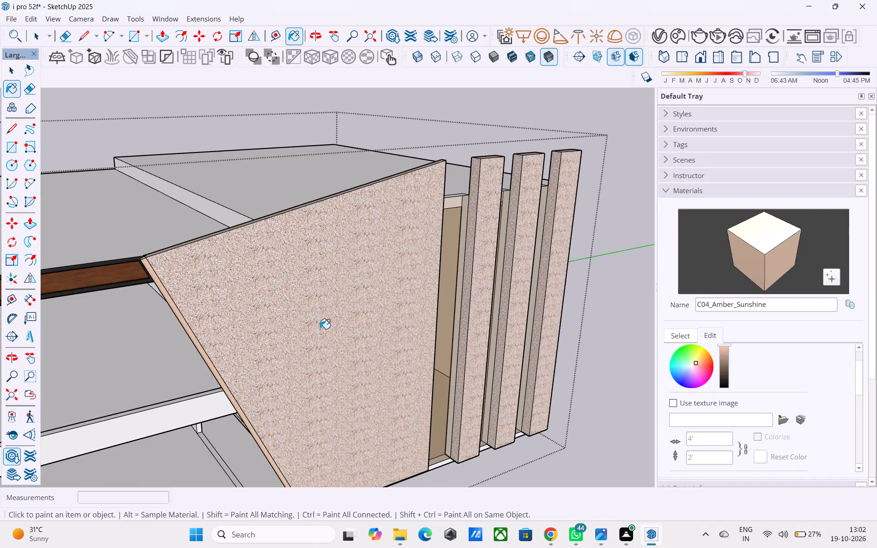
scroll(340, 341, down, 6)
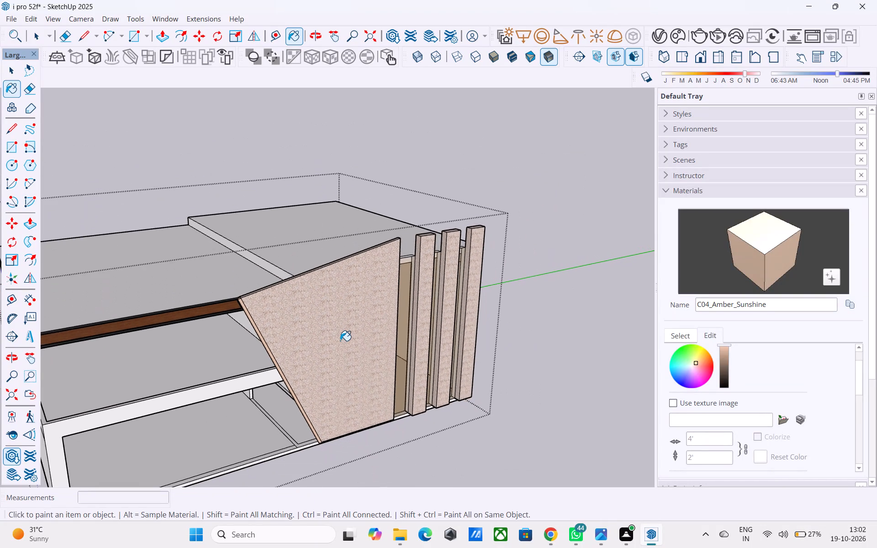
scroll(340, 341, down, 2)
middle_click(341, 341)
scroll(291, 235, up, 5)
middle_drag(298, 251, 502, 376)
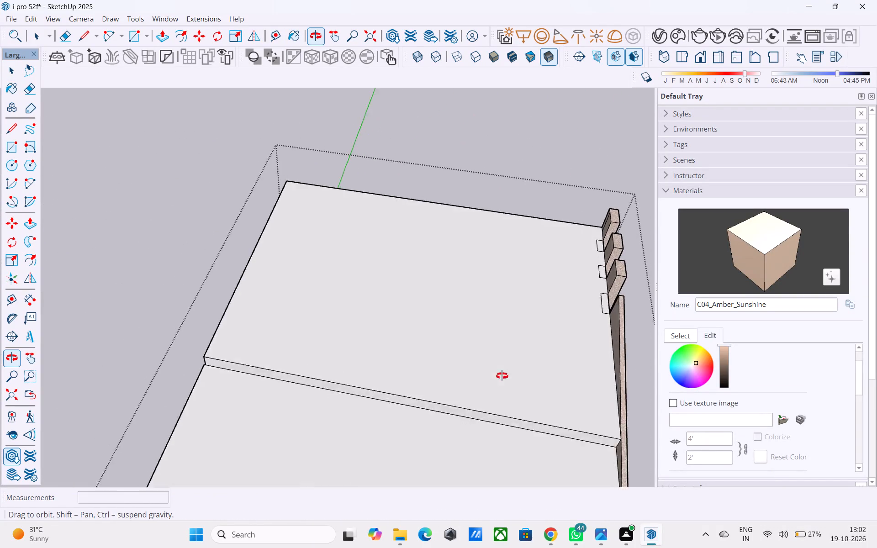
middle_drag(502, 376, 524, 362)
scroll(618, 295, up, 9)
middle_drag(594, 287, 474, 261)
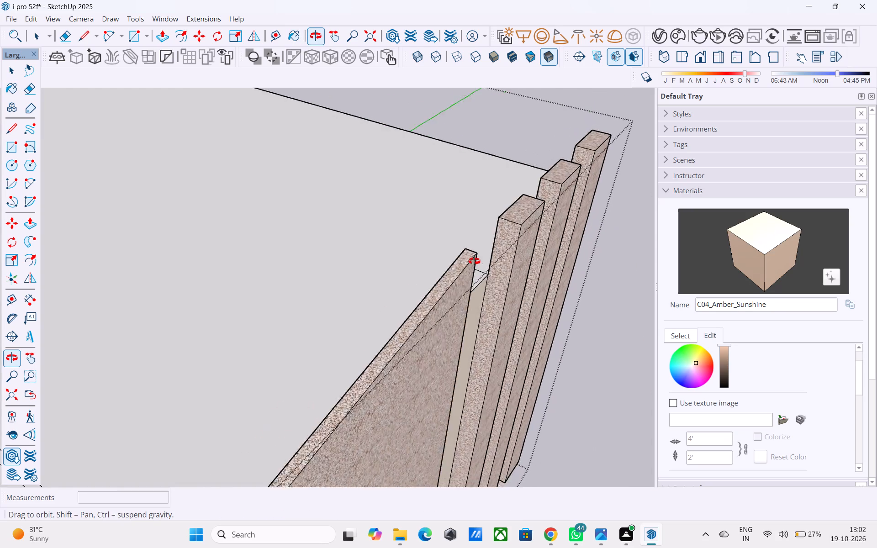
middle_drag(474, 261, 387, 188)
scroll(447, 236, down, 6)
scroll(491, 269, up, 1)
scroll(491, 269, down, 2)
middle_drag(490, 282, 421, 207)
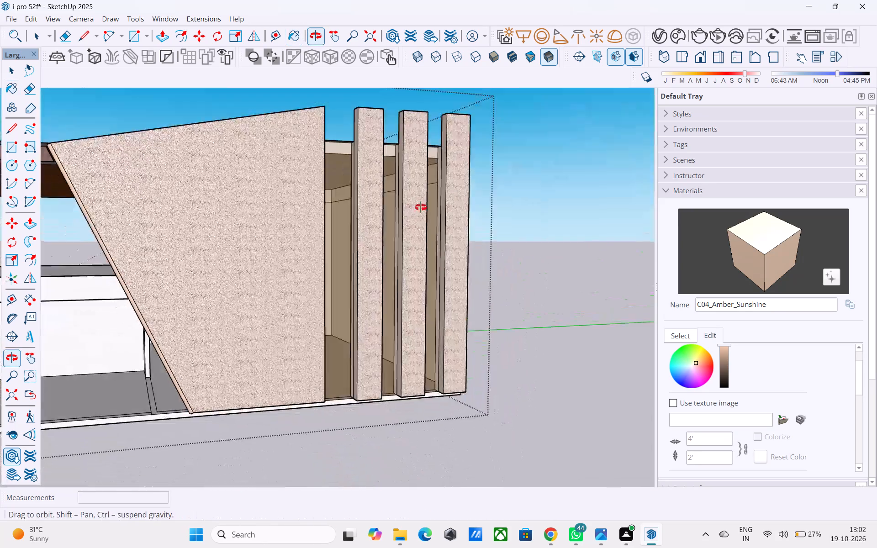
middle_drag(421, 207, 426, 194)
Pull the upper recess face behind the gap between the large panel and the first narrow panel outward 9 inches.
scroll(329, 96, up, 19)
middle_drag(374, 151, 372, 139)
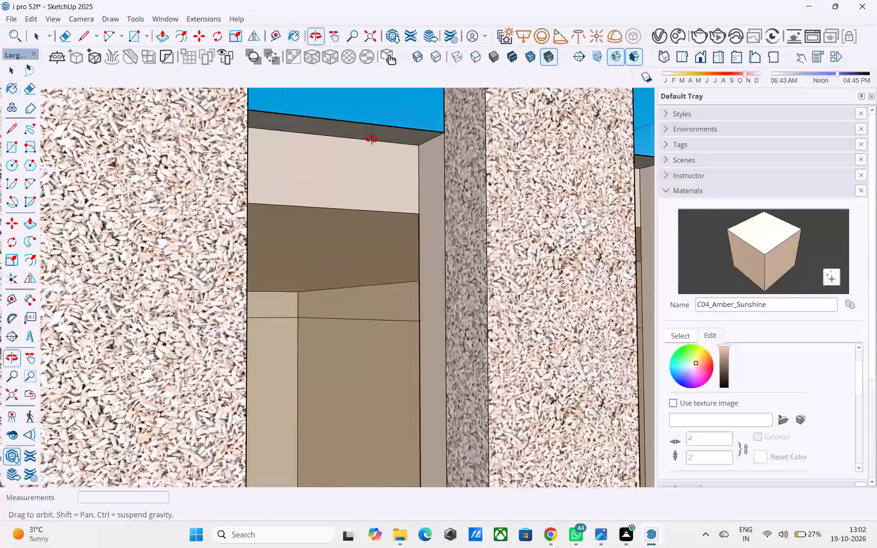
middle_drag(372, 139, 374, 139)
scroll(396, 139, up, 1)
scroll(396, 139, down, 1)
scroll(396, 139, up, 15)
middle_drag(387, 153, 451, 104)
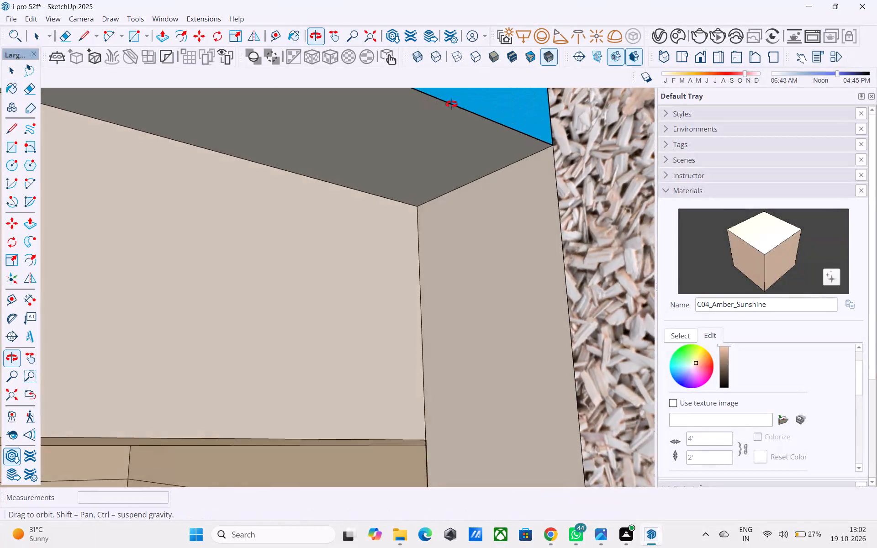
middle_drag(451, 104, 685, 153)
key(space)
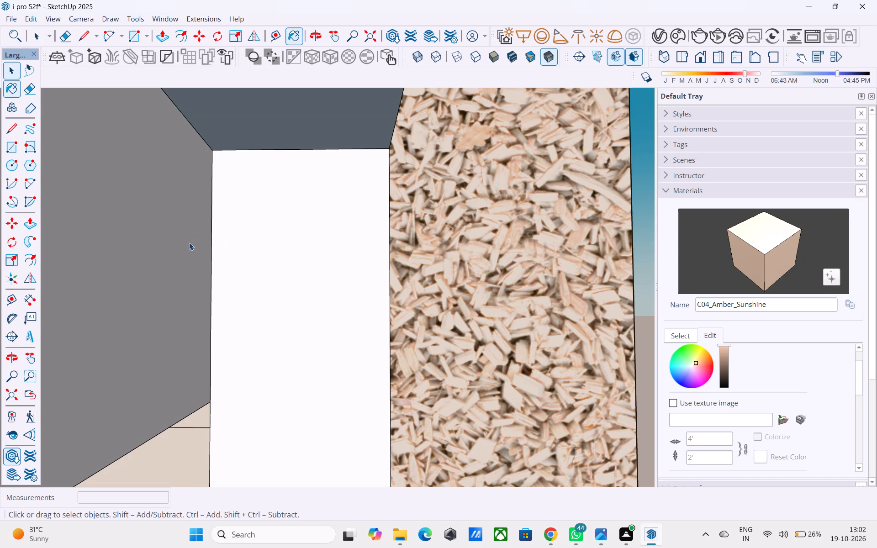
click(184, 242)
key(p)
click(184, 242)
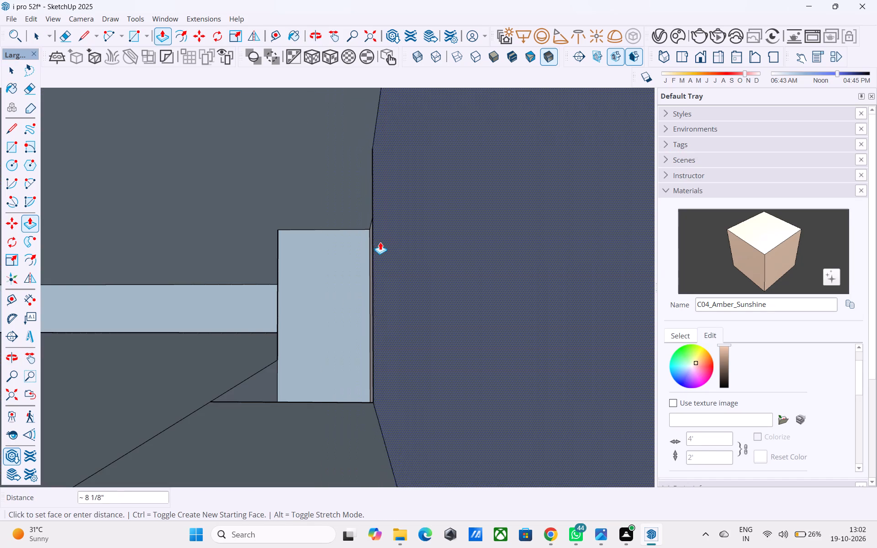
middle_drag(385, 239, 209, 240)
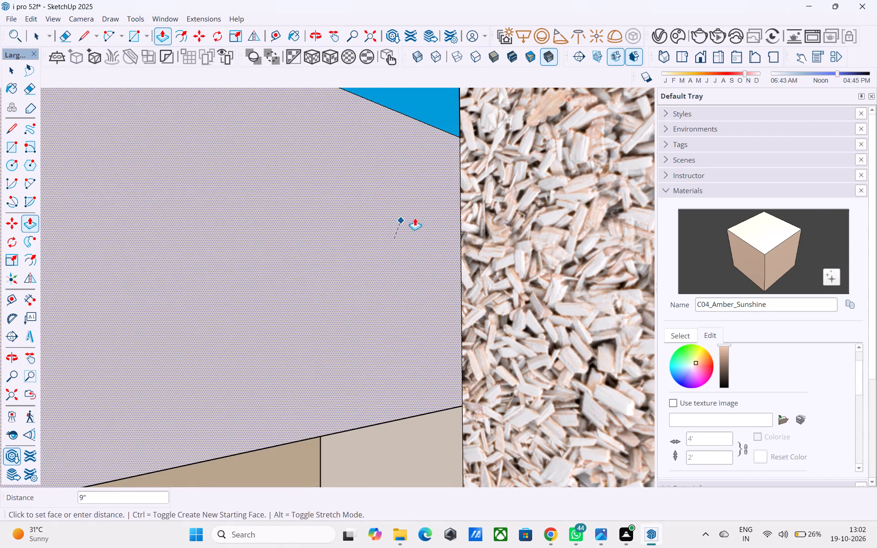
click(430, 214)
Pull the upper recess face behind the gap between the first and second narrow panels outward 9 inches.
scroll(352, 227, down, 10)
middle_drag(338, 236, 311, 267)
scroll(300, 269, down, 2)
middle_drag(291, 275, 173, 302)
scroll(144, 321, up, 20)
scroll(144, 321, up, 7)
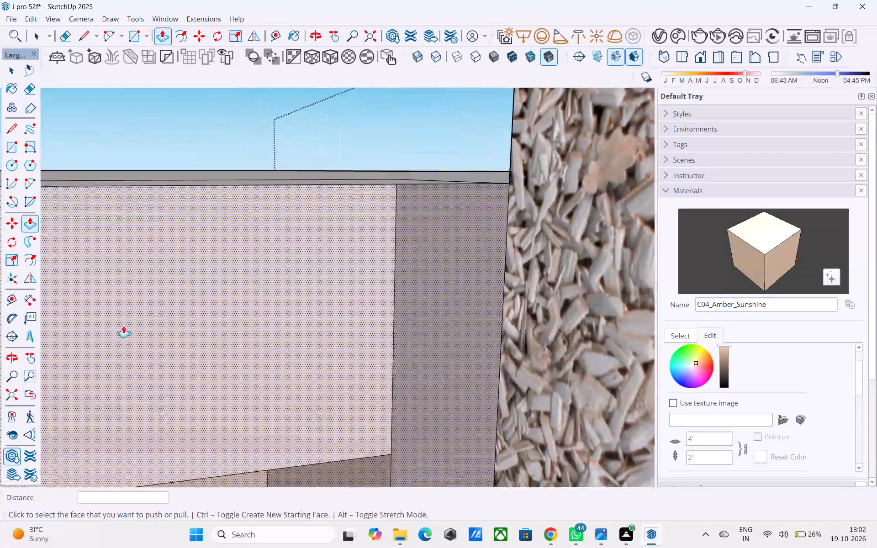
scroll(123, 326, up, 5)
middle_drag(120, 332, 503, 248)
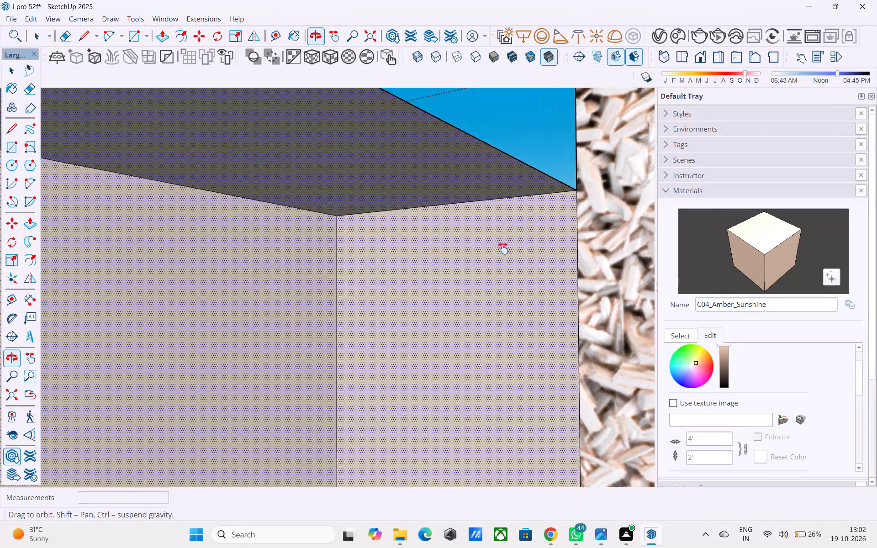
middle_drag(503, 248, 740, 176)
click(231, 261)
middle_drag(314, 262, 193, 274)
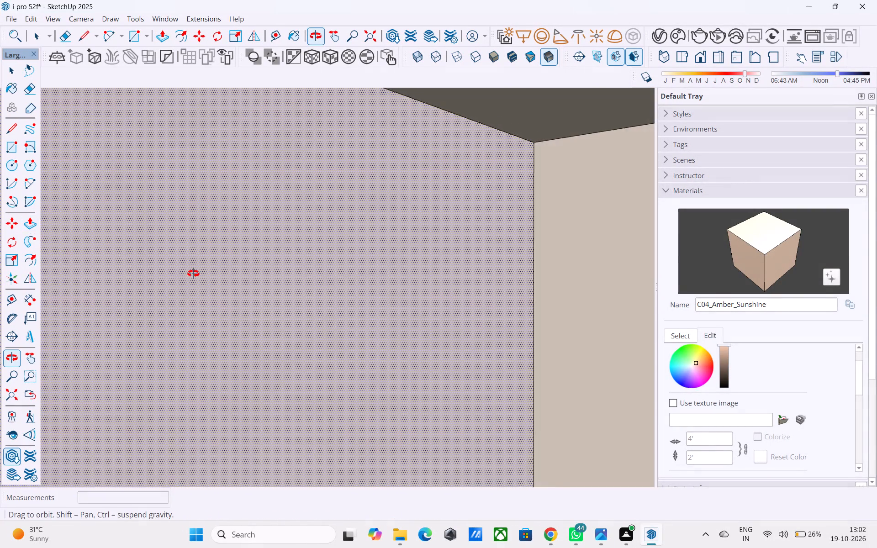
middle_drag(193, 274, 184, 274)
scroll(179, 271, down, 17)
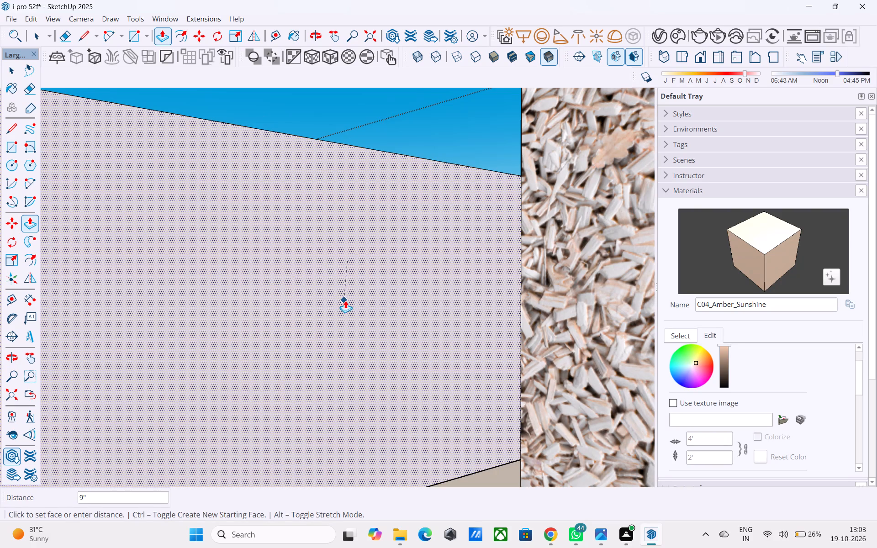
click(346, 300)
Pull the upper recess face behind the gap between the second and third narrow panels outward 9 inches.
scroll(281, 295, down, 9)
shift+middle_drag(324, 287, 9, 334)
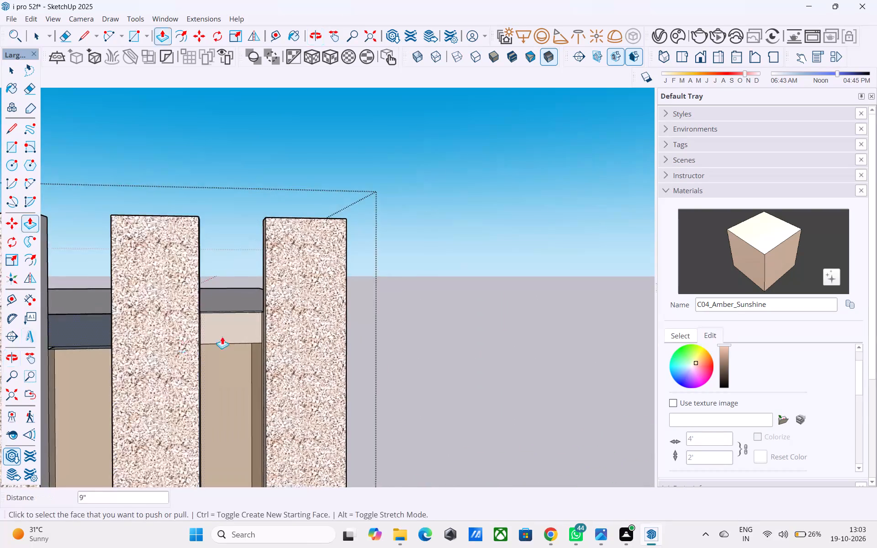
scroll(219, 332, up, 20)
scroll(219, 332, up, 10)
middle_drag(234, 324, 307, 327)
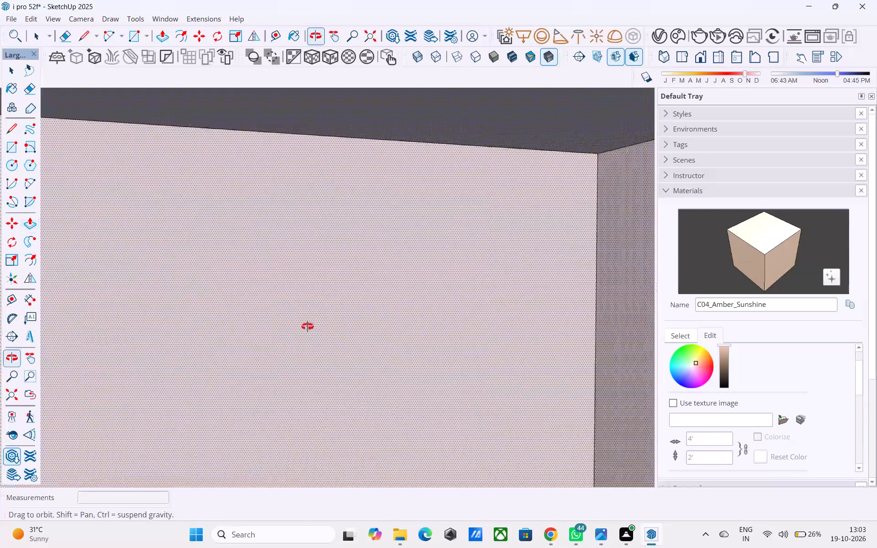
middle_drag(307, 327, 509, 311)
shift+middle_drag(354, 295, 693, 250)
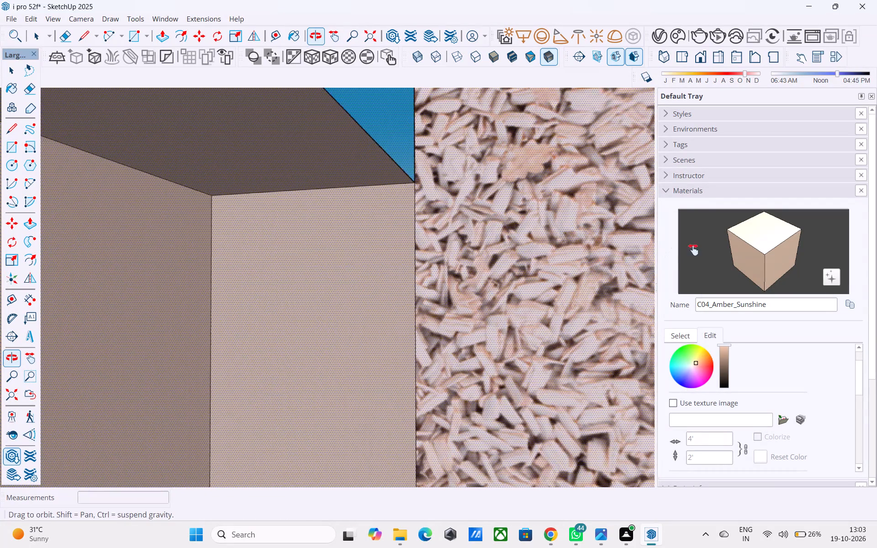
shift+middle_drag(693, 250, 696, 250)
shift+middle_drag(378, 270, 549, 274)
shift+middle_drag(297, 282, 734, 230)
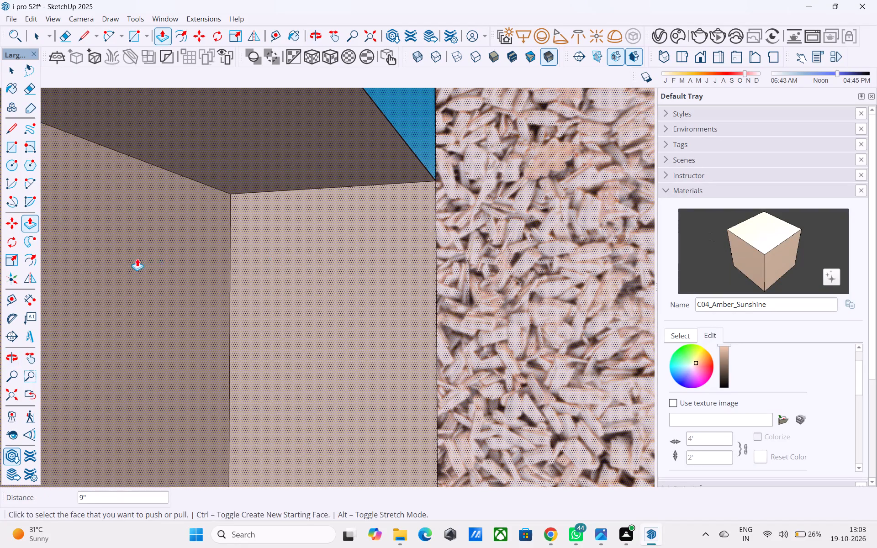
shift+middle_drag(137, 258, 438, 271)
middle_drag(315, 271, 448, 270)
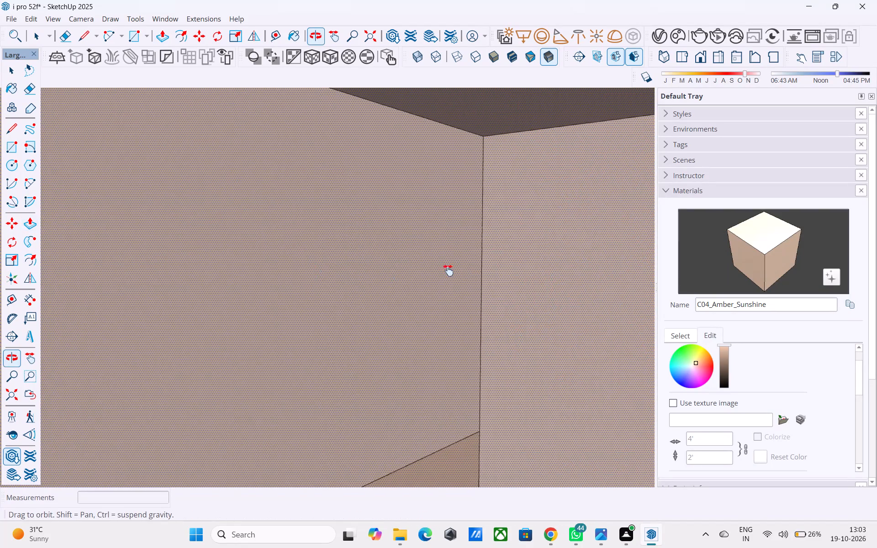
middle_drag(448, 270, 749, 228)
shift+middle_drag(381, 237, 471, 238)
scroll(471, 238, up, 13)
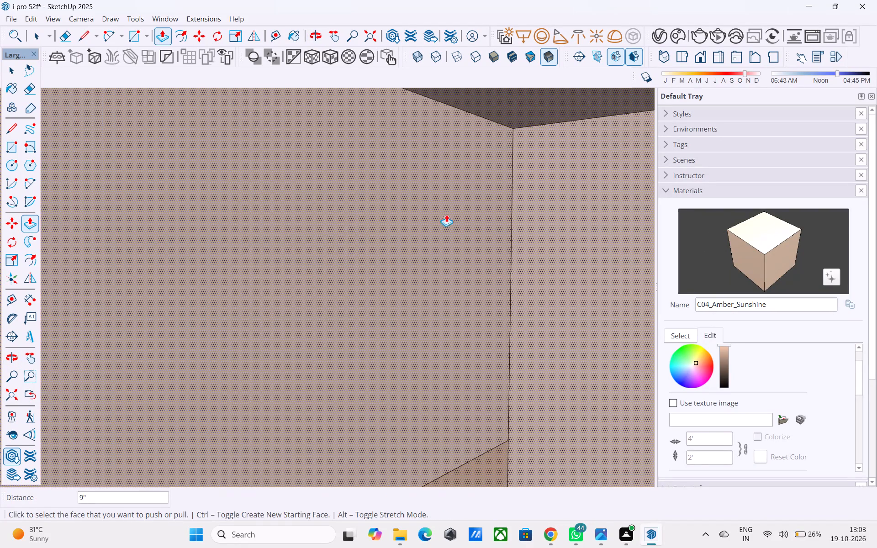
scroll(446, 214, up, 20)
scroll(283, 205, up, 5)
middle_drag(272, 212, 272, 213)
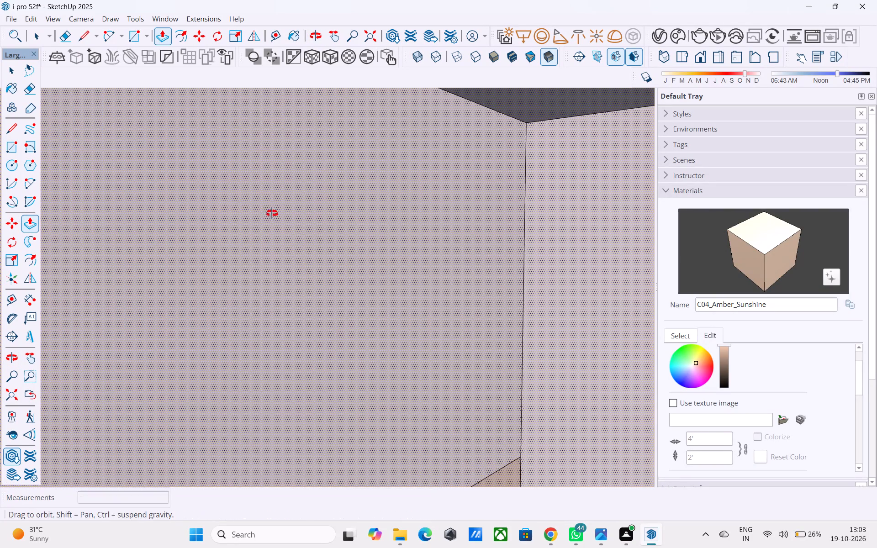
middle_drag(272, 213, 363, 212)
shift+middle_drag(311, 227, 627, 169)
shift+scroll(311, 227, up, 1)
double_click(174, 282)
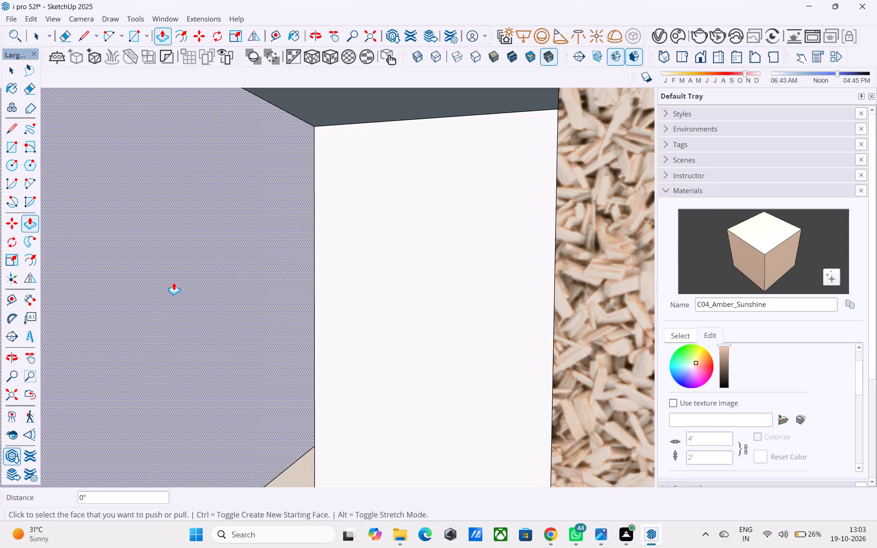
Draw a rectangle about 3' by 1' 7/8" closing the front of the upper recess between the large panel and the first narrow panel.
middle_drag(174, 282, 27, 281)
scroll(120, 253, down, 20)
scroll(120, 253, down, 6)
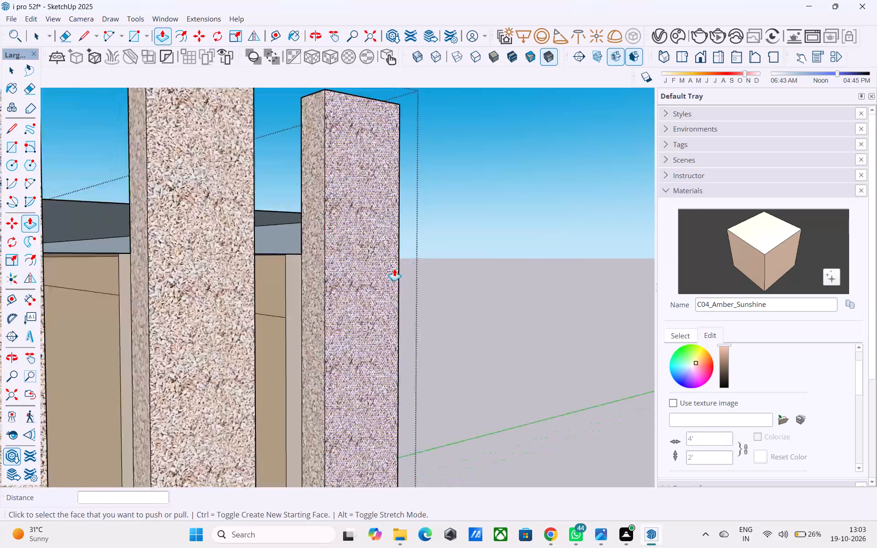
scroll(394, 269, down, 13)
middle_drag(303, 297, 231, 316)
scroll(175, 322, up, 3)
middle_drag(122, 278, 154, 303)
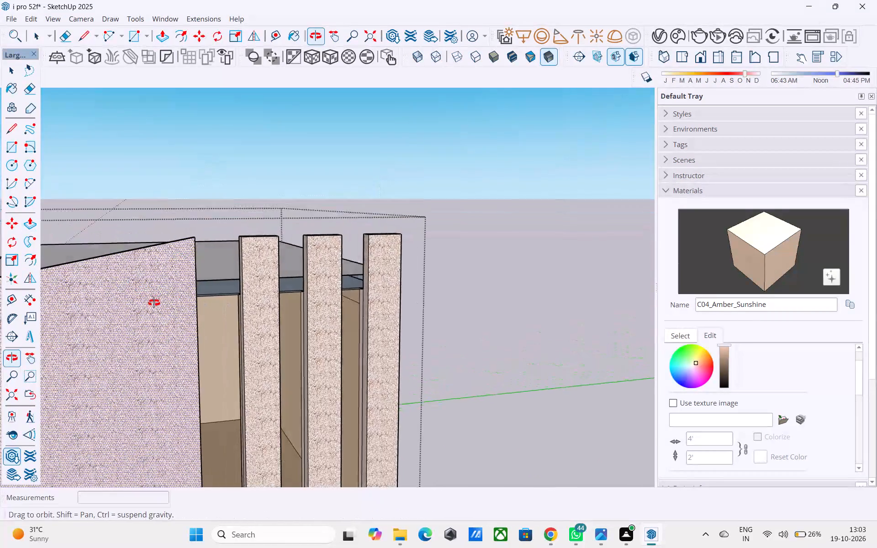
middle_drag(154, 303, 32, 321)
key(r)
scroll(210, 291, up, 20)
scroll(210, 291, up, 1)
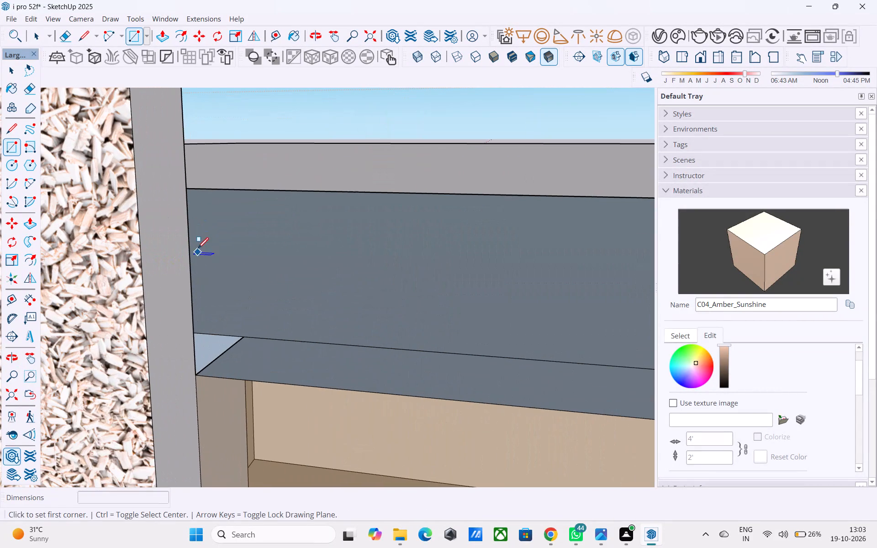
click(187, 192)
scroll(375, 308, down, 1)
middle_drag(375, 308, 287, 268)
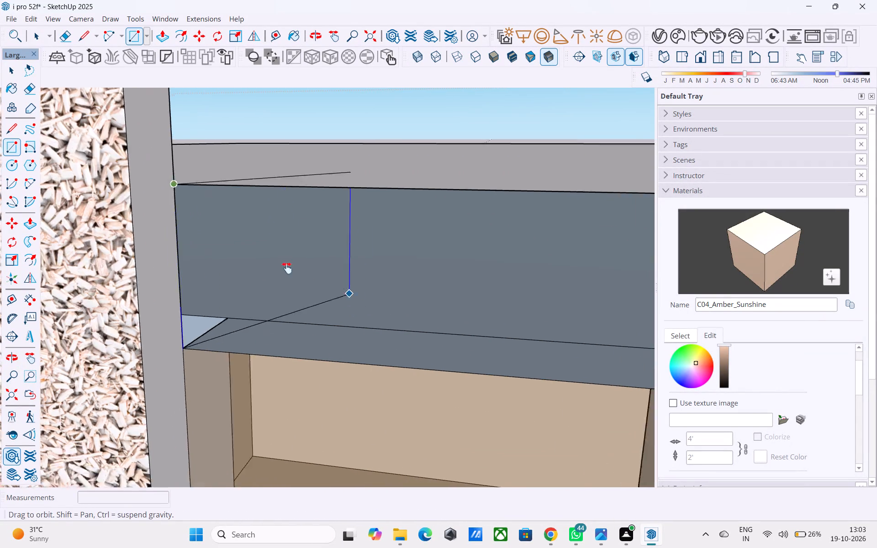
middle_drag(287, 268, 320, 285)
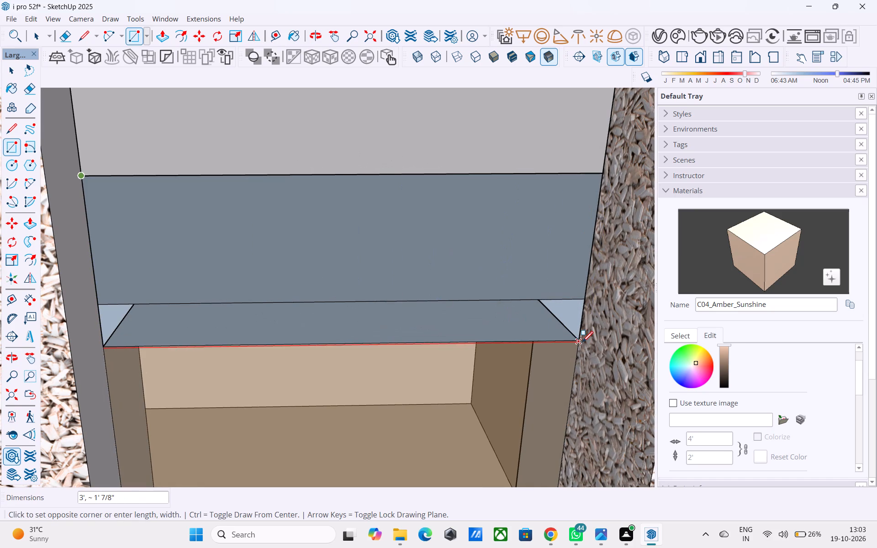
click(582, 343)
Draw a rectangle about 2' by 1' 3/4" closing the front of the upper recess between the first and second narrow panels.
middle_drag(578, 343, 301, 279)
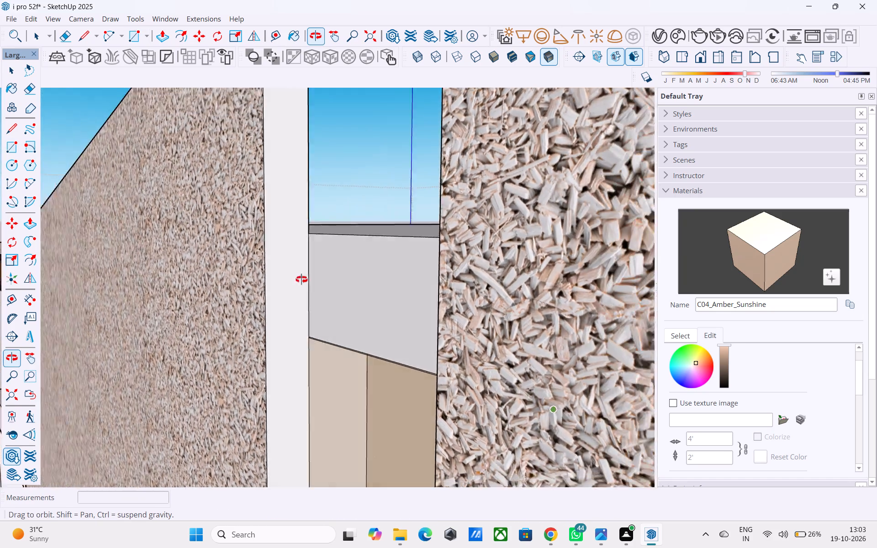
middle_drag(301, 279, 254, 281)
scroll(238, 263, down, 8)
shift+middle_drag(297, 272, 538, 318)
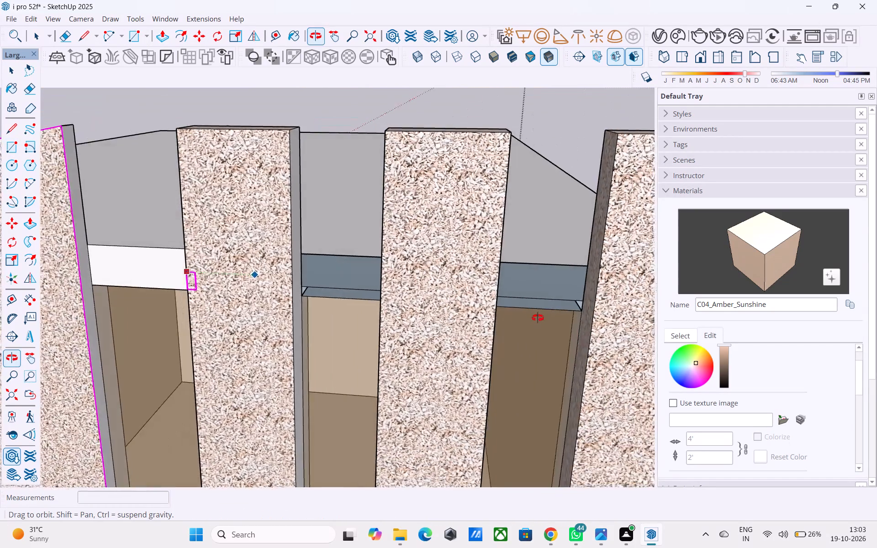
shift+middle_drag(538, 318, 535, 315)
scroll(349, 258, up, 7)
click(248, 248)
middle_drag(340, 290, 304, 238)
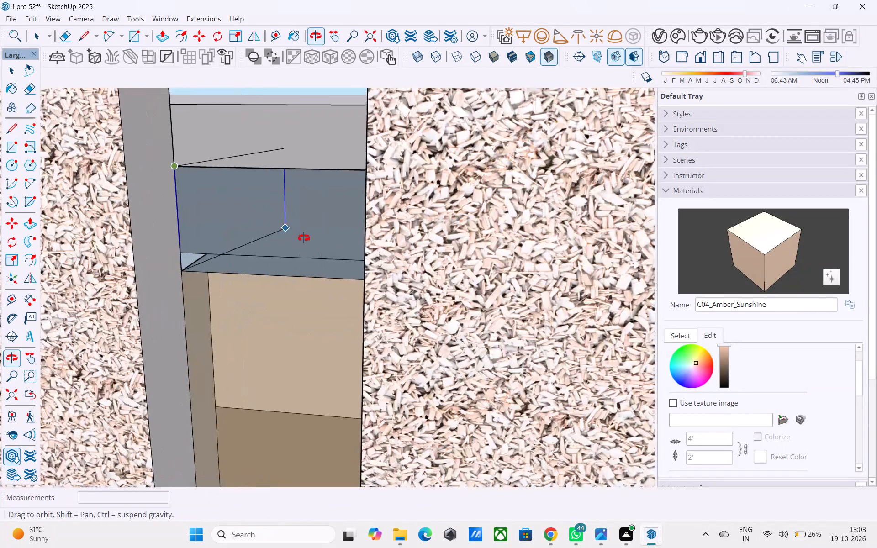
middle_drag(304, 238, 400, 269)
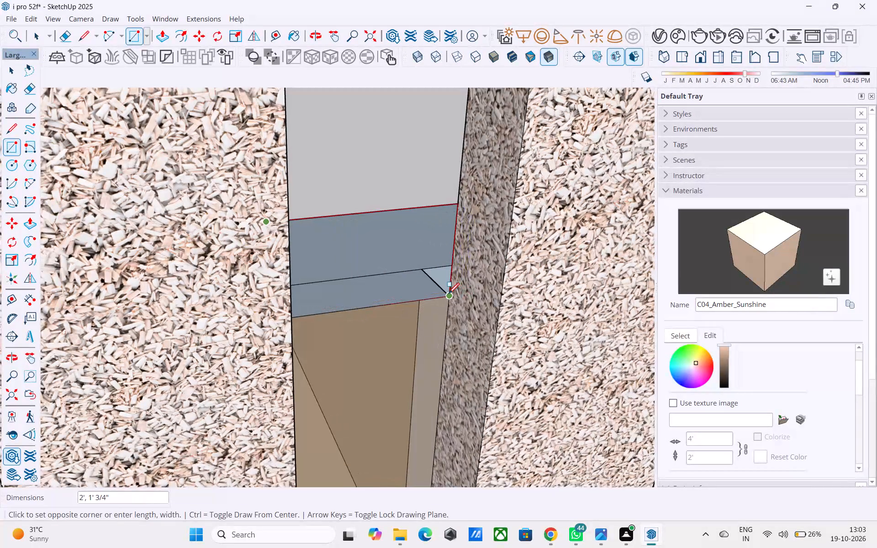
scroll(449, 295, up, 9)
click(448, 297)
Draw a rectangle about 2' by 1' 3/4" closing the front of the upper recess between the second and third narrow panels.
scroll(353, 308, down, 12)
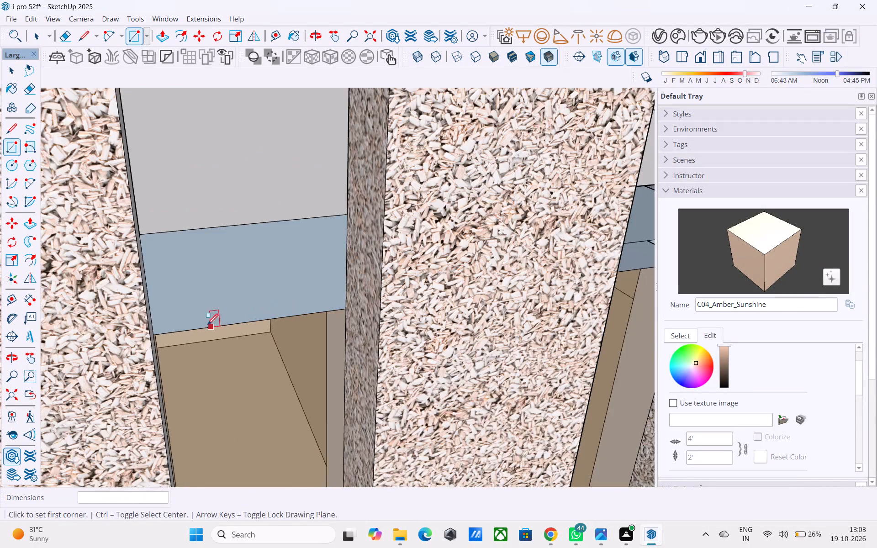
scroll(207, 326, down, 4)
middle_drag(425, 290, 190, 229)
scroll(437, 257, up, 4)
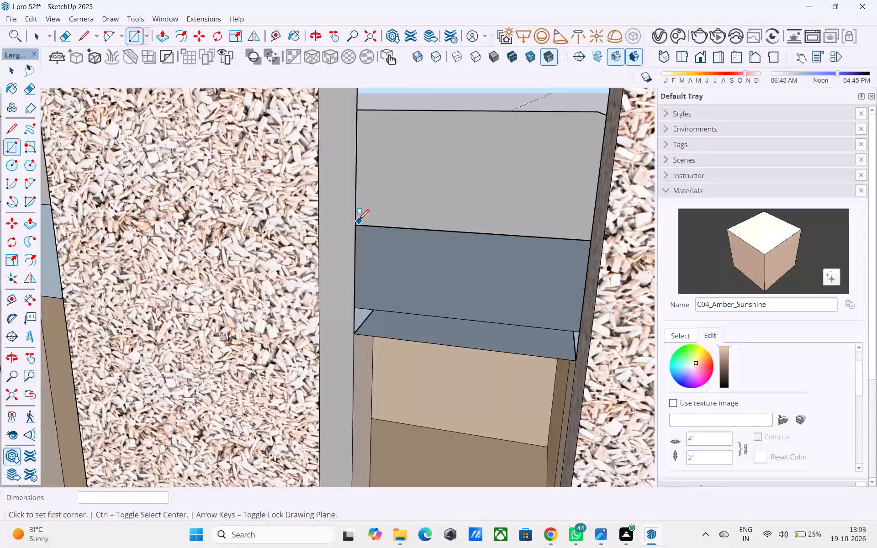
click(356, 221)
shift+middle_drag(420, 267, 510, 288)
scroll(637, 316, up, 4)
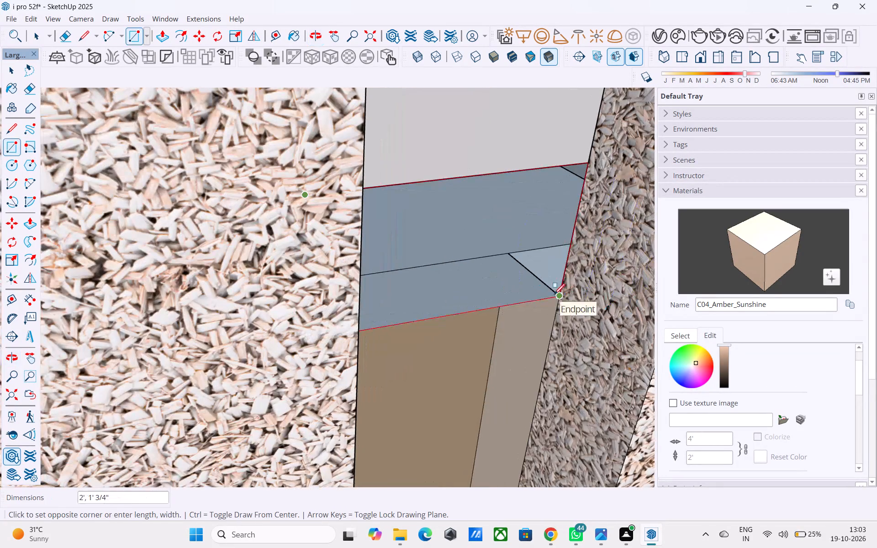
click(554, 295)
Reverse the two new recess front faces in the gaps between the narrow panels.
key(space)
click(449, 247)
right_click(445, 247)
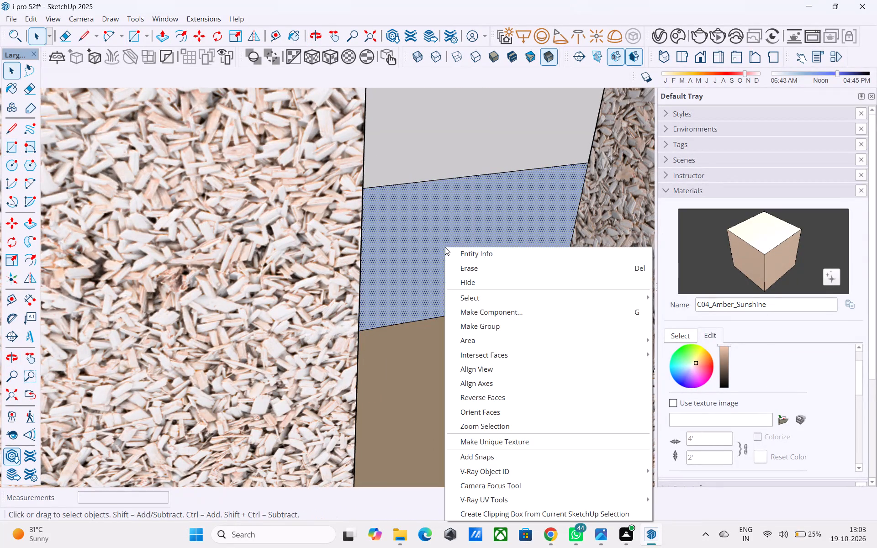
click(476, 395)
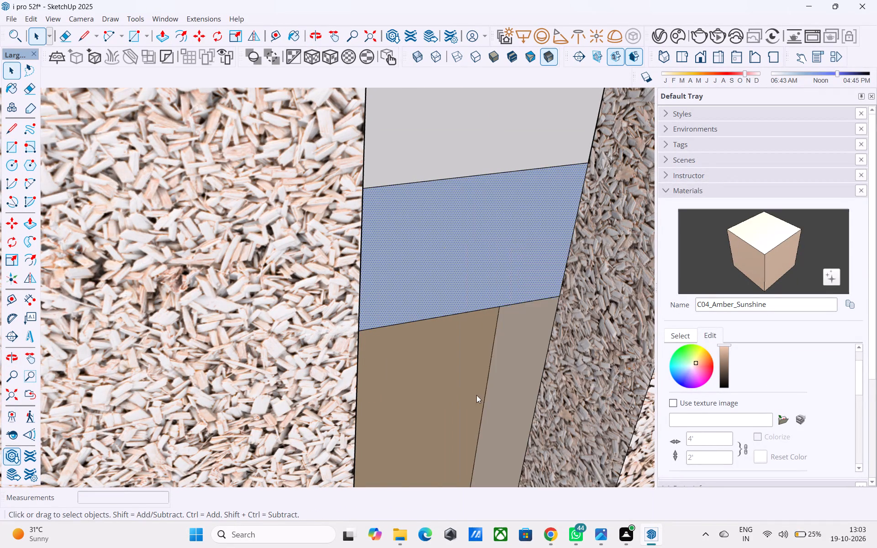
scroll(510, 308, down, 14)
middle_drag(517, 294, 524, 239)
scroll(379, 264, up, 2)
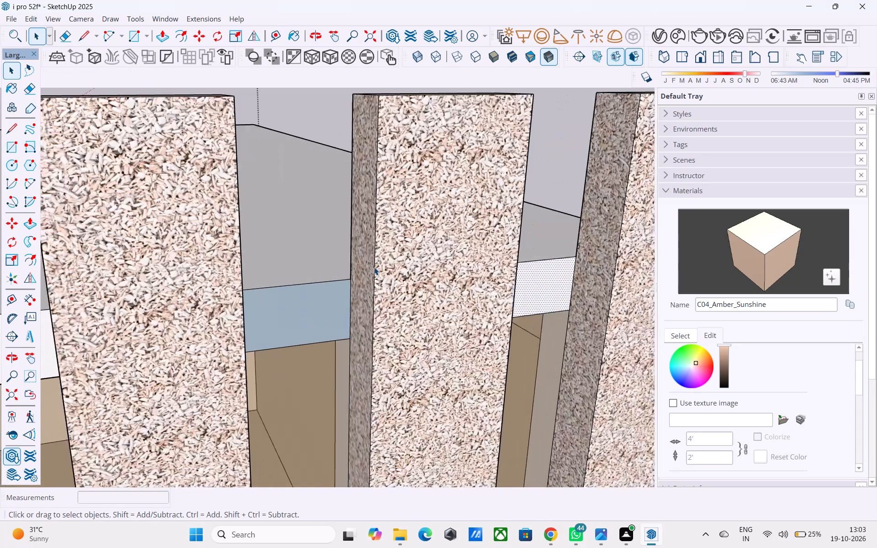
scroll(374, 267, up, 2)
click(253, 313)
right_click(253, 313)
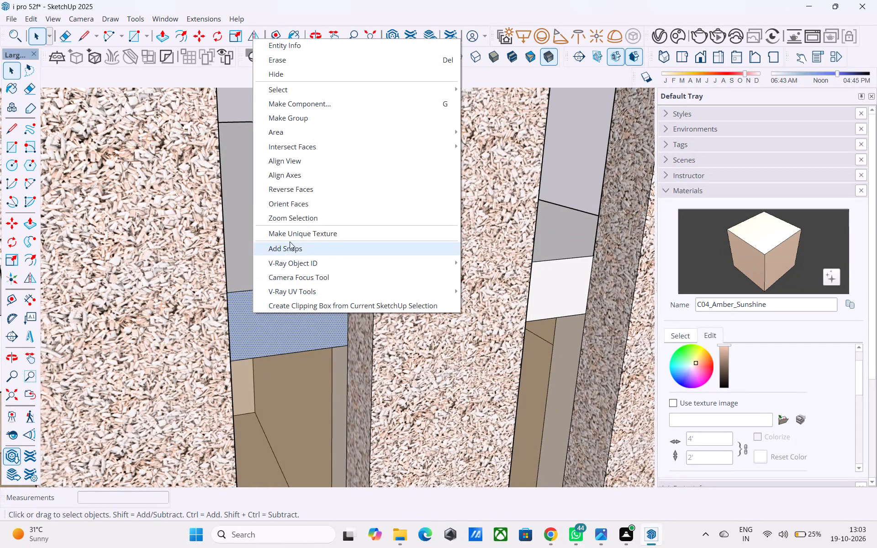
click(297, 194)
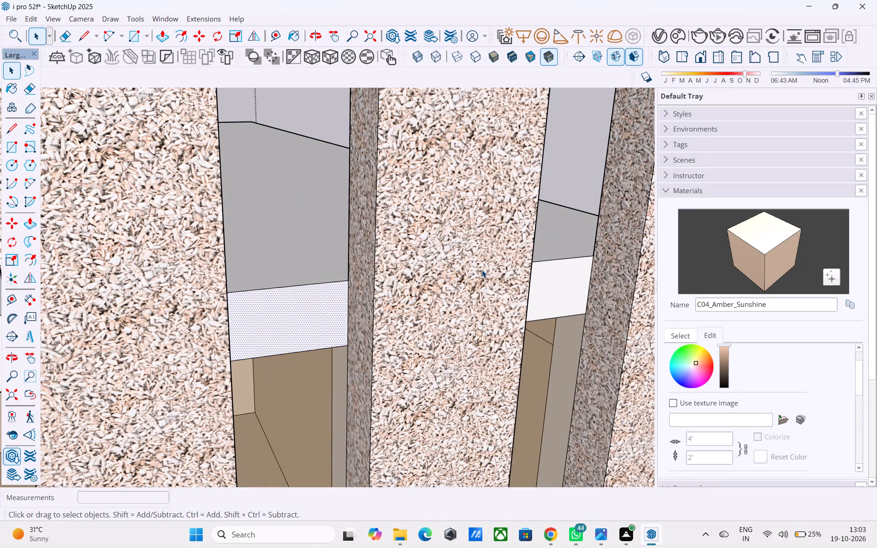
Paint the large slanted panel's side edge facing the narrow panels with the in-model material Wood_Chips_01_1K.
scroll(483, 270, down, 2)
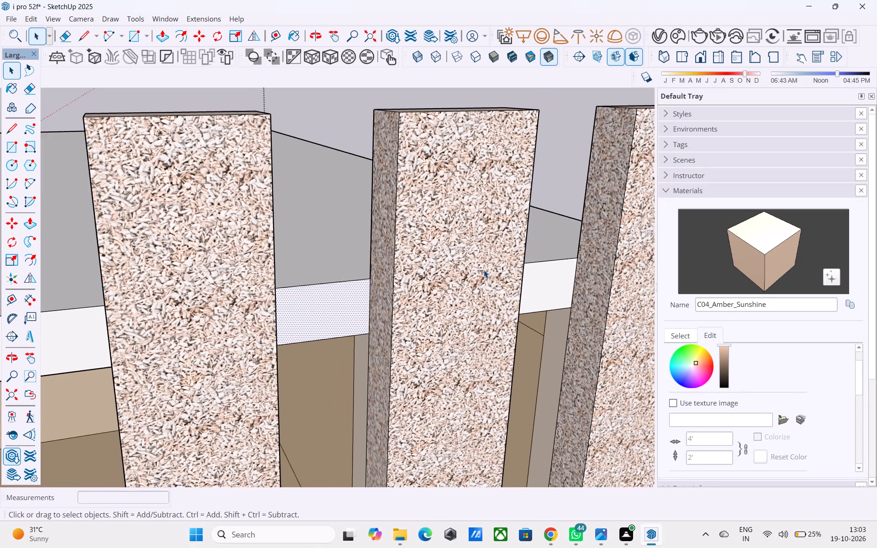
scroll(484, 269, down, 13)
middle_drag(484, 269, 312, 294)
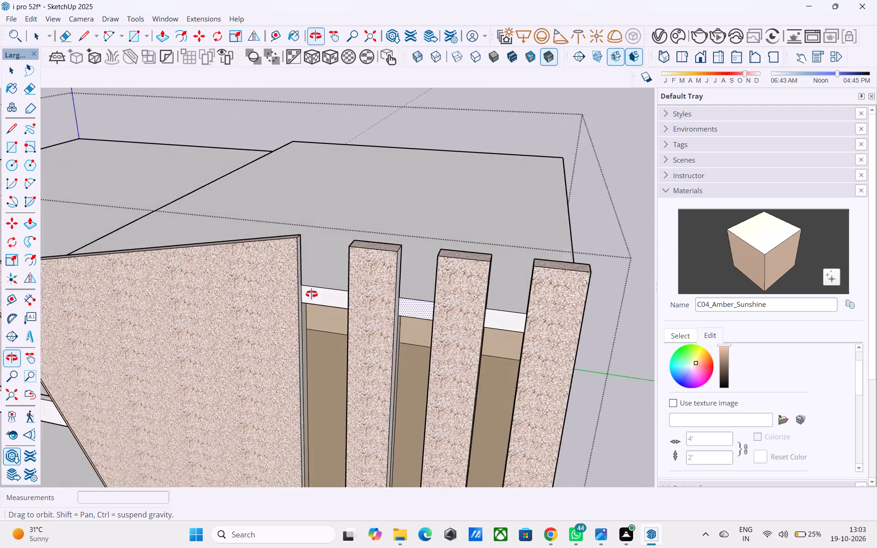
middle_drag(312, 294, 301, 294)
scroll(301, 294, up, 9)
scroll(301, 295, down, 4)
middle_drag(301, 295, 251, 311)
click(682, 335)
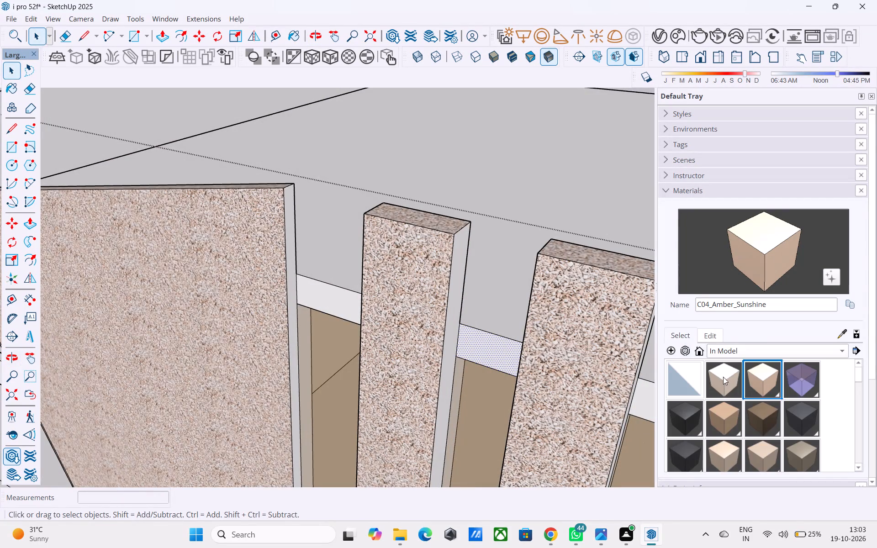
click(737, 354)
click(737, 351)
scroll(738, 419, down, 9)
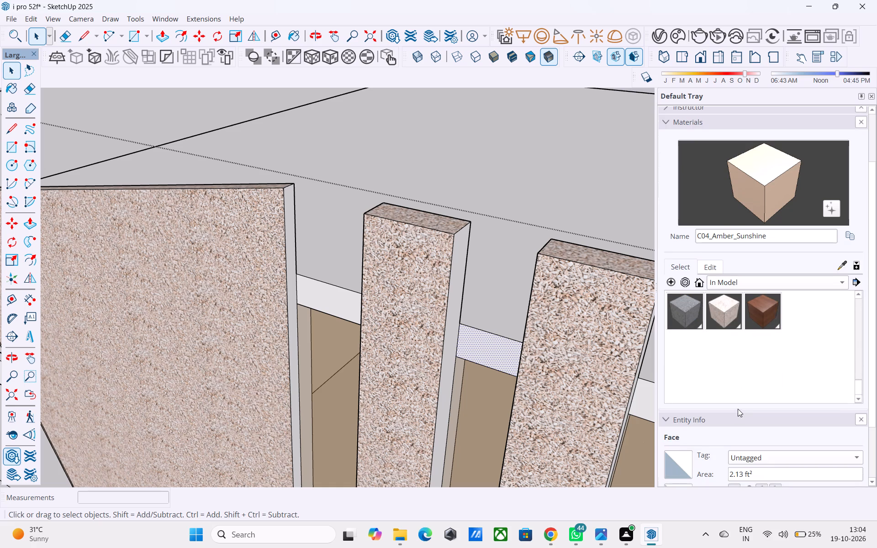
click(715, 316)
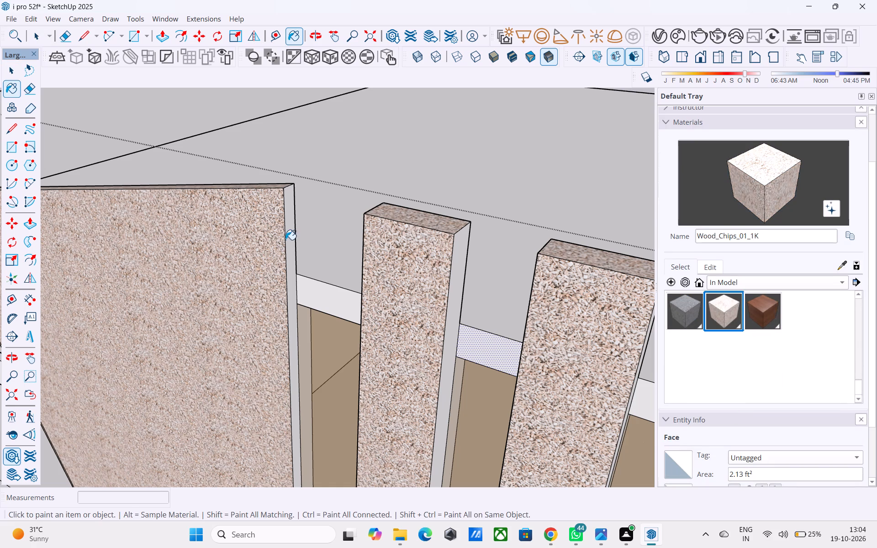
scroll(286, 232, up, 5)
click(286, 221)
Paint the matching side edges of the first and second narrow panels with Wood_Chips_01_1K.
scroll(285, 221, down, 6)
middle_drag(446, 275, 436, 270)
click(445, 260)
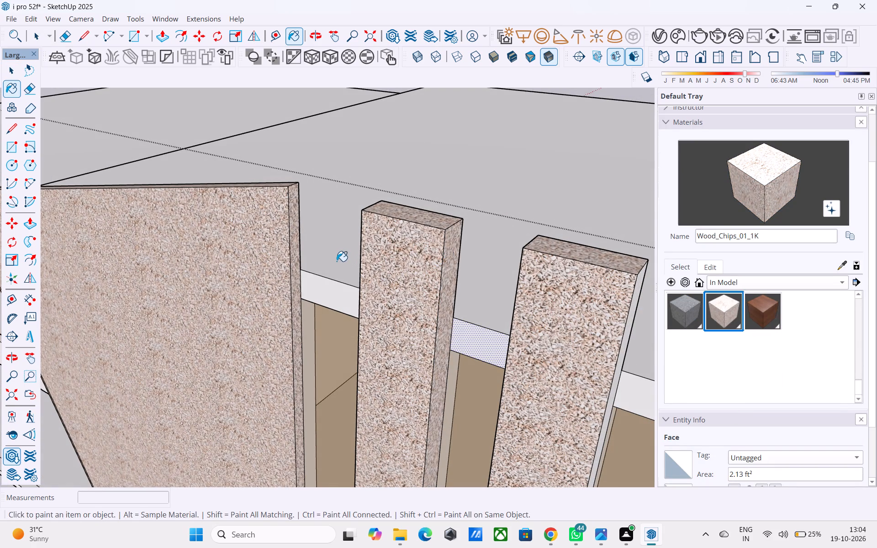
scroll(336, 261, down, 5)
middle_drag(508, 271, 463, 263)
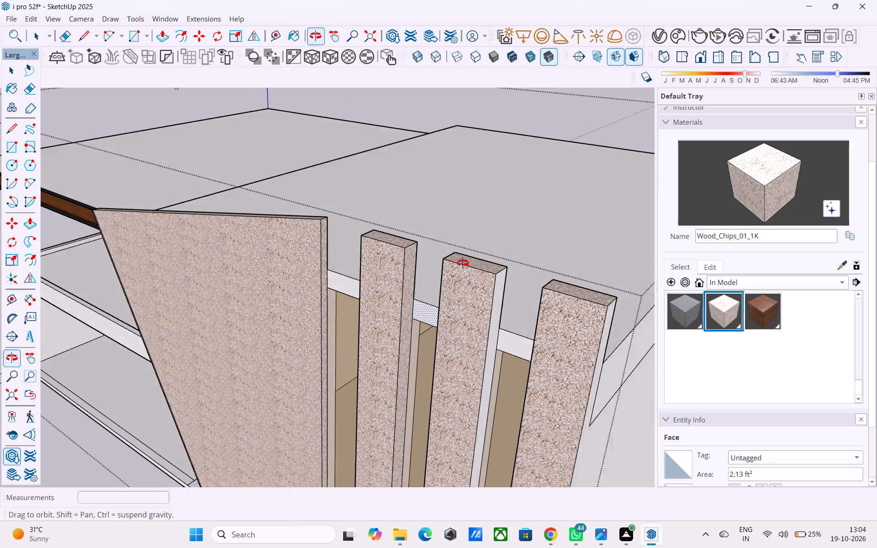
middle_drag(463, 263, 462, 263)
scroll(463, 264, up, 4)
click(532, 296)
Paint the third narrow panel's outer side edge and the adjoining building side wall with Wood_Chips_01_1K.
scroll(364, 270, up, 1)
scroll(358, 269, down, 9)
scroll(478, 295, up, 3)
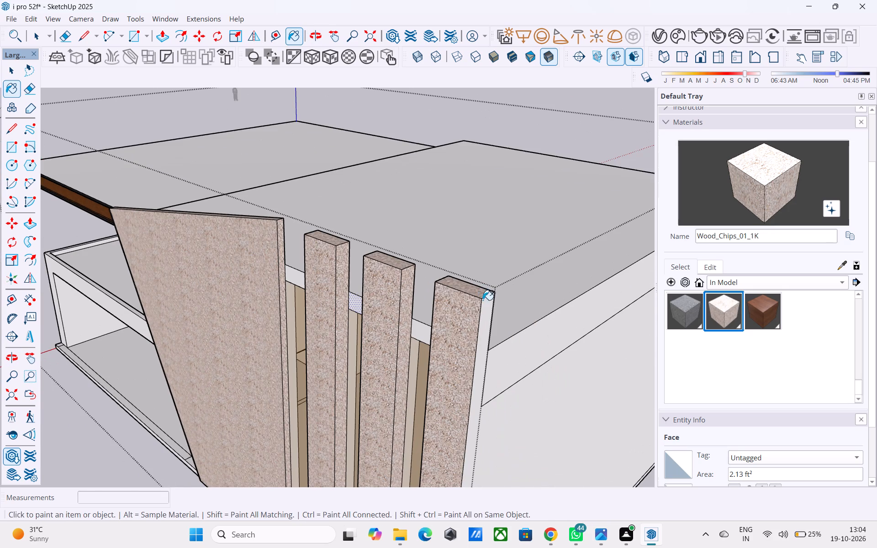
double_click(492, 313)
click(488, 311)
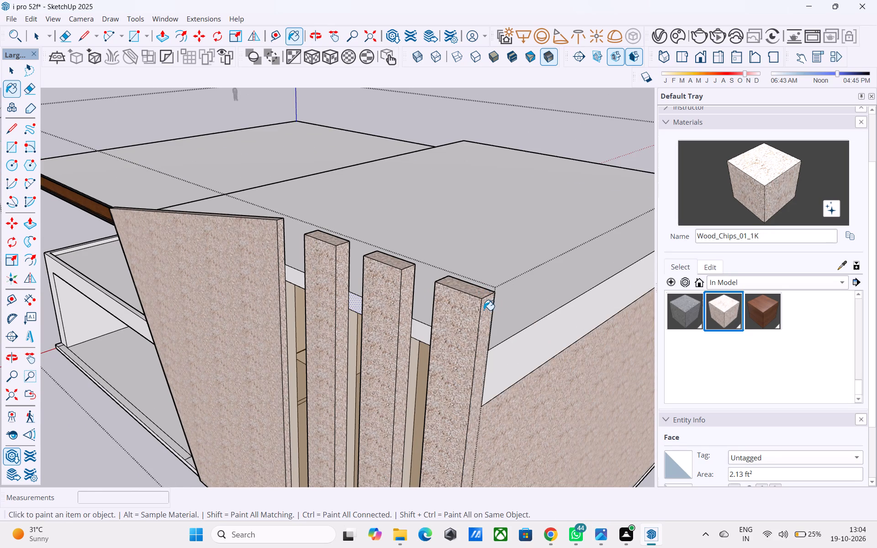
Undo the last Wood_Chips_01_1K paint on the third narrow panel's outer side and the adjoining building wall.
scroll(484, 310, down, 1)
key(ctrl+z)
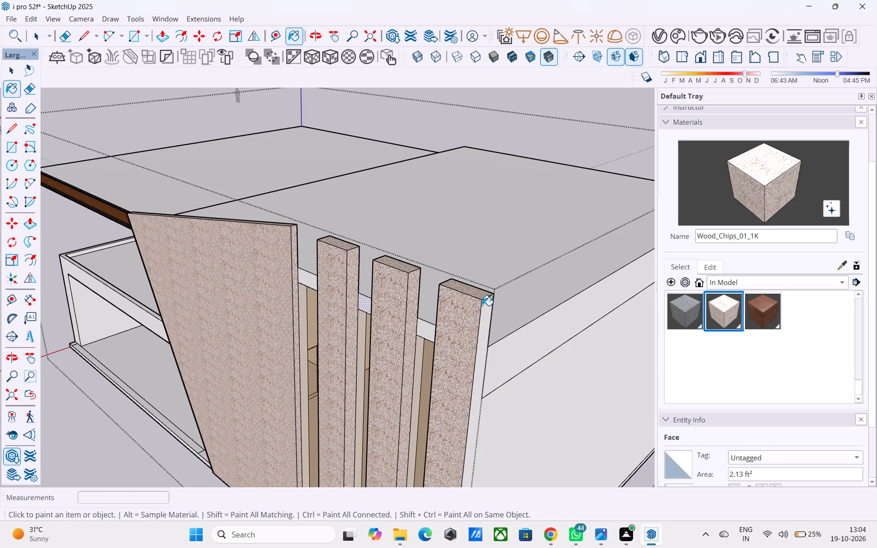
Examine the panel facade from the front and from above, including the unpainted roof-edge strips behind the narrow panels.
scroll(481, 306, down, 5)
middle_drag(412, 323, 627, 305)
scroll(376, 311, down, 3)
middle_drag(369, 311, 524, 289)
scroll(537, 236, up, 4)
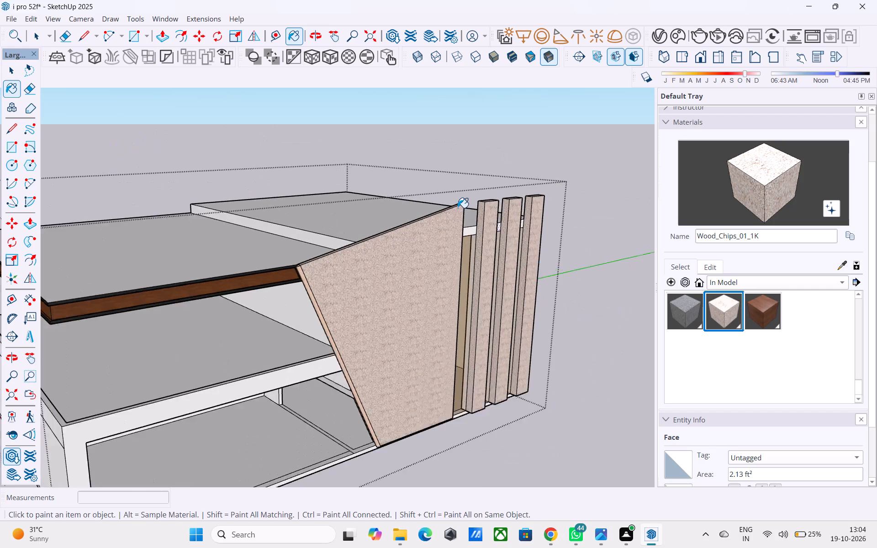
scroll(458, 208, up, 3)
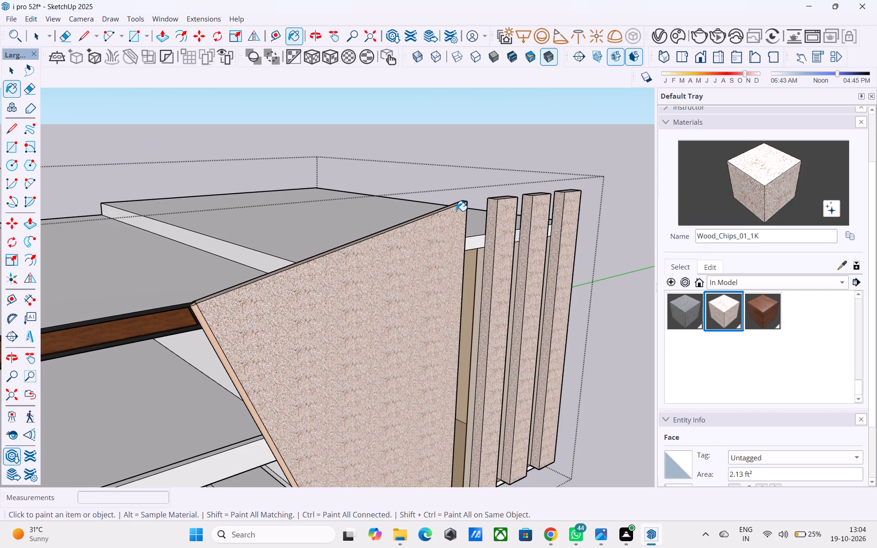
middle_drag(455, 210, 416, 224)
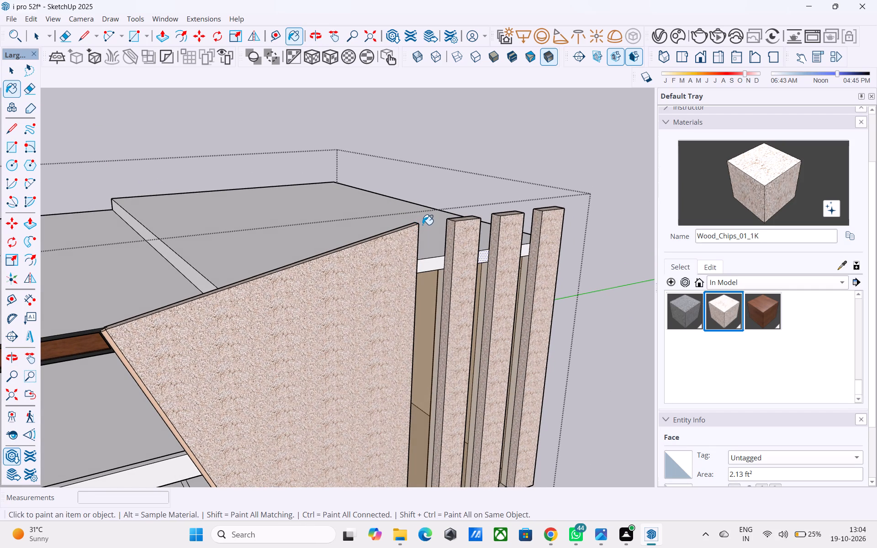
middle_drag(423, 225, 414, 225)
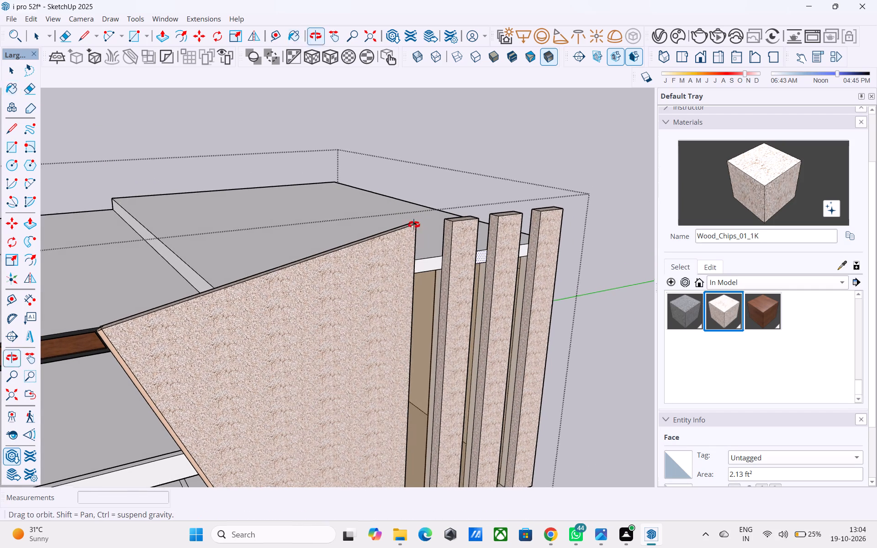
middle_drag(414, 225, 403, 225)
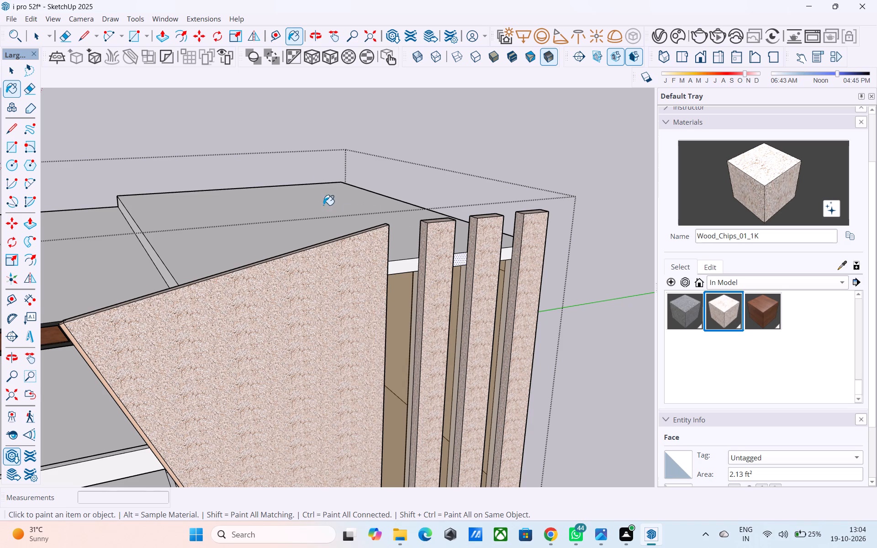
scroll(323, 205, down, 5)
middle_drag(323, 205, 312, 186)
scroll(312, 197, up, 4)
scroll(309, 200, down, 4)
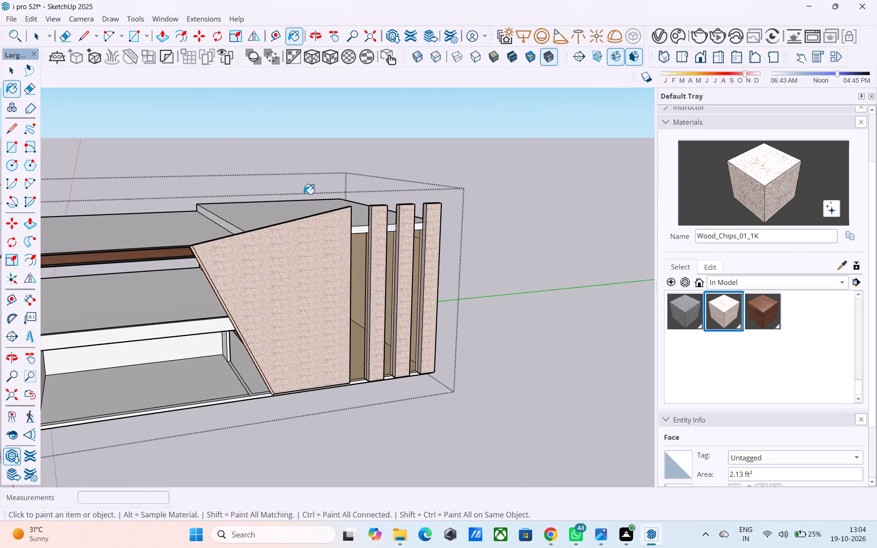
middle_drag(306, 187, 307, 181)
middle_drag(319, 199, 322, 185)
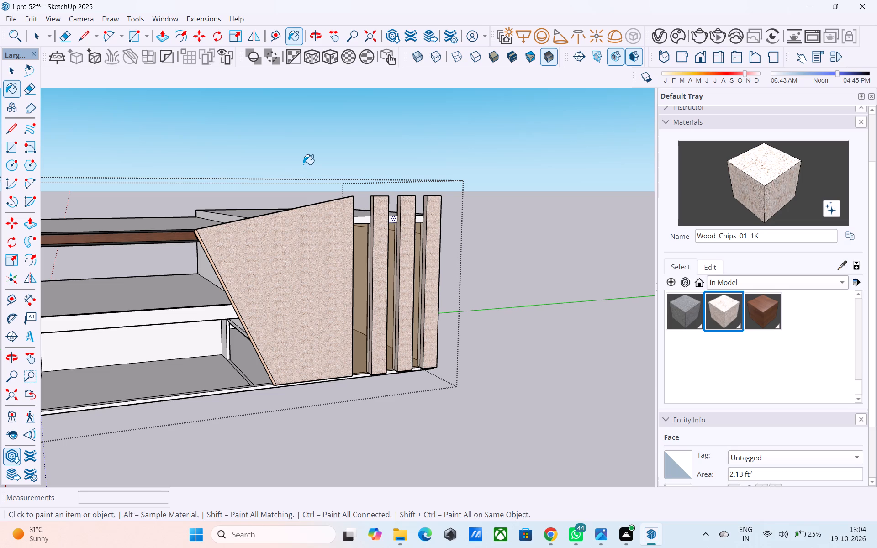
middle_drag(305, 166, 306, 156)
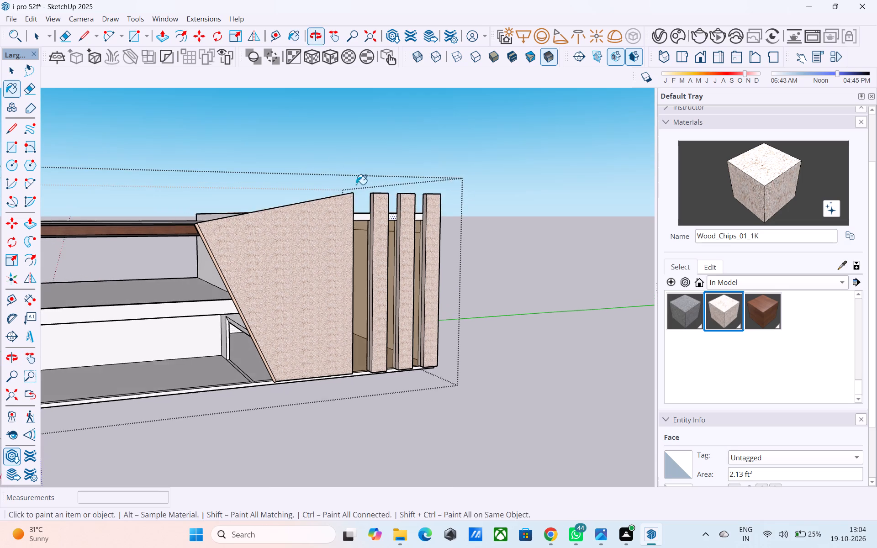
scroll(408, 205, down, 5)
middle_drag(442, 216, 421, 234)
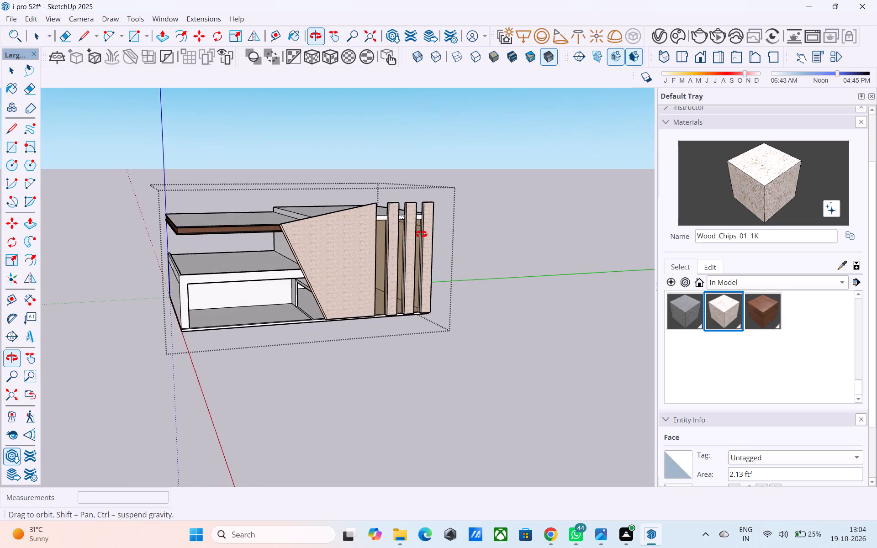
middle_drag(421, 234, 412, 230)
Paint the three roof-edge strips visible in the gaps between the panels with the in-model material Wood_Veneer_15_1K.
scroll(412, 230, up, 19)
key(space)
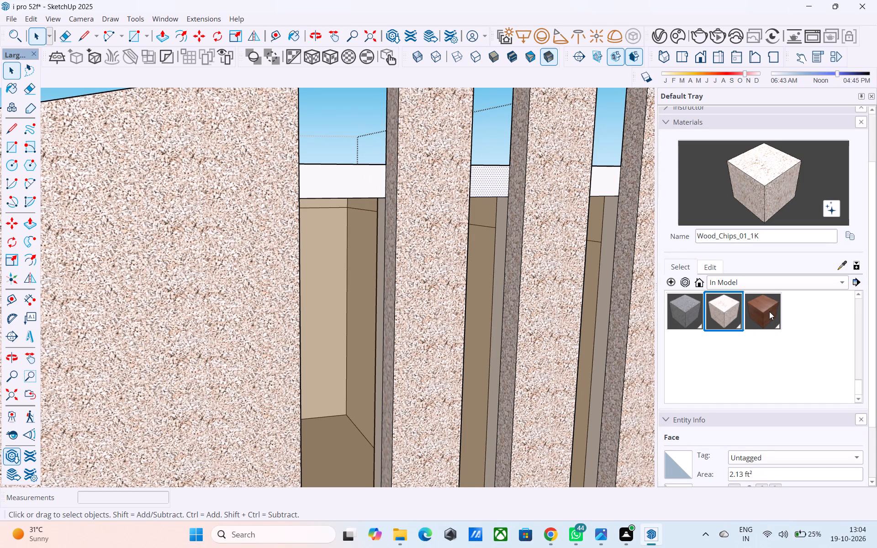
click(769, 311)
click(356, 193)
click(501, 179)
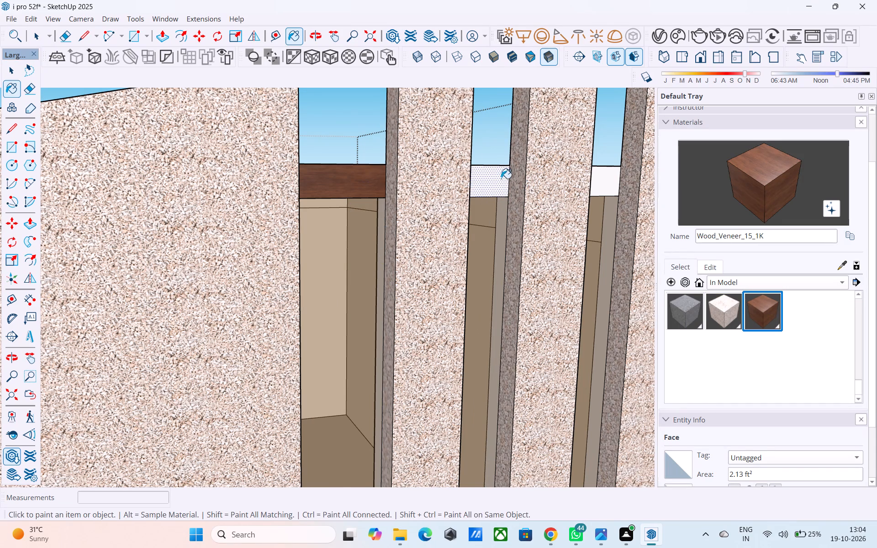
scroll(236, 226, down, 4)
middle_drag(412, 223, 390, 221)
click(500, 199)
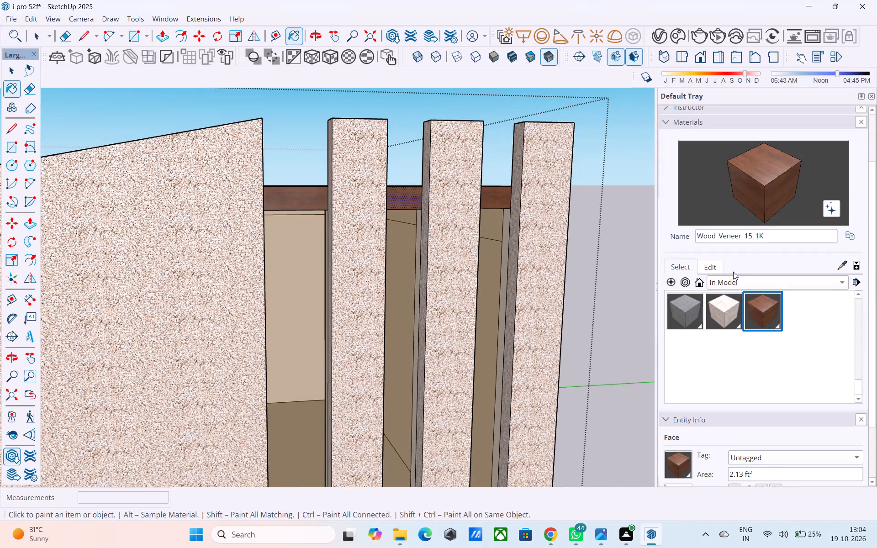
Darken the colour of the Wood_Veneer_15_1K material to a deeper brown and clear the face selection.
click(713, 267)
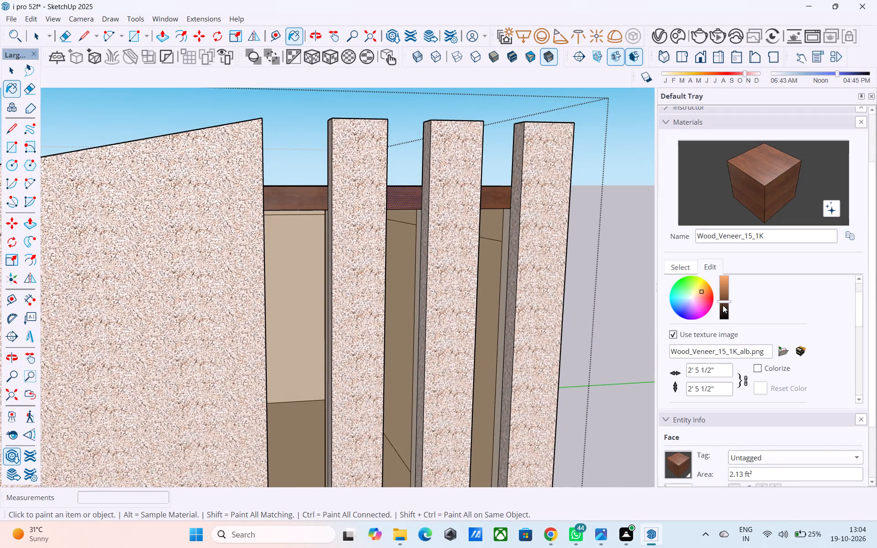
drag(723, 302, 727, 306)
middle_drag(634, 290, 569, 339)
key(space)
scroll(522, 325, down, 3)
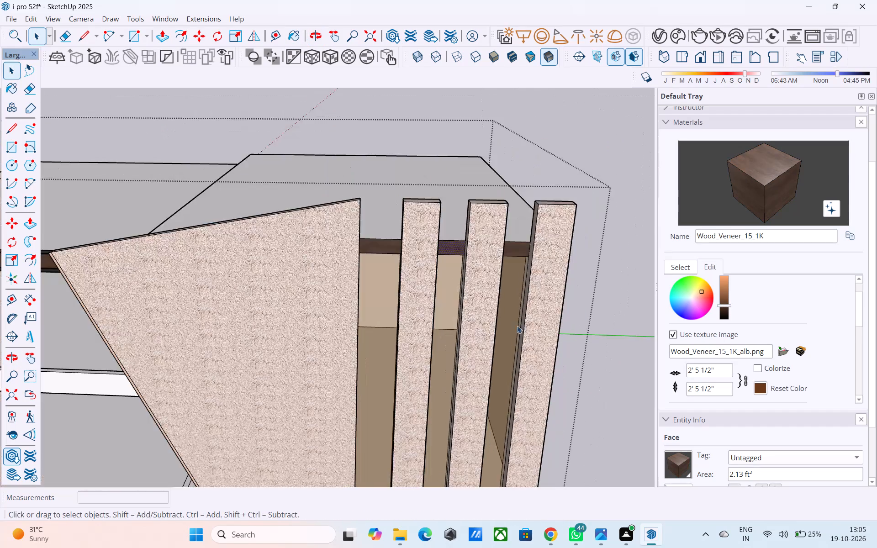
scroll(517, 326, down, 6)
click(589, 311)
Inside the building group, paint the overhanging roof's underside with the reddish wood veneer from the Wood collection.
middle_drag(489, 332, 499, 282)
scroll(551, 261, down, 6)
middle_drag(391, 266, 503, 247)
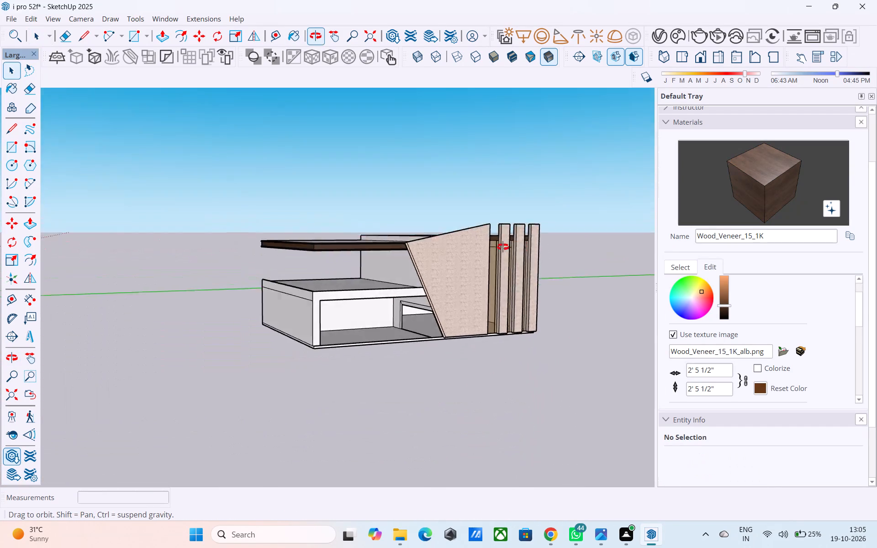
middle_drag(503, 247, 602, 230)
scroll(502, 236, up, 7)
middle_drag(252, 235, 238, 192)
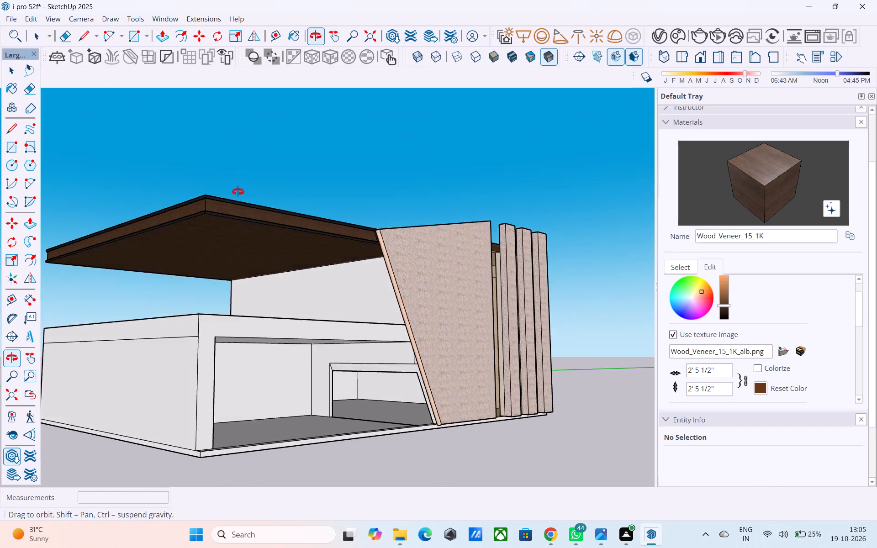
middle_drag(238, 192, 230, 176)
scroll(198, 251, up, 4)
click(260, 223)
double_click(273, 241)
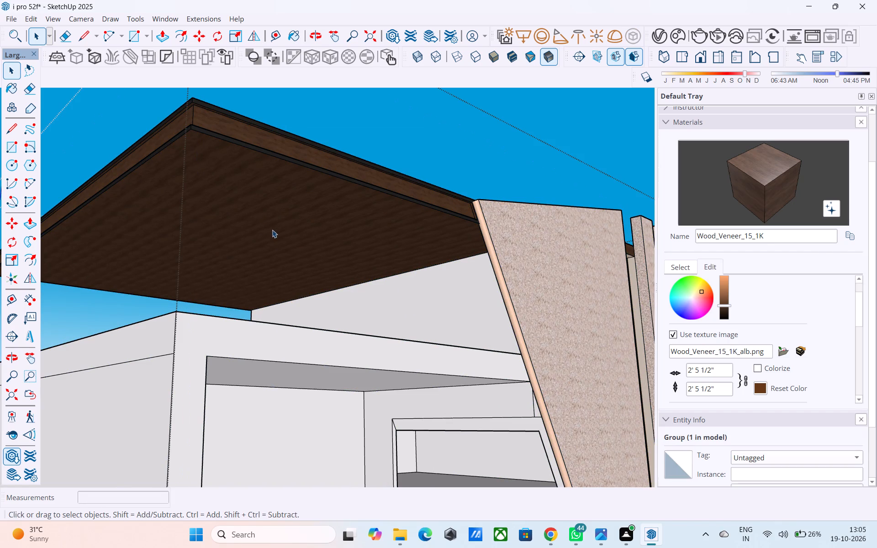
click(272, 230)
click(691, 264)
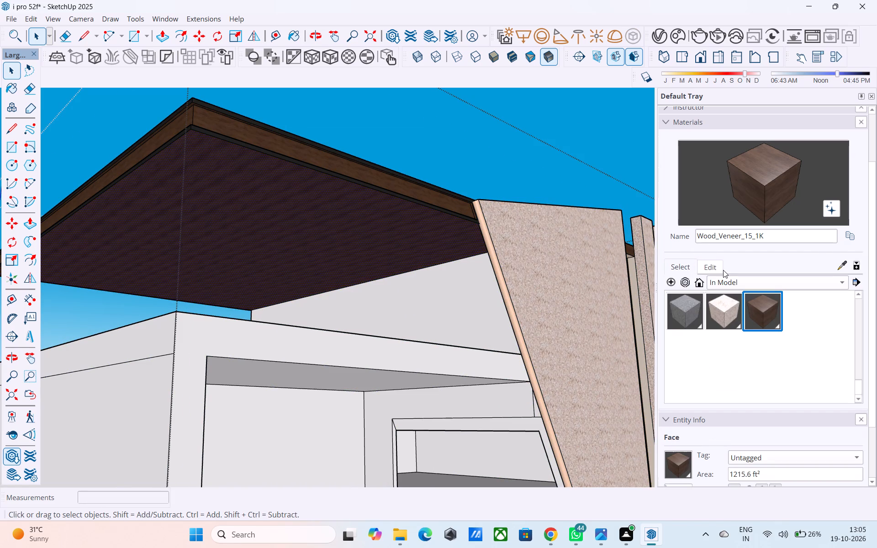
click(723, 270)
click(729, 279)
click(761, 424)
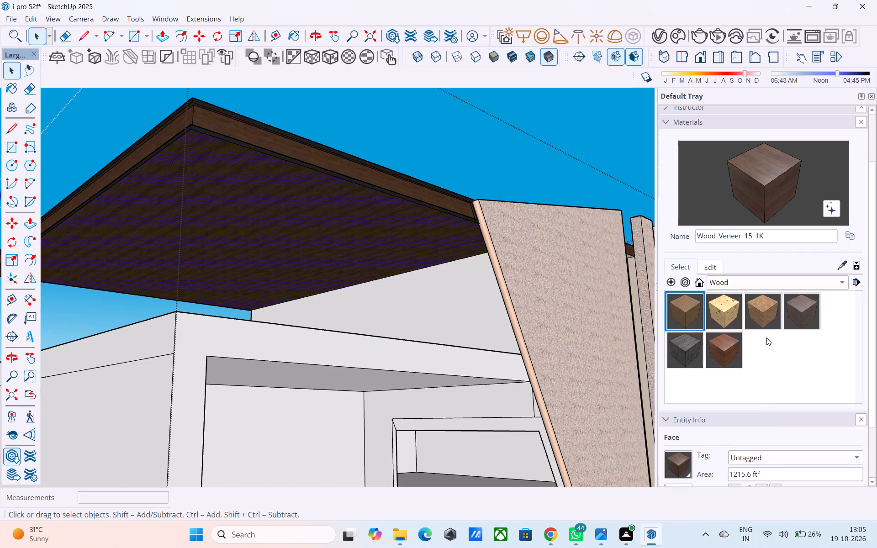
click(726, 348)
click(350, 253)
key(space)
scroll(370, 243, down, 3)
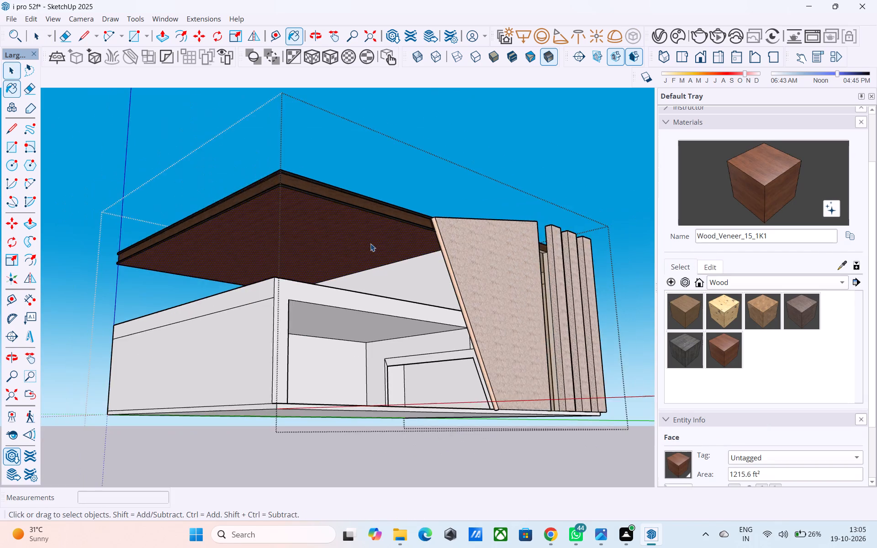
scroll(370, 243, down, 6)
click(423, 156)
Examine the roof overhang's underside and the ceiling of the open recess in the lower storey.
scroll(345, 243, up, 7)
middle_drag(322, 239, 308, 250)
scroll(309, 252, up, 8)
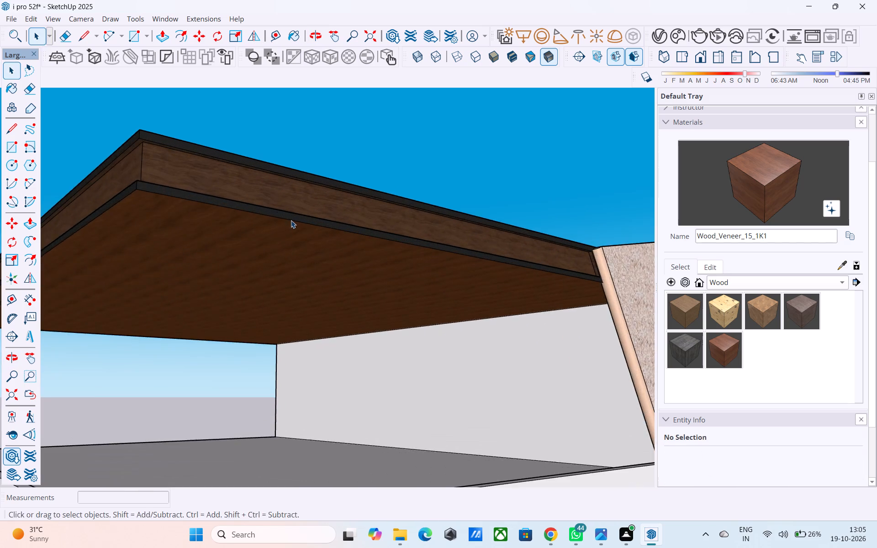
middle_drag(290, 220, 352, 385)
scroll(351, 382, down, 10)
middle_drag(446, 332, 411, 312)
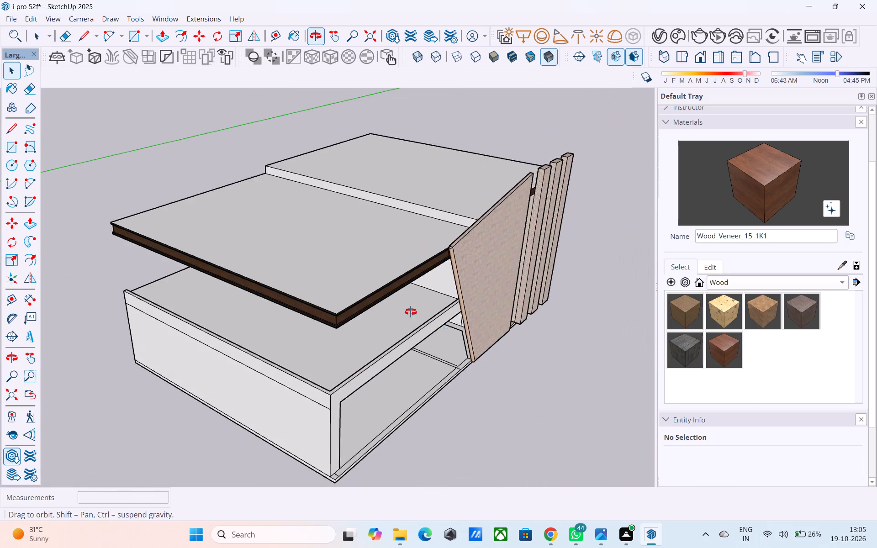
middle_drag(411, 312, 225, 248)
scroll(179, 248, up, 4)
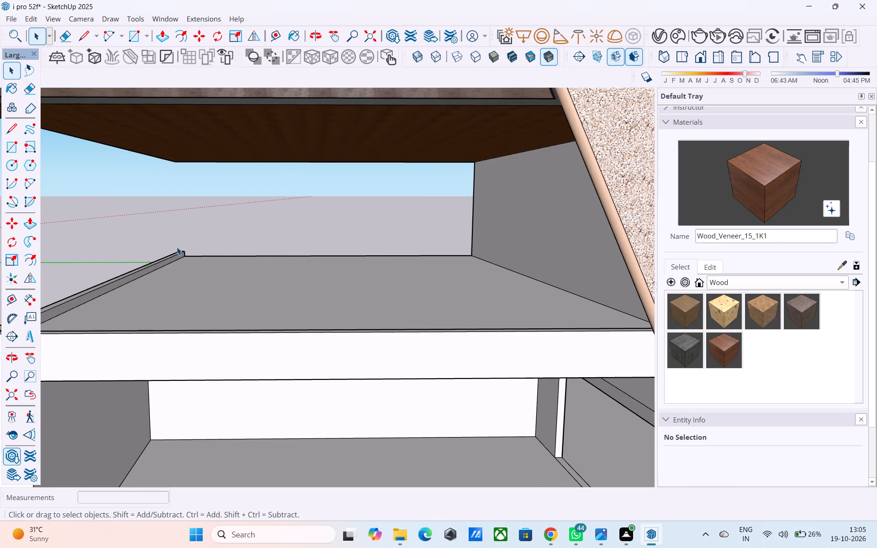
scroll(177, 247, down, 1)
middle_drag(177, 247, 204, 173)
shift+middle_drag(223, 177, 185, 211)
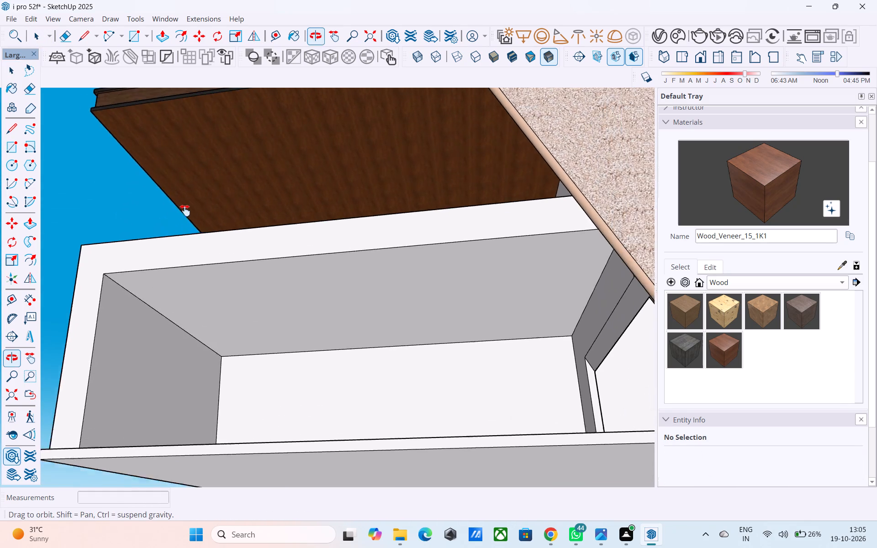
shift+middle_drag(185, 211, 222, 194)
shift+middle_drag(439, 259, 424, 260)
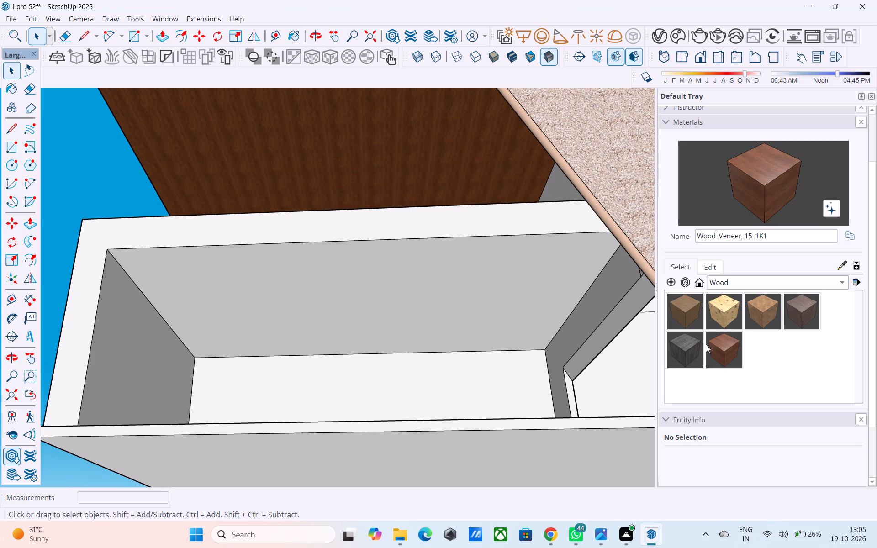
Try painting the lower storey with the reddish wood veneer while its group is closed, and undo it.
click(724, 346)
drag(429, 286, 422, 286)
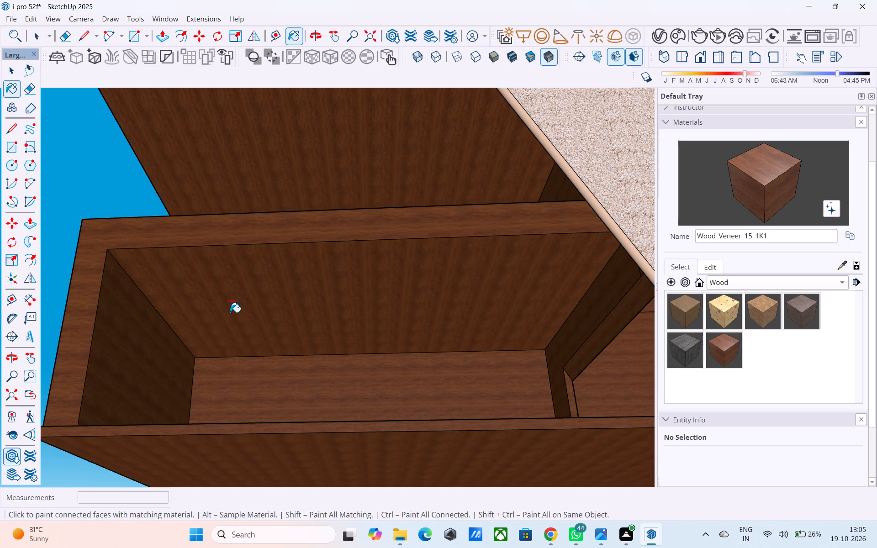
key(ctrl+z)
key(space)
Open the lower storey's group and paint only the recess ceiling with the reddish wood veneer from the Wood collection.
double_click(230, 312)
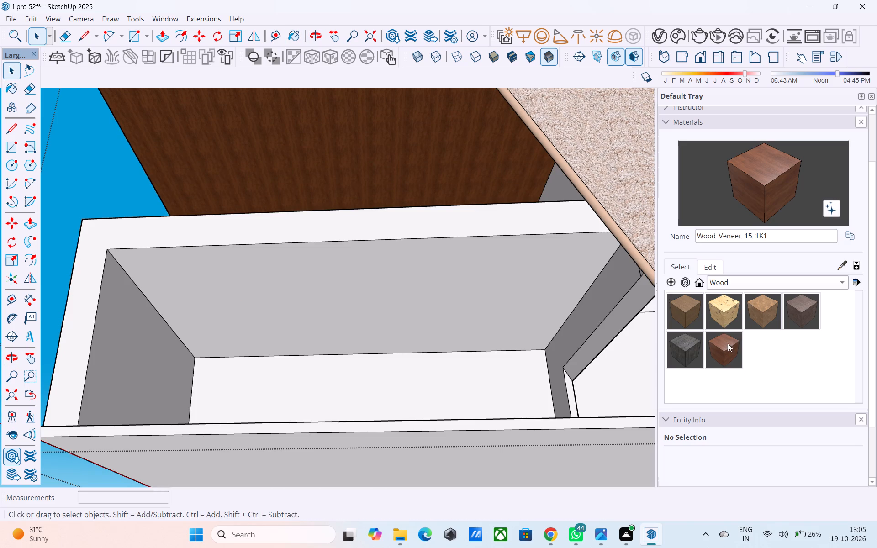
click(728, 343)
drag(414, 301, 410, 299)
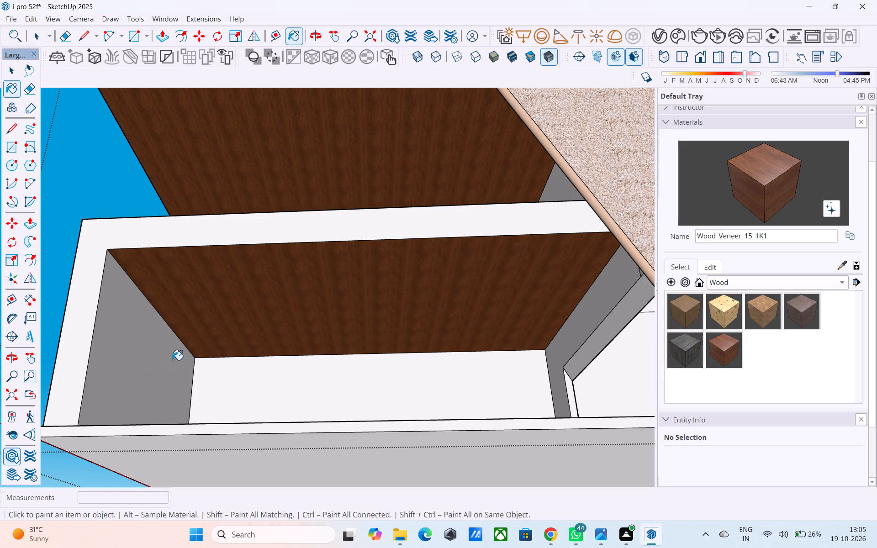
Lighten the Wood_Veneer_15_1K1 material and shift its colour to a redder orange.
click(746, 283)
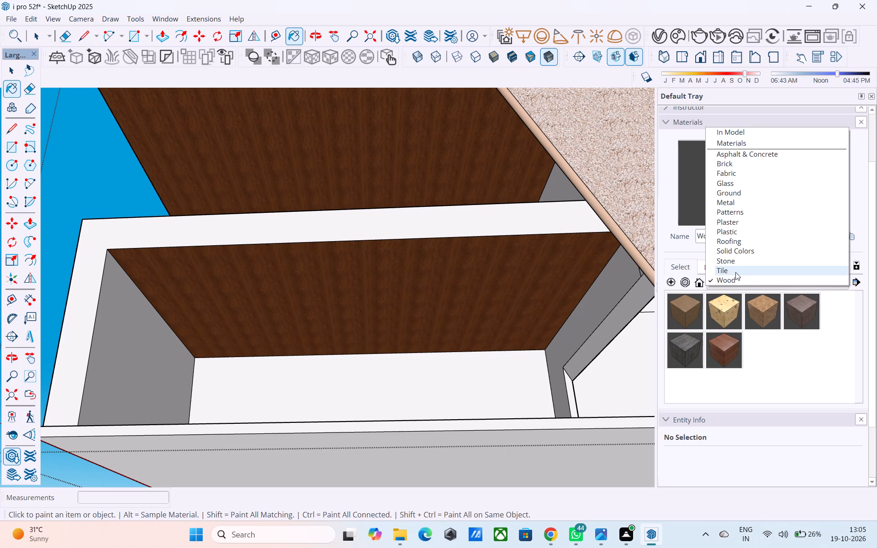
click(702, 266)
click(724, 301)
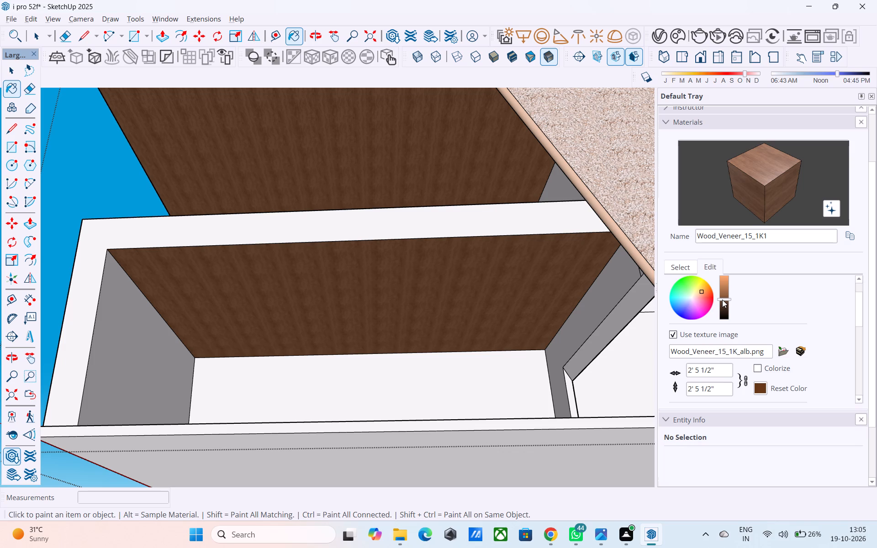
drag(722, 300, 724, 292)
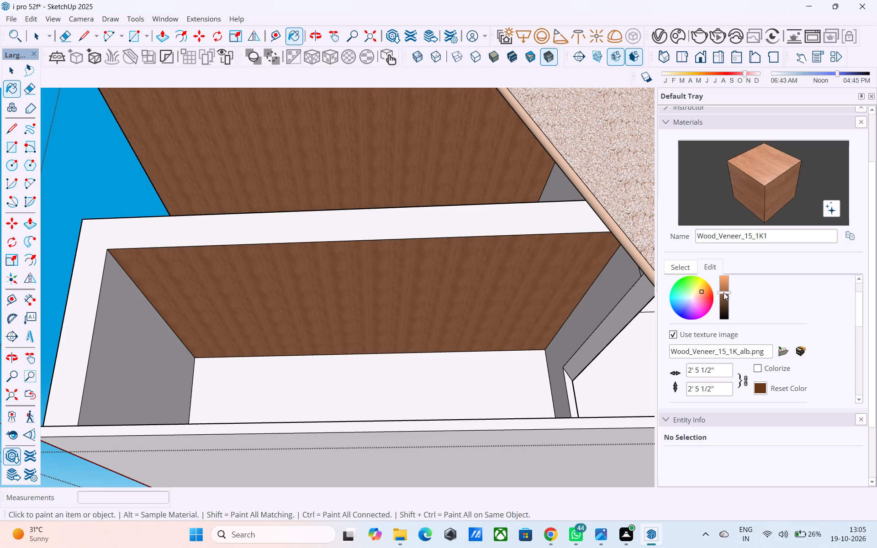
drag(724, 292, 727, 288)
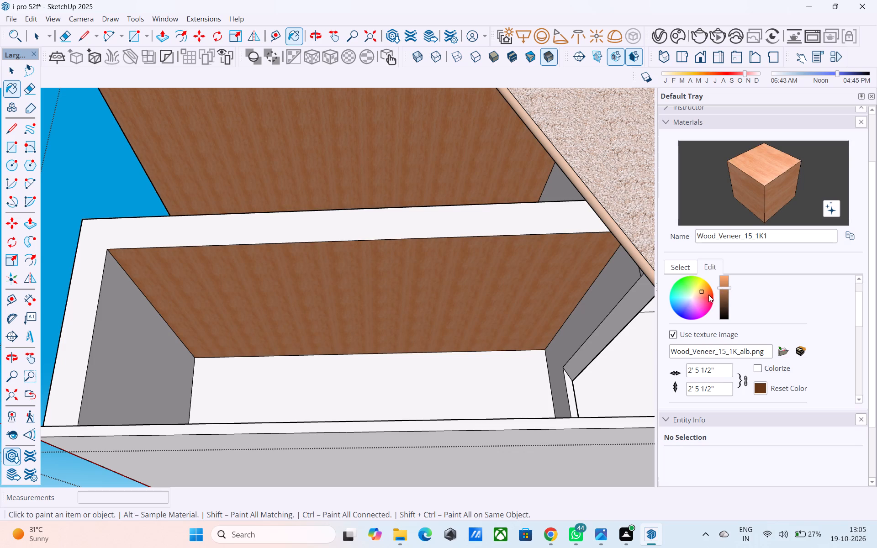
click(704, 293)
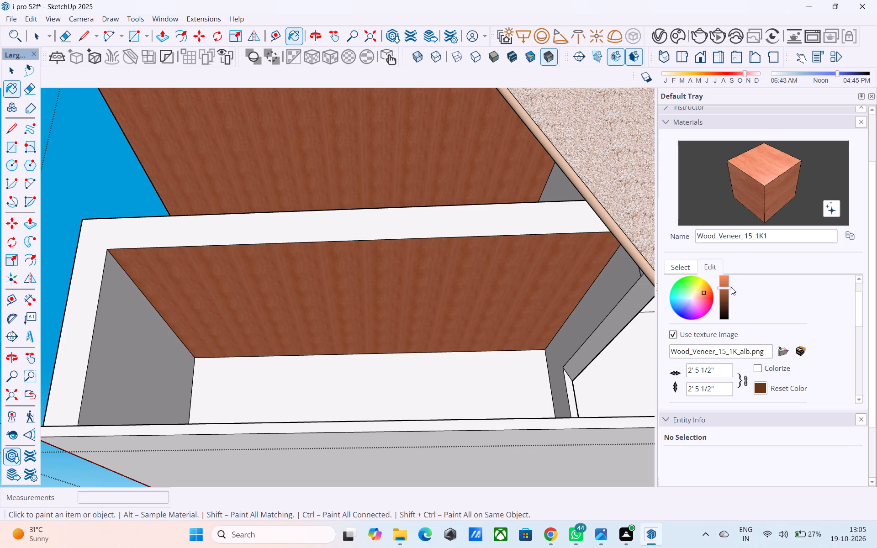
drag(721, 289, 722, 284)
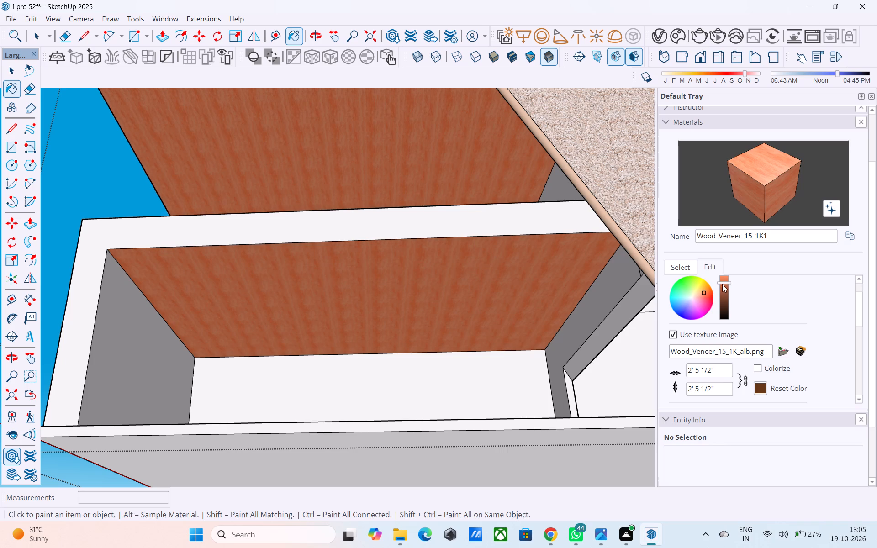
Try several hues for the Wood_Veneer_15_1K1 material and settle on a softer light brown orange.
click(706, 287)
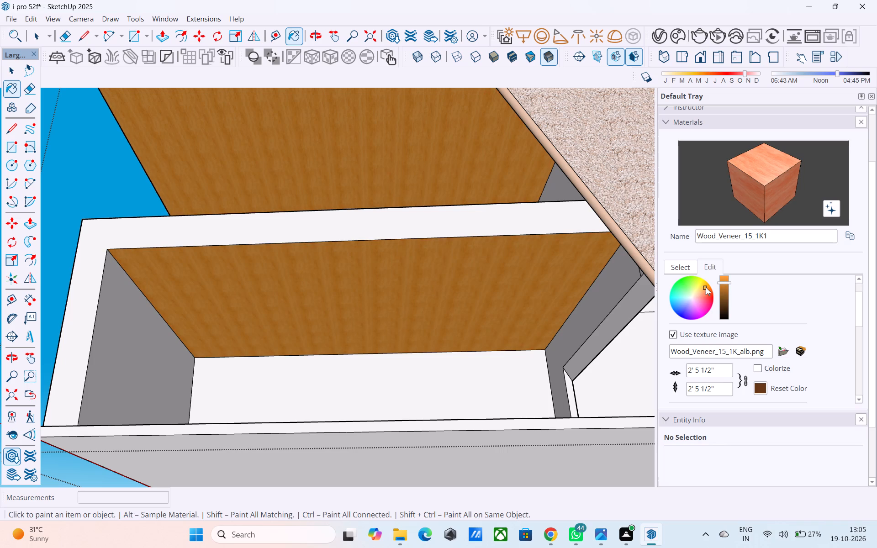
click(706, 288)
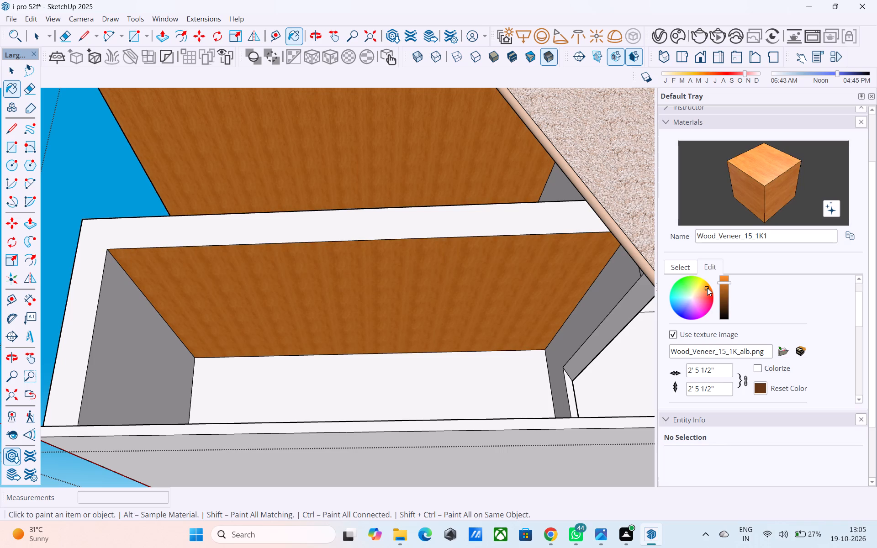
click(707, 288)
click(709, 288)
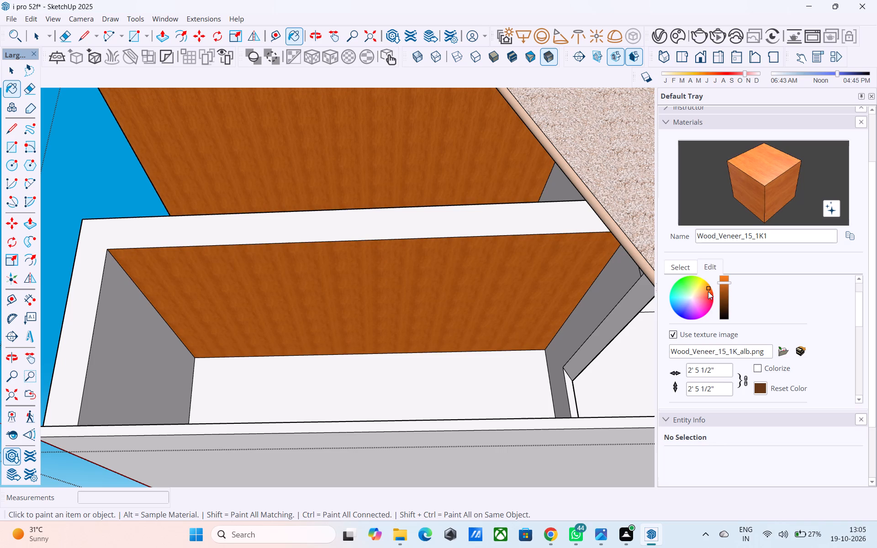
click(705, 292)
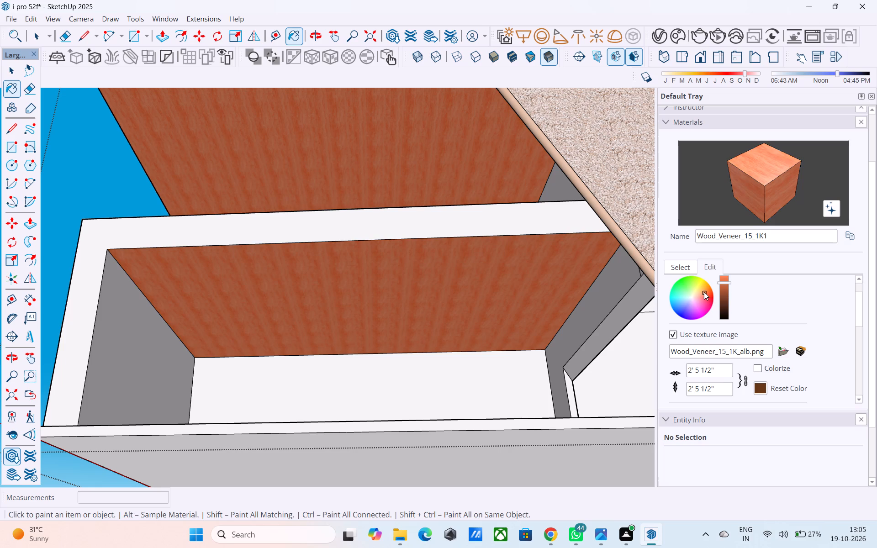
click(702, 291)
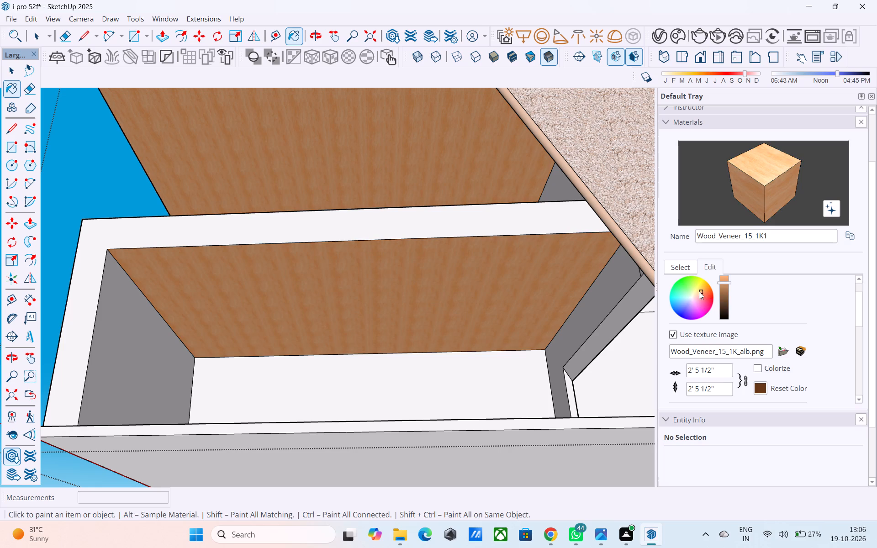
middle_drag(574, 305, 550, 340)
middle_drag(552, 339, 559, 332)
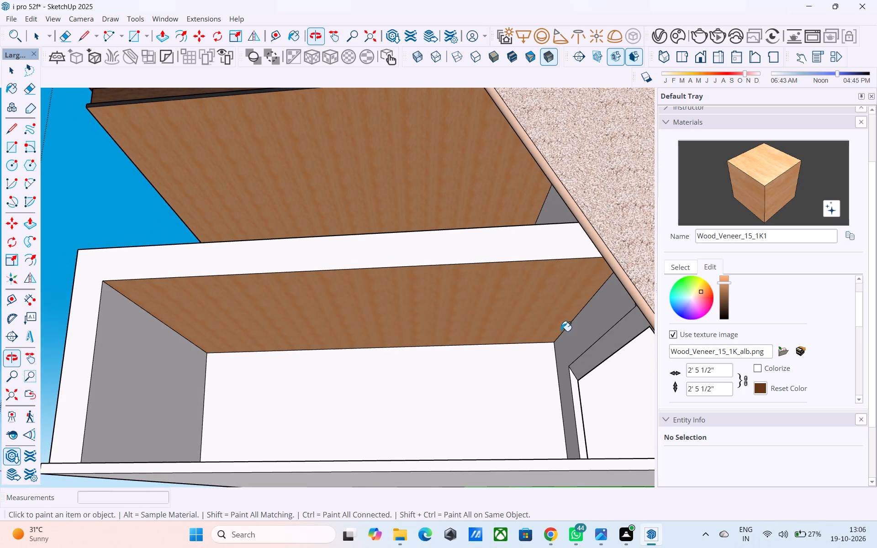
drag(723, 281, 724, 270)
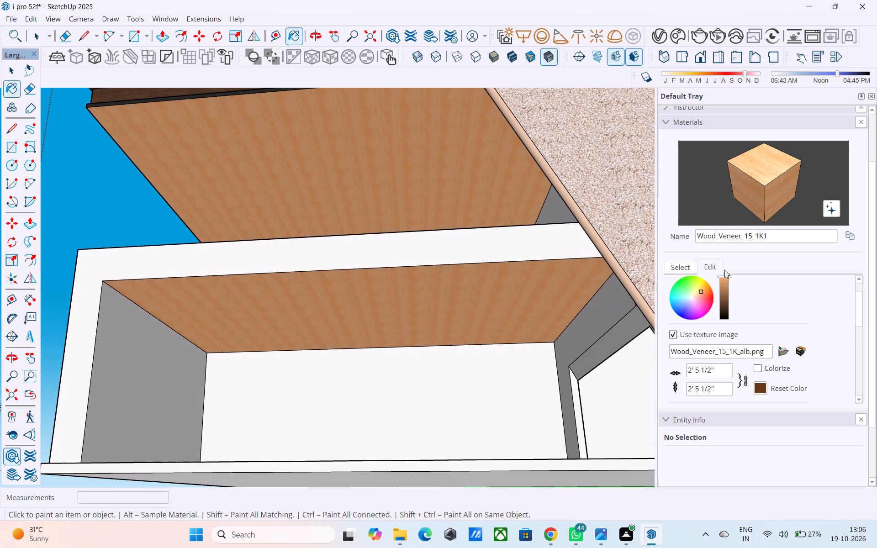
drag(724, 270, 728, 283)
middle_drag(545, 248, 545, 261)
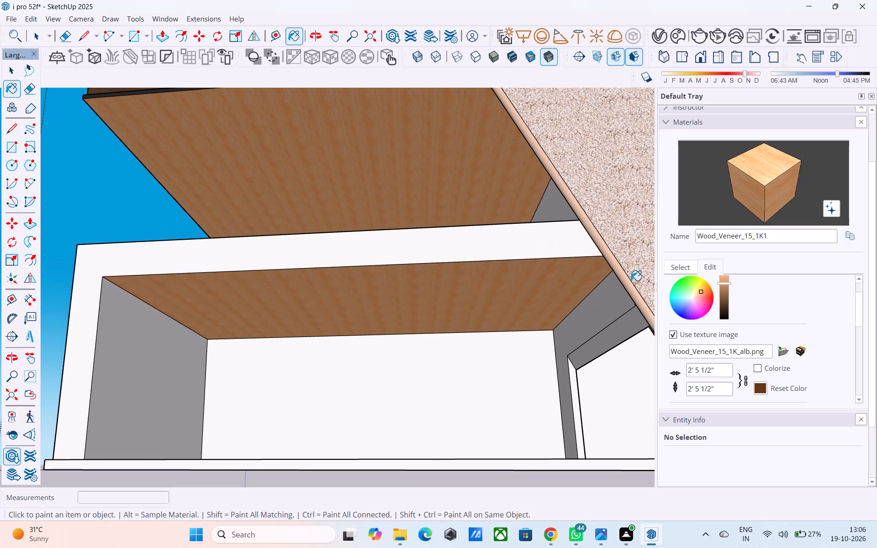
Repaint the roof overhang's underside with the original Wood_Veneer_15_1K material from the Wood collection.
click(690, 274)
click(718, 352)
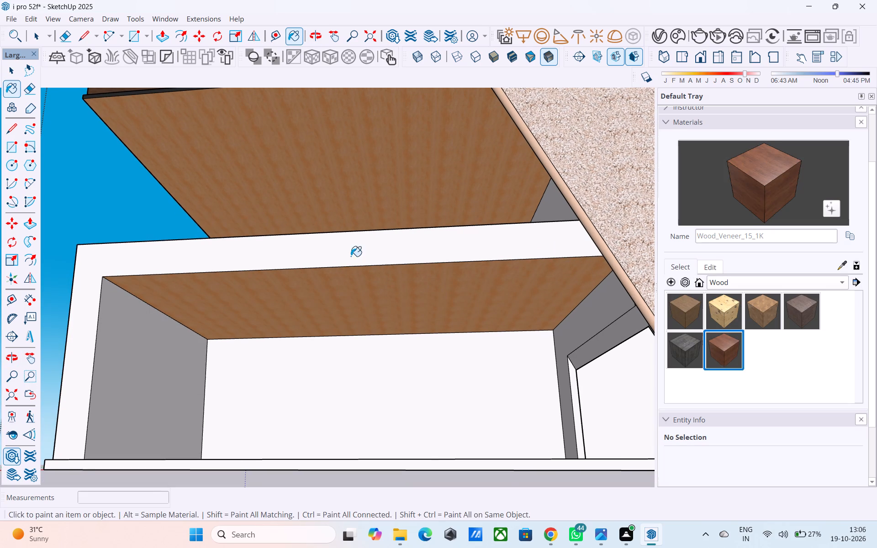
click(364, 168)
scroll(333, 214, down, 4)
middle_drag(335, 223, 580, 244)
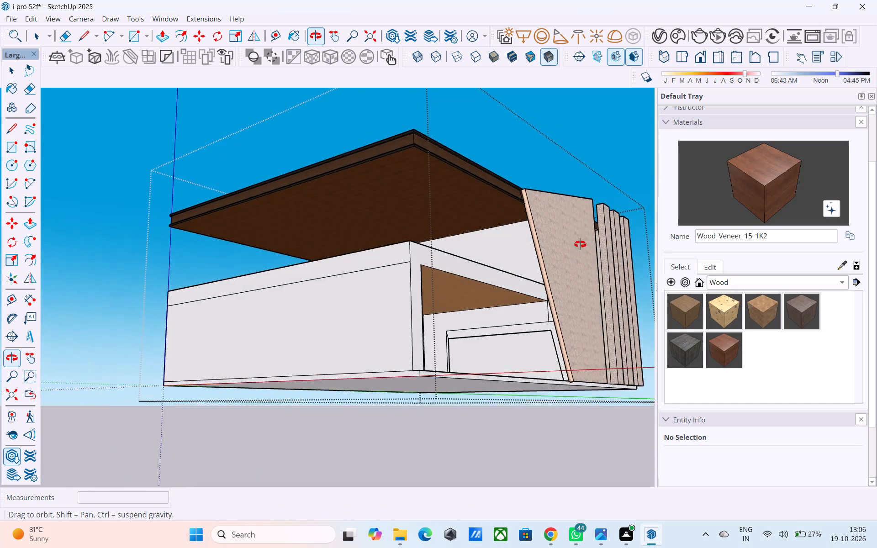
middle_drag(580, 244, 571, 225)
scroll(470, 204, up, 3)
middle_drag(444, 205, 409, 215)
scroll(430, 210, up, 1)
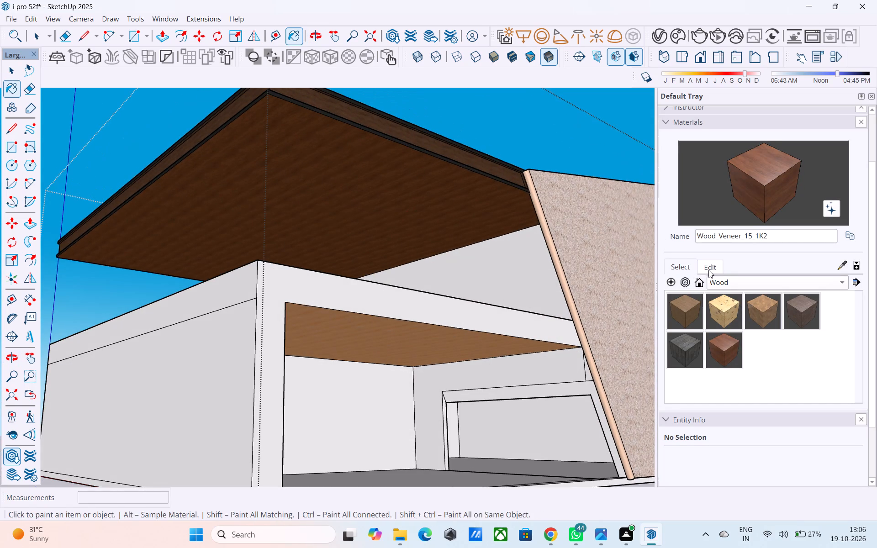
Lighten the roof soffit's Wood_Veneer_15_1K2 material to a bright orange-brown.
click(708, 270)
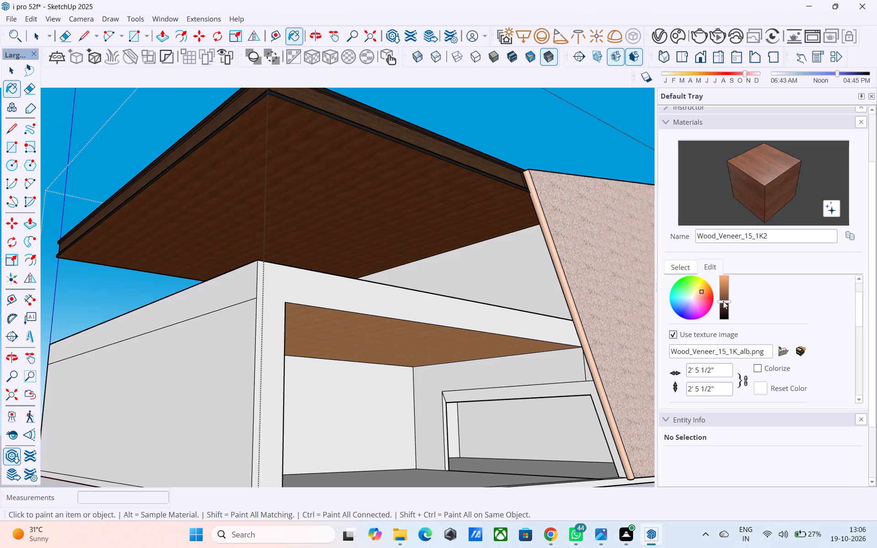
drag(723, 301, 727, 284)
middle_drag(632, 236, 552, 248)
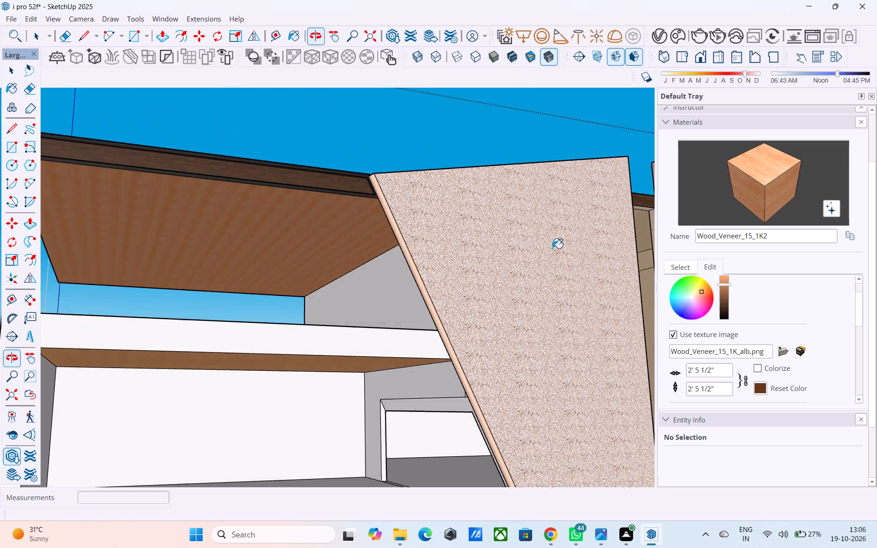
scroll(590, 224, down, 9)
middle_drag(613, 226, 553, 333)
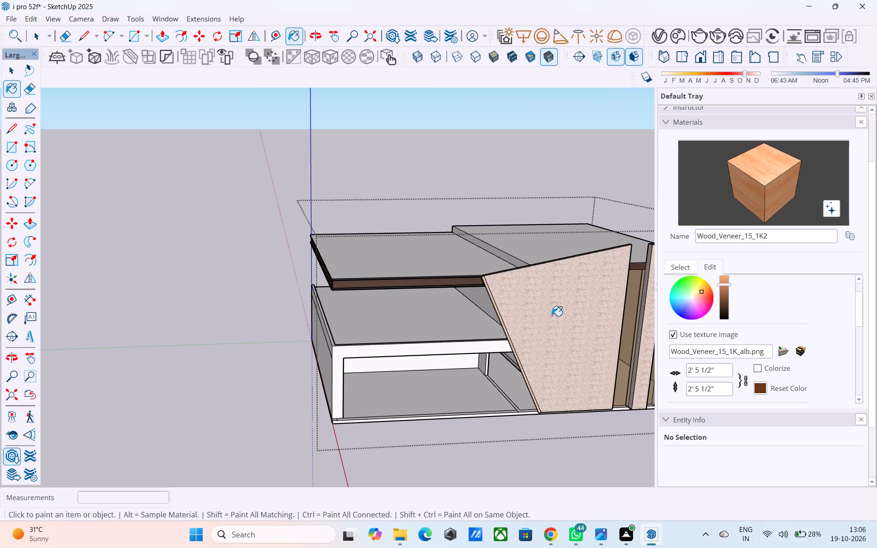
Examine the lower storey's recess and the ceiling inside the framed opening beside the slanted panel.
key(space)
middle_drag(552, 315, 502, 313)
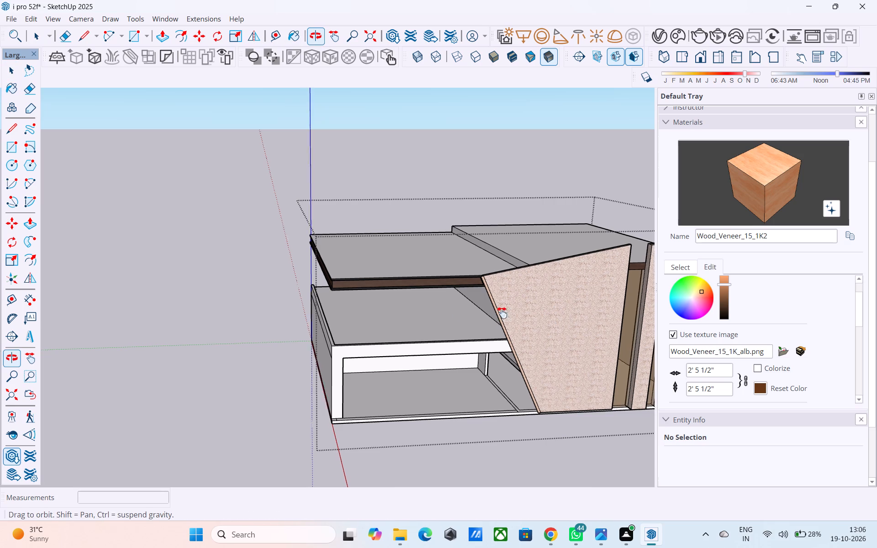
middle_drag(502, 313, 430, 270)
scroll(430, 281, up, 3)
middle_drag(459, 306, 466, 307)
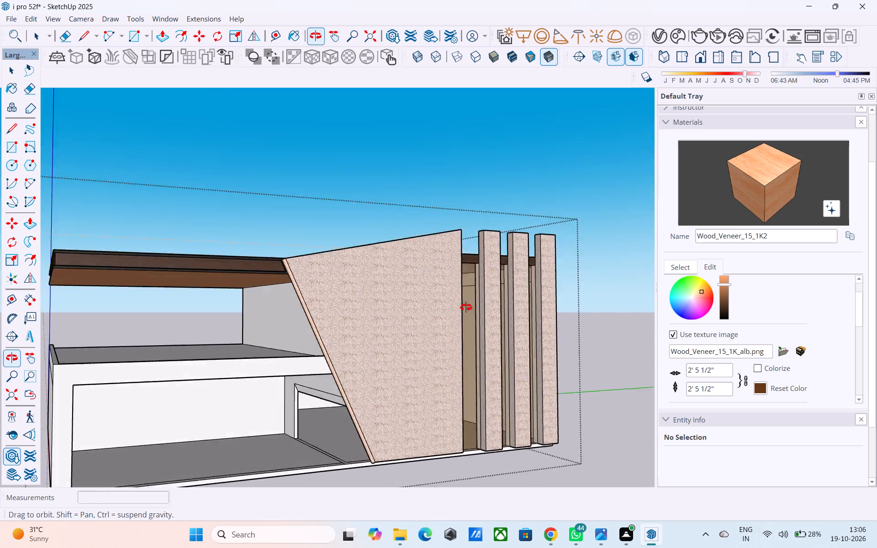
middle_drag(466, 307, 561, 263)
scroll(456, 349, up, 8)
scroll(376, 390, up, 1)
middle_drag(360, 355, 366, 317)
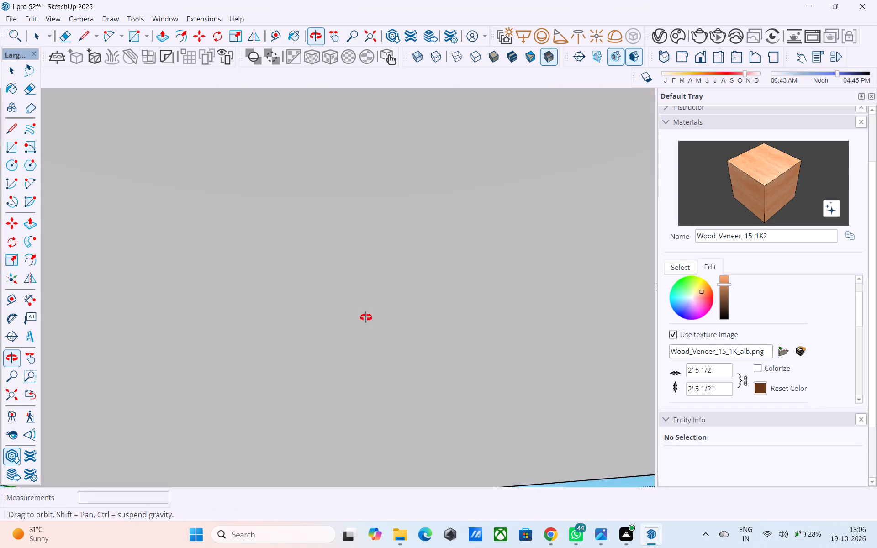
middle_drag(366, 317, 366, 353)
scroll(371, 334, up, 3)
shift+middle_drag(375, 319, 388, 242)
scroll(391, 259, down, 5)
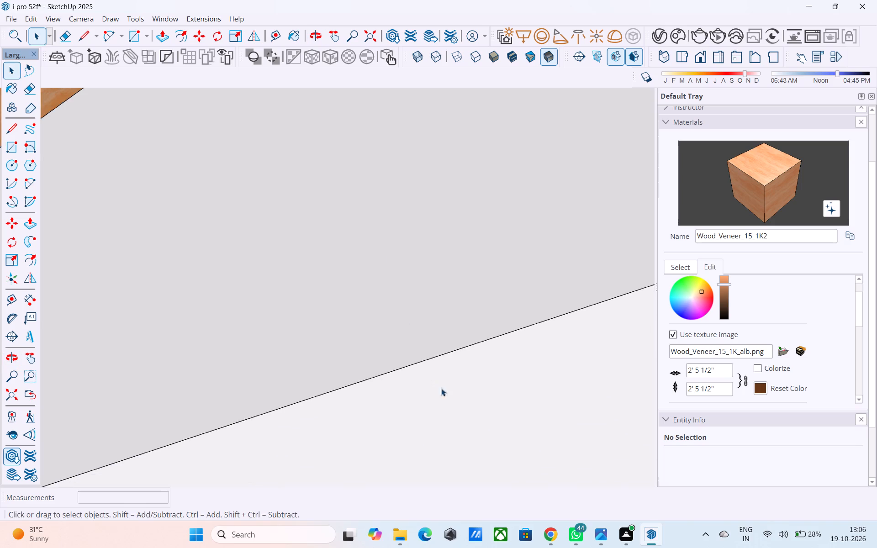
shift+middle_drag(443, 395, 392, 81)
scroll(396, 134, down, 13)
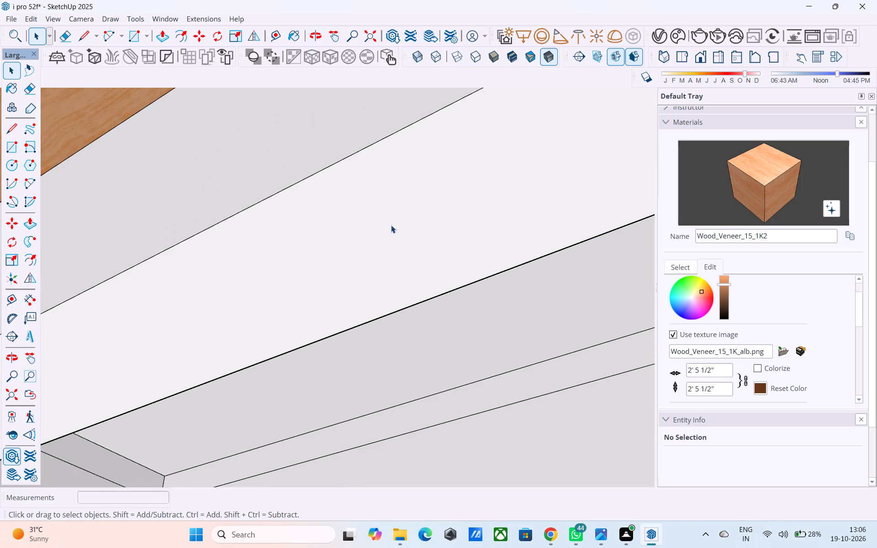
shift+middle_drag(391, 228, 380, 167)
scroll(379, 170, down, 9)
middle_drag(365, 233, 238, 393)
scroll(238, 393, down, 2)
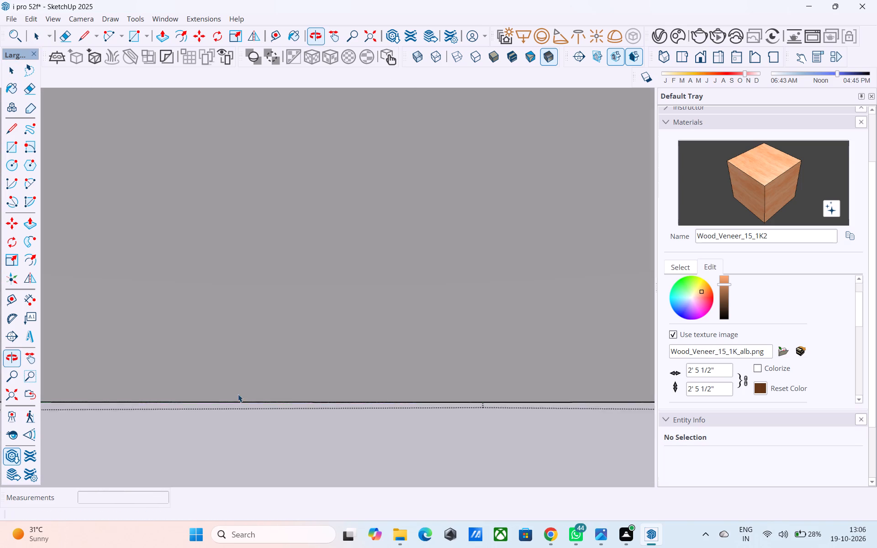
scroll(238, 394, down, 10)
middle_drag(370, 304, 365, 472)
scroll(433, 272, down, 3)
shift+middle_drag(434, 269, 398, 488)
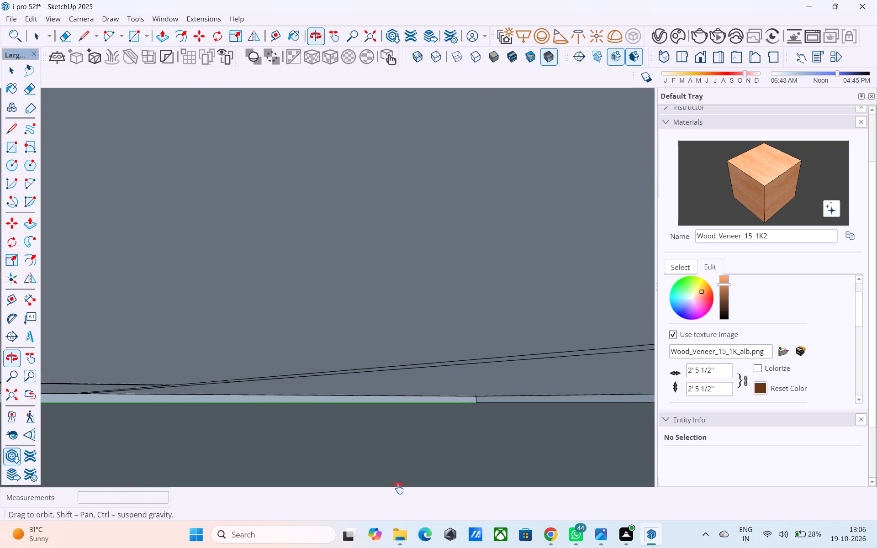
shift+middle_drag(398, 488, 412, 546)
shift+middle_drag(412, 369, 369, 546)
scroll(437, 271, down, 1)
middle_drag(437, 271, 417, 332)
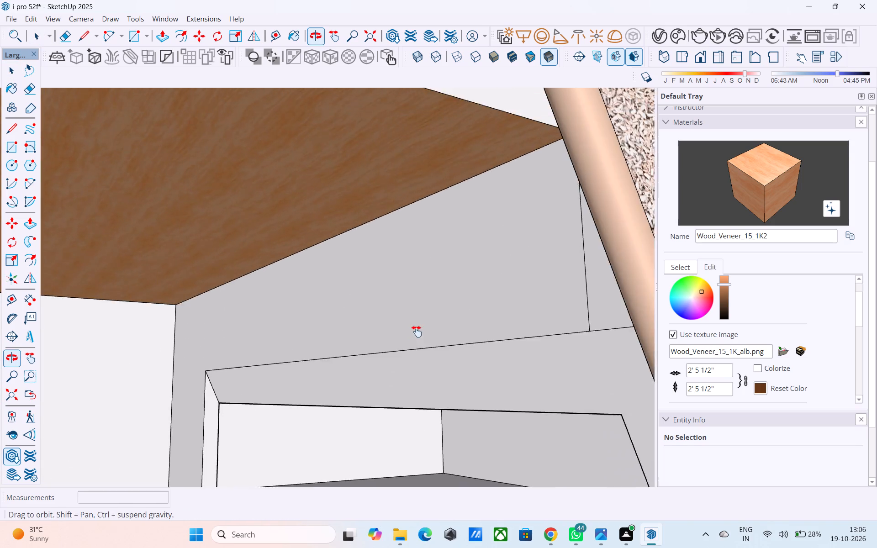
middle_drag(417, 332, 453, 258)
middle_drag(492, 361, 486, 327)
scroll(477, 331, up, 3)
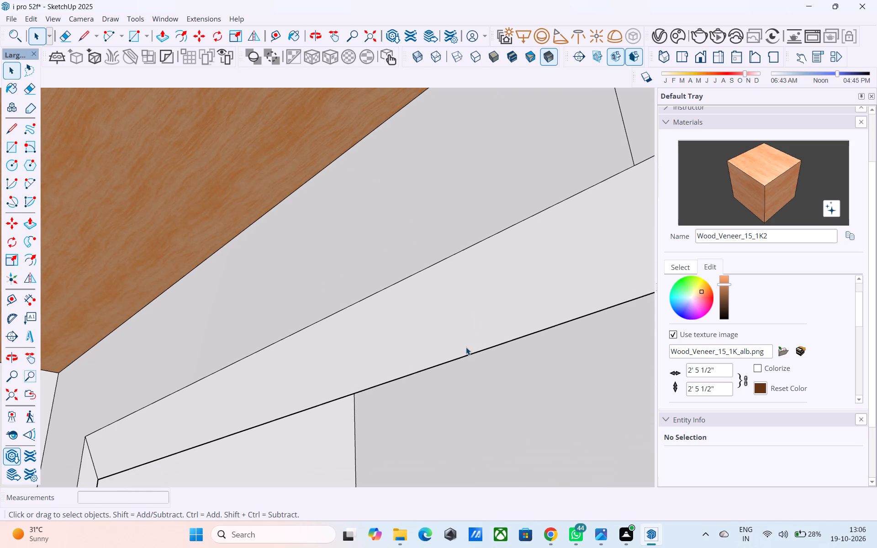
middle_drag(466, 348, 493, 220)
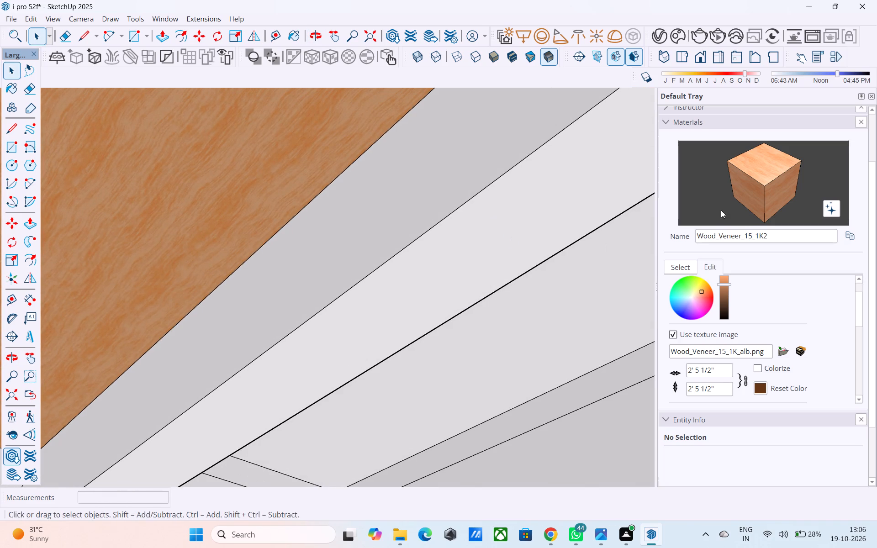
middle_drag(585, 303, 562, 250)
middle_drag(465, 271, 672, 368)
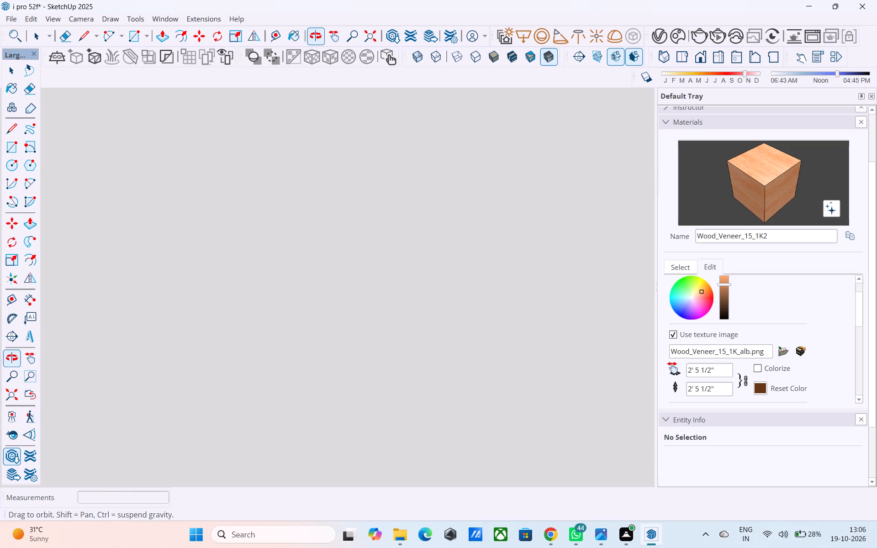
middle_drag(672, 368, 708, 384)
shift+middle_drag(457, 319, 733, 411)
shift+middle_drag(333, 286, 799, 187)
shift+middle_drag(377, 196, 871, 85)
shift+middle_drag(303, 288, 876, 0)
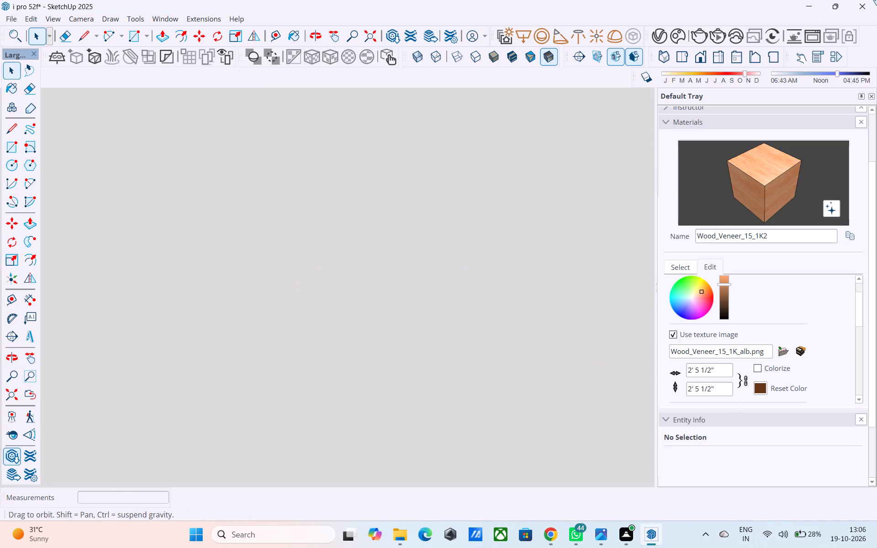
shift+middle_drag(876, 0, 358, 277)
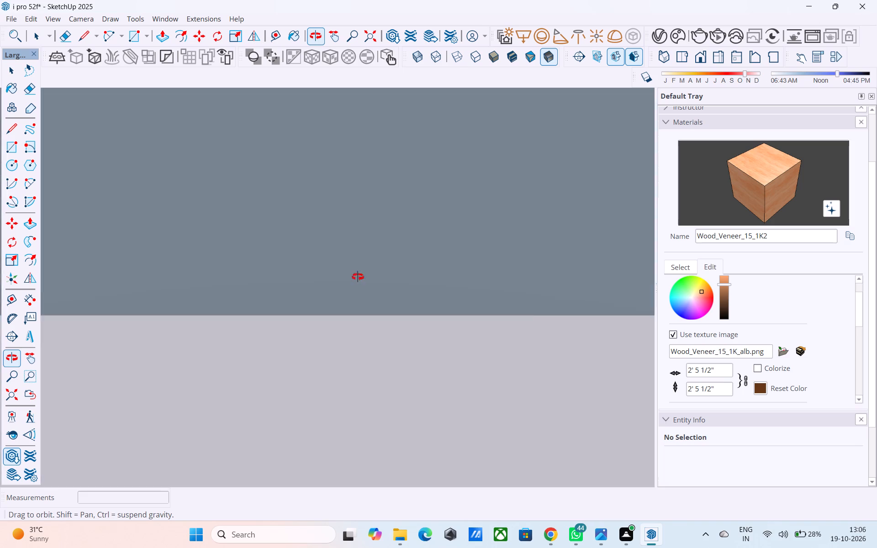
shift+middle_drag(358, 277, 380, 208)
scroll(354, 296, down, 9)
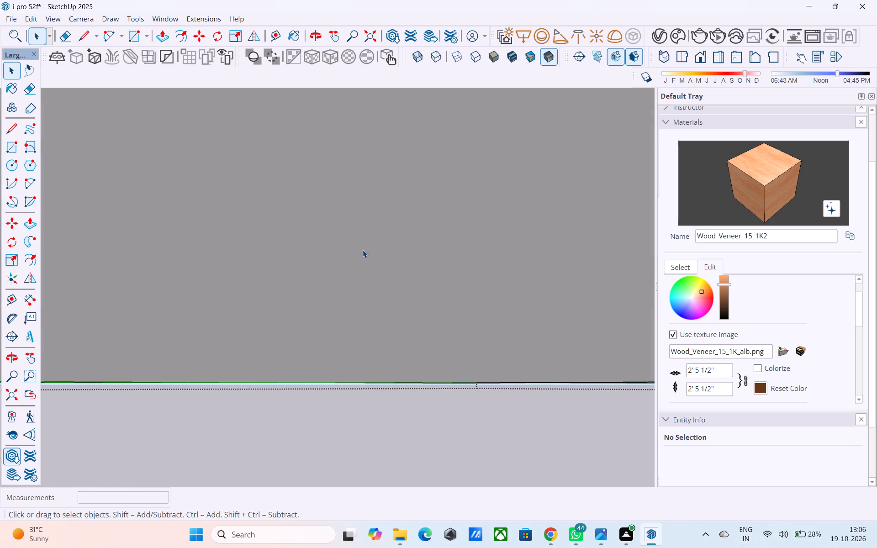
scroll(363, 250, down, 20)
middle_drag(385, 205, 409, 373)
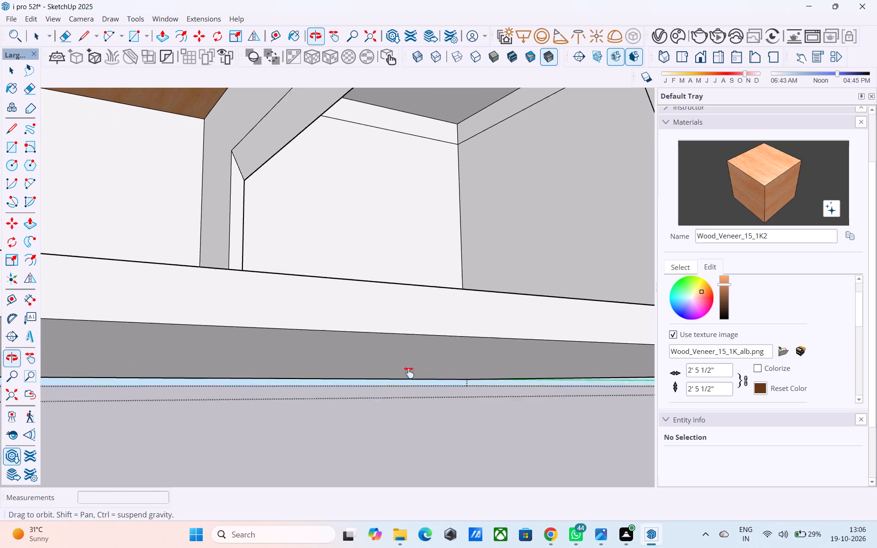
middle_drag(409, 373, 414, 389)
shift+middle_drag(476, 147, 465, 154)
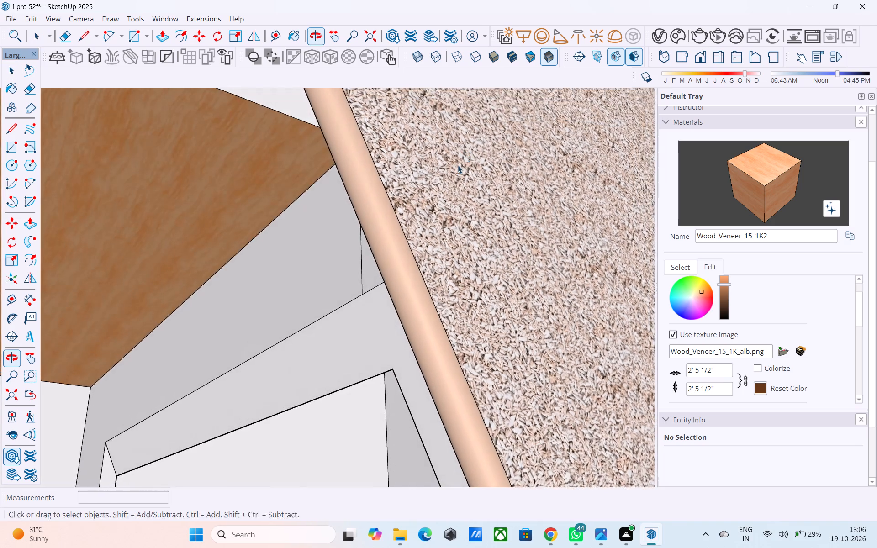
middle_drag(394, 341, 442, 153)
Paint the ceiling inside the framed opening beside the slanted panel with Wood_Veneer_15_1K2.
click(745, 182)
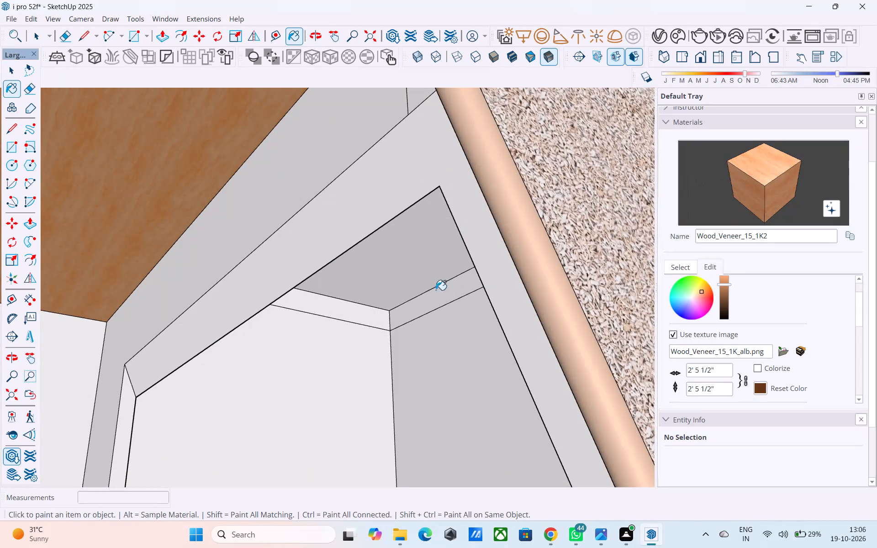
scroll(427, 283, up, 3)
click(415, 264)
Paint the two narrow wall bands directly below the framed opening's ceiling with Wood_Veneer_15_1K2.
scroll(414, 263, down, 10)
middle_drag(390, 302, 353, 338)
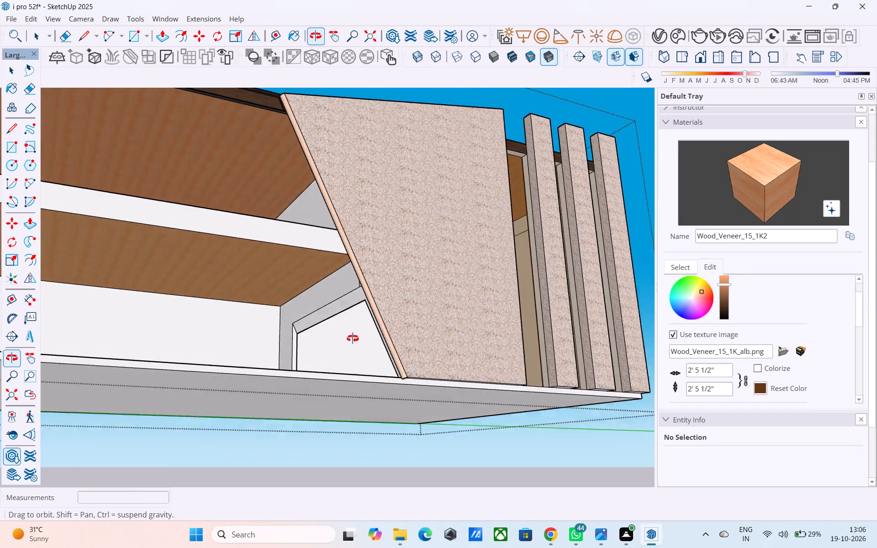
middle_drag(353, 338, 301, 407)
middle_drag(305, 388, 375, 281)
scroll(376, 295, up, 7)
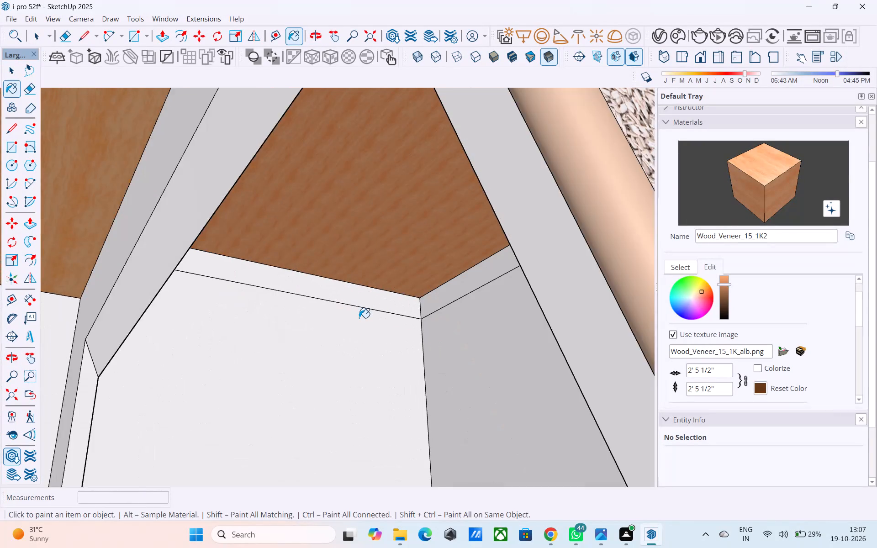
scroll(359, 318, up, 2)
click(357, 290)
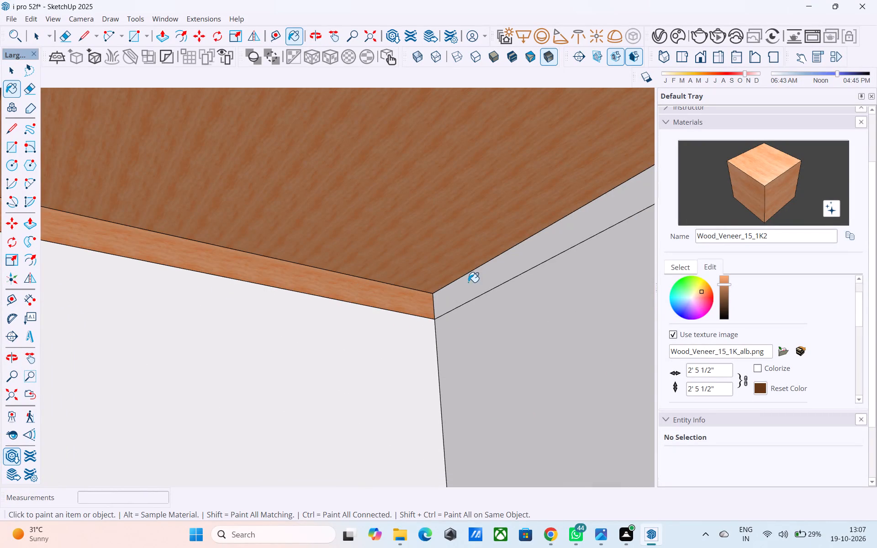
click(468, 282)
scroll(468, 282, down, 10)
middle_drag(454, 292, 97, 390)
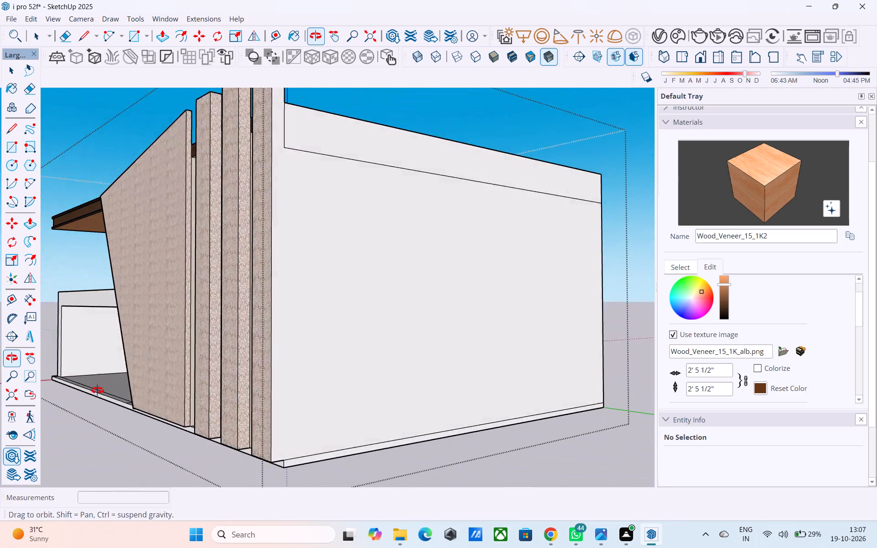
Paint the remaining narrow side-wall band below the framed opening's ceiling with Wood_Veneer_15_1K2.
middle_drag(97, 390, 396, 324)
scroll(415, 311, up, 8)
scroll(415, 214, up, 1)
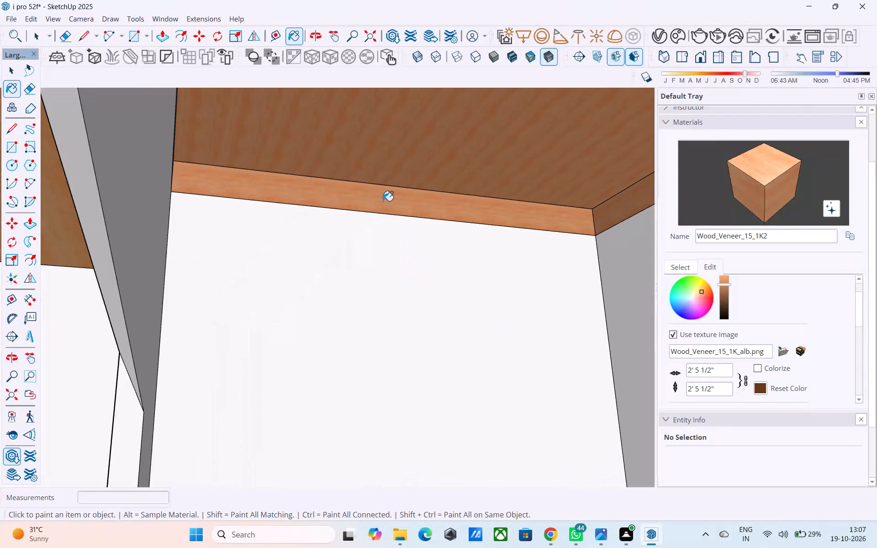
middle_drag(375, 200, 321, 201)
click(130, 177)
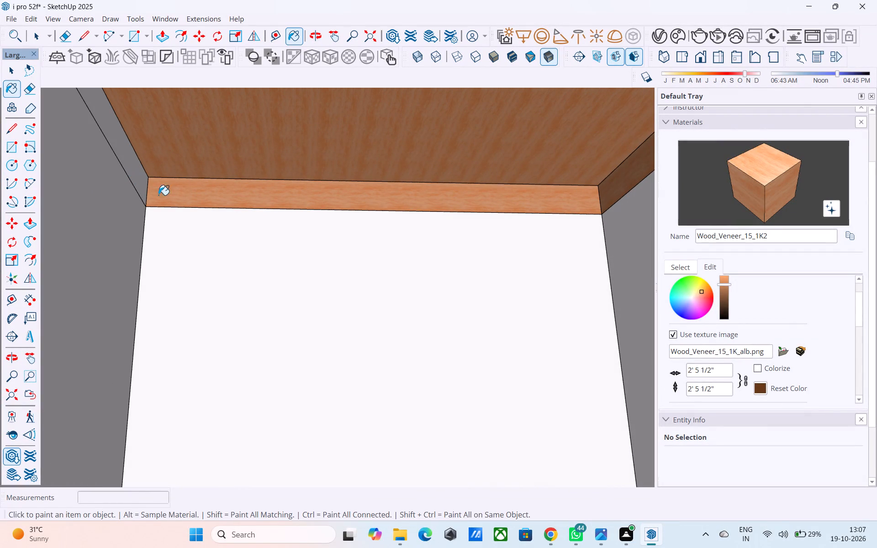
click(134, 182)
scroll(296, 236, up, 10)
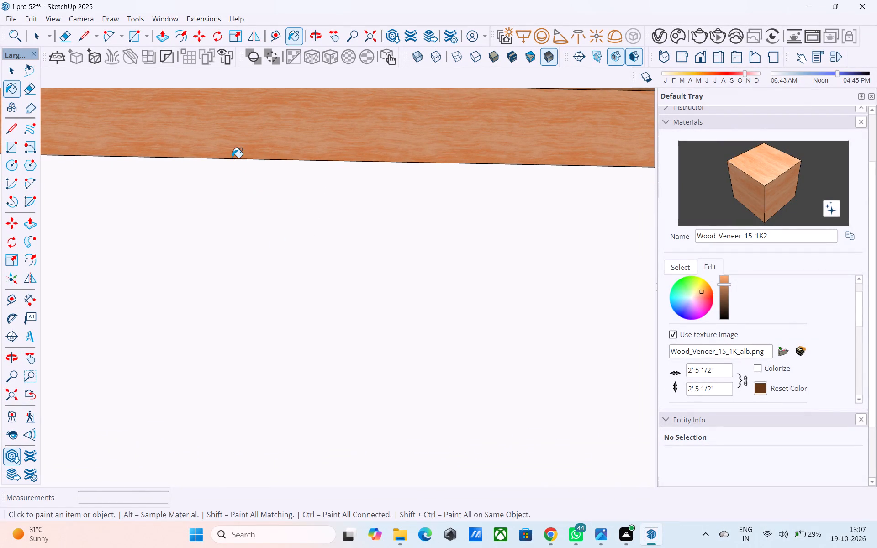
Examine the ceiling, wall bands and framed opening inside the lower storey around the slanted panel.
click(19, 436)
drag(134, 401, 876, 229)
drag(329, 332, 770, 323)
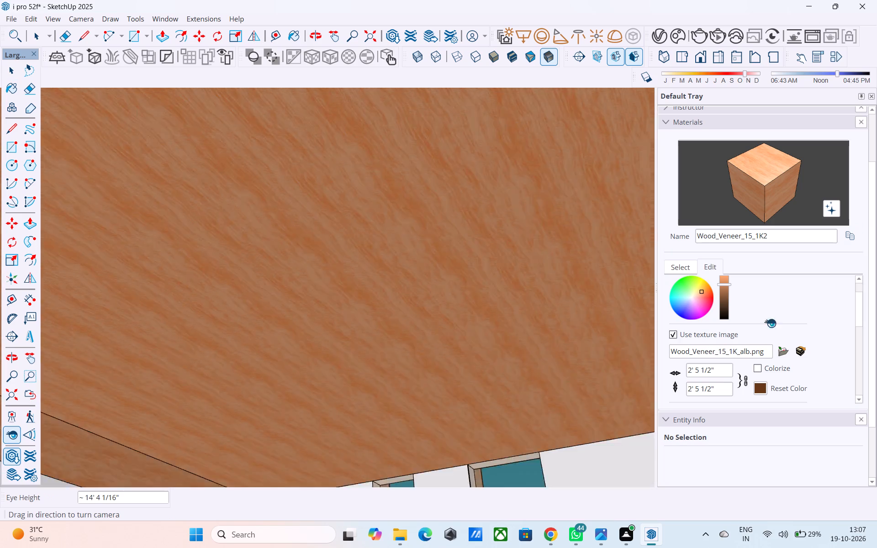
drag(770, 323, 870, 360)
drag(339, 325, 771, 525)
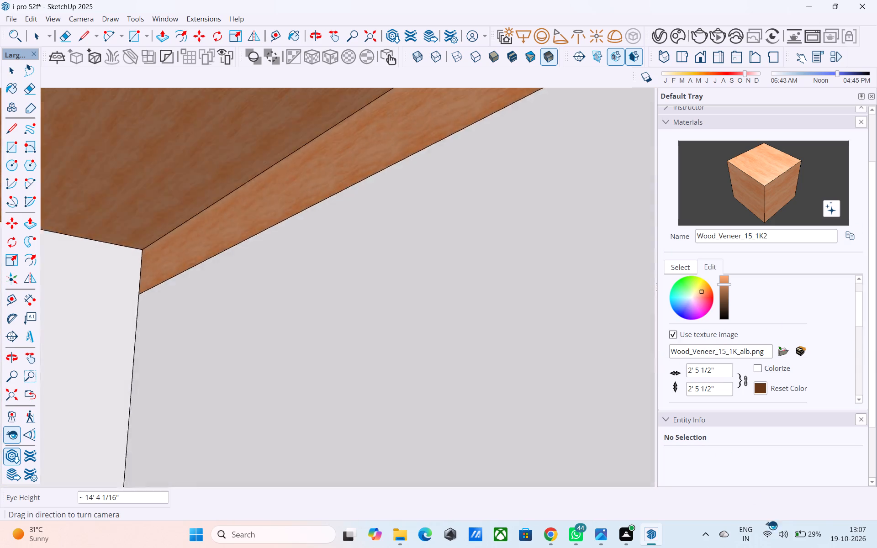
drag(771, 525, 792, 542)
drag(449, 200, 338, 506)
scroll(347, 373, up, 2)
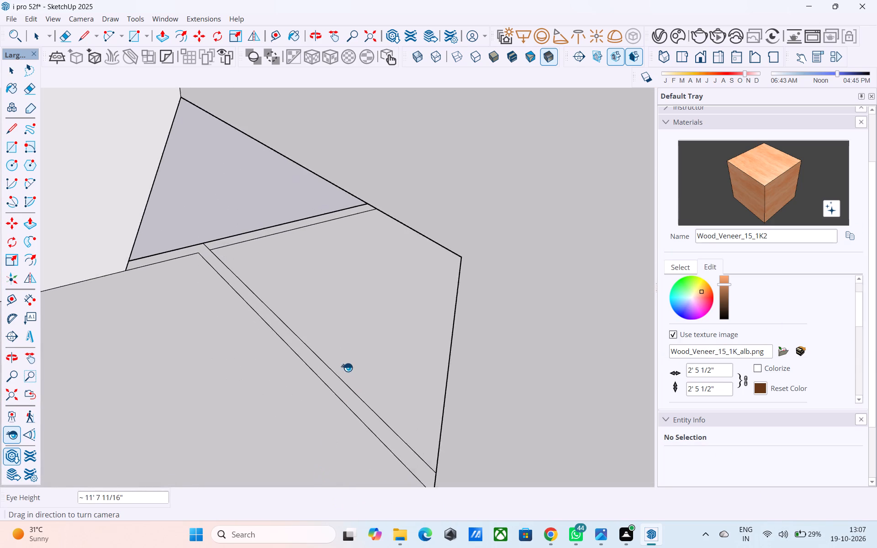
scroll(347, 367, up, 2)
middle_drag(361, 186, 369, 146)
scroll(350, 109, up, 15)
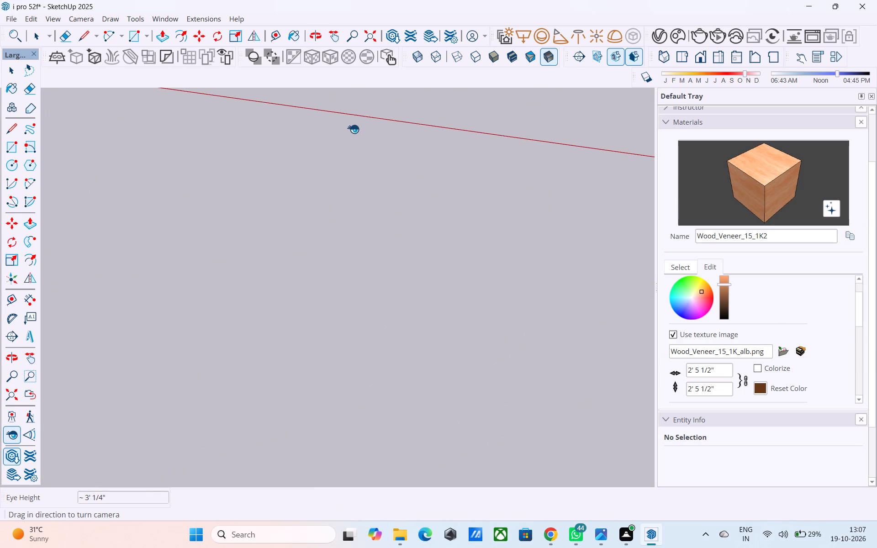
scroll(353, 129, up, 9)
scroll(349, 137, down, 1)
scroll(349, 137, up, 5)
drag(195, 179, 658, 181)
drag(214, 277, 825, 184)
drag(264, 325, 716, 142)
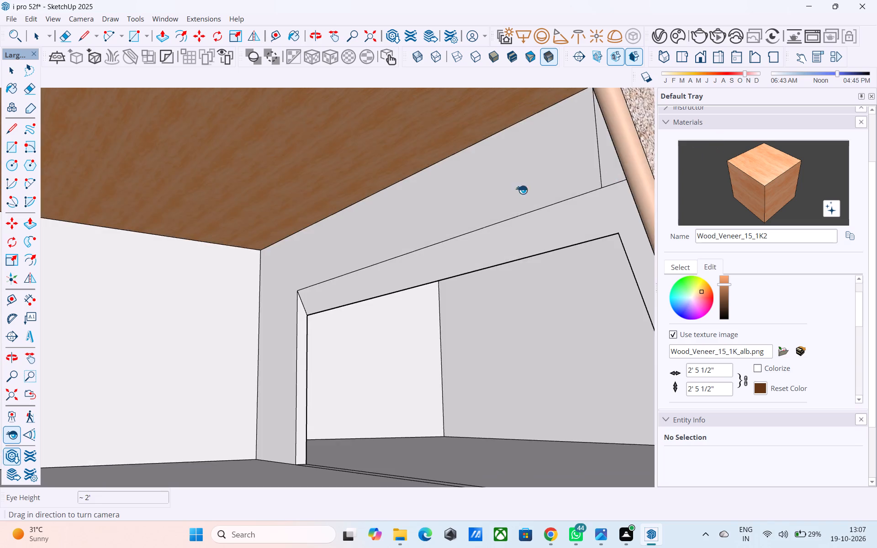
scroll(511, 201, down, 15)
middle_drag(428, 220, 566, 227)
scroll(536, 246, up, 9)
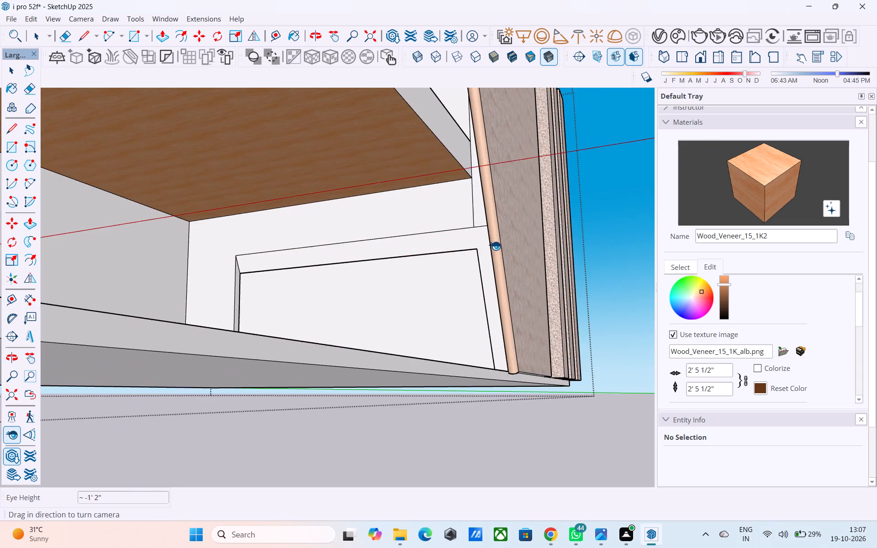
Paint the slanted panel's inner back face, beside the upper terrace, with Wood_Veneer_15_1K2.
scroll(484, 243, down, 3)
middle_drag(484, 243, 541, 327)
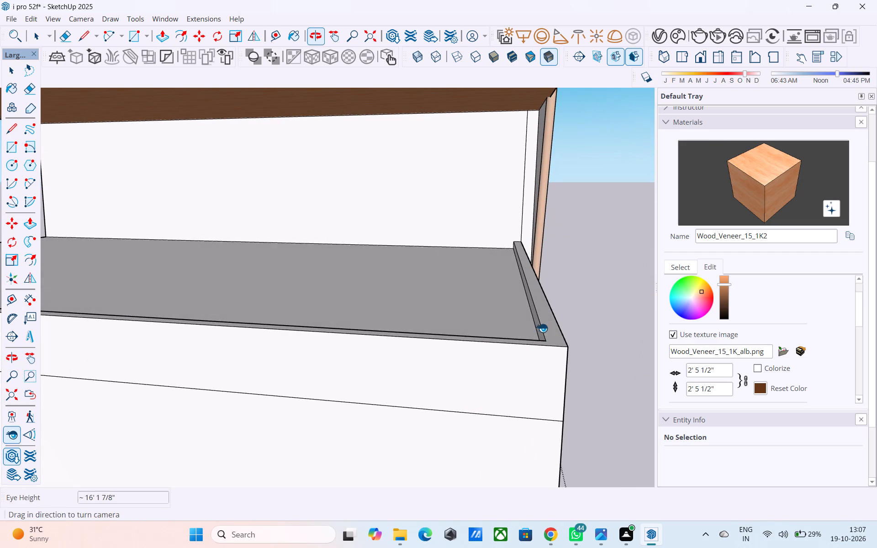
middle_drag(548, 307, 618, 285)
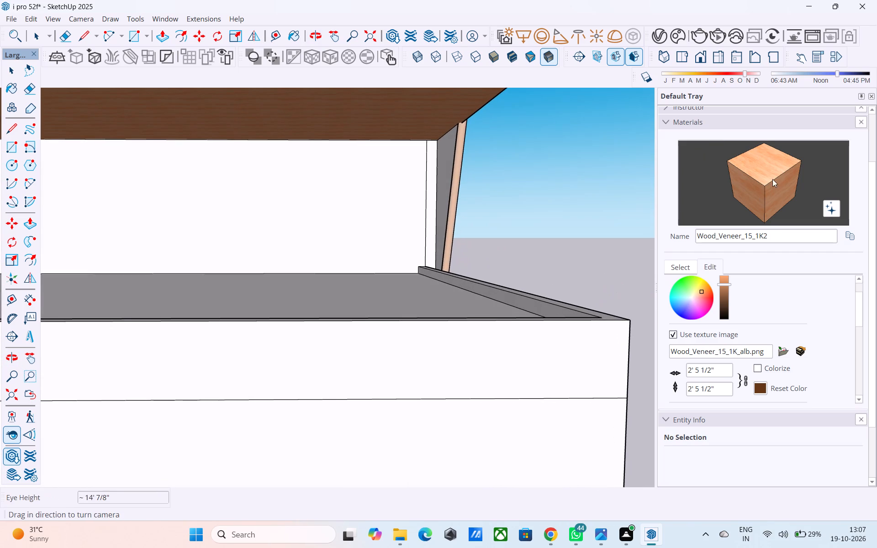
click(765, 177)
click(455, 148)
click(453, 148)
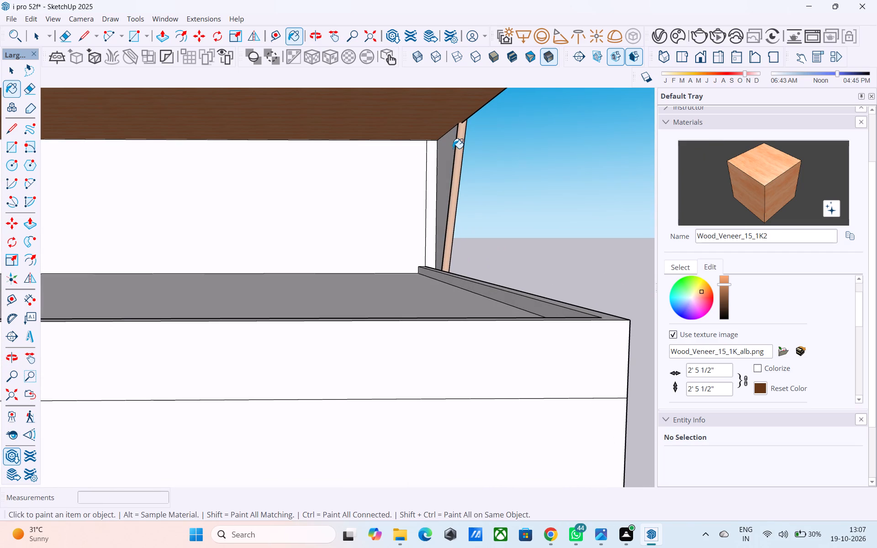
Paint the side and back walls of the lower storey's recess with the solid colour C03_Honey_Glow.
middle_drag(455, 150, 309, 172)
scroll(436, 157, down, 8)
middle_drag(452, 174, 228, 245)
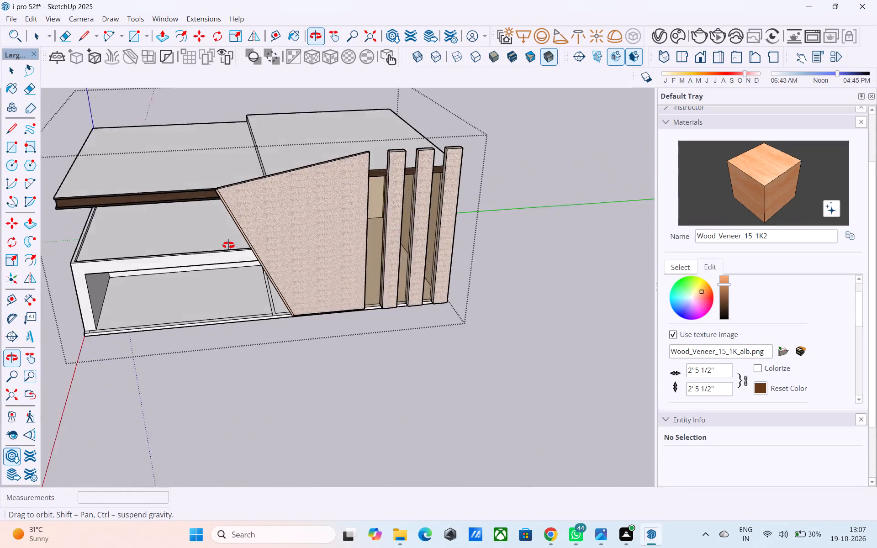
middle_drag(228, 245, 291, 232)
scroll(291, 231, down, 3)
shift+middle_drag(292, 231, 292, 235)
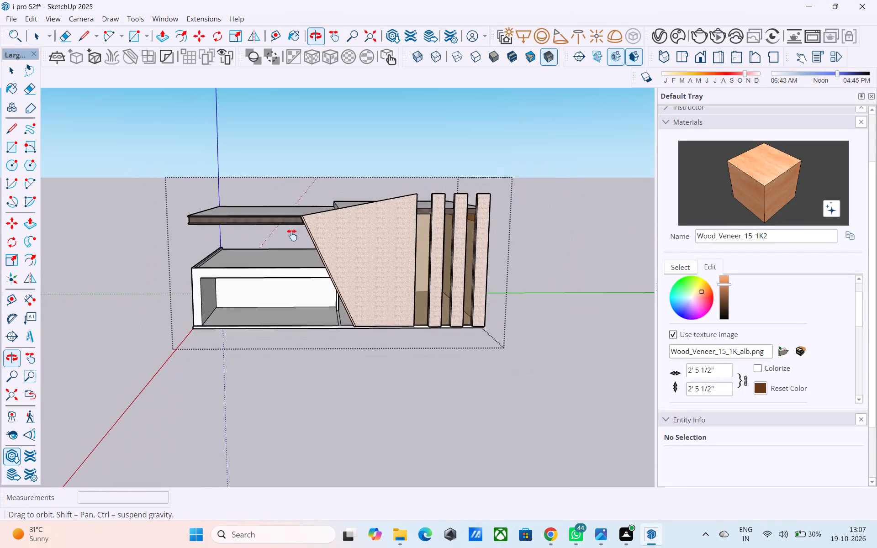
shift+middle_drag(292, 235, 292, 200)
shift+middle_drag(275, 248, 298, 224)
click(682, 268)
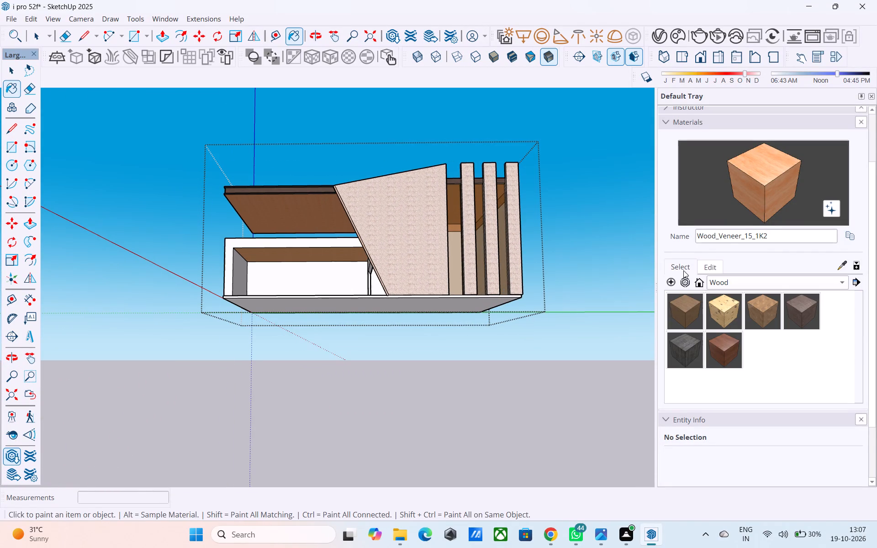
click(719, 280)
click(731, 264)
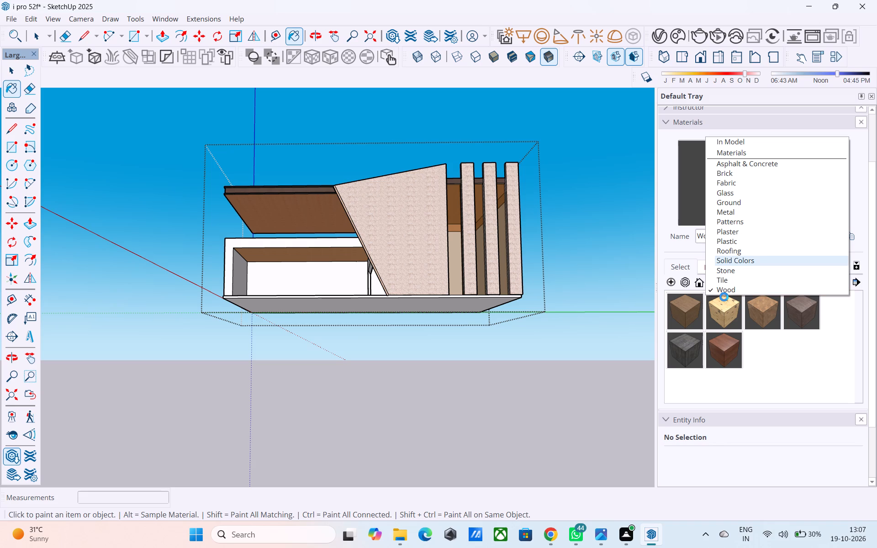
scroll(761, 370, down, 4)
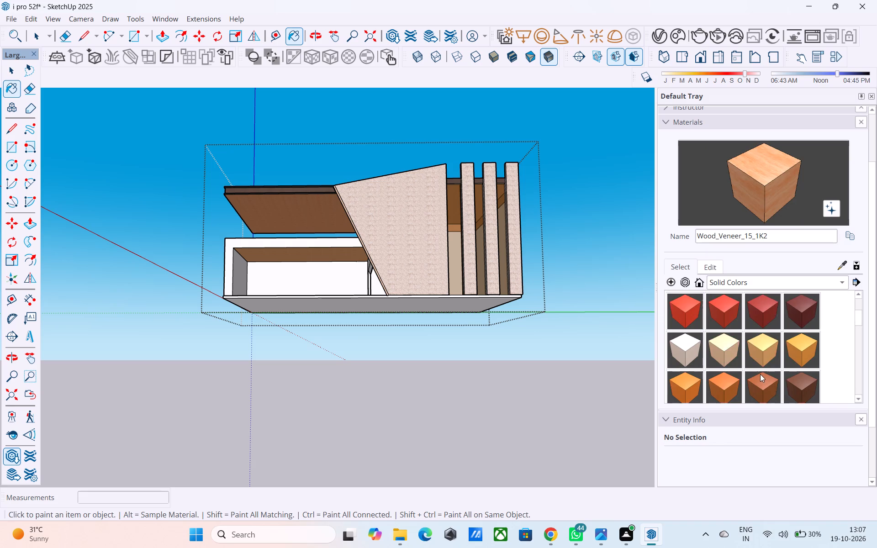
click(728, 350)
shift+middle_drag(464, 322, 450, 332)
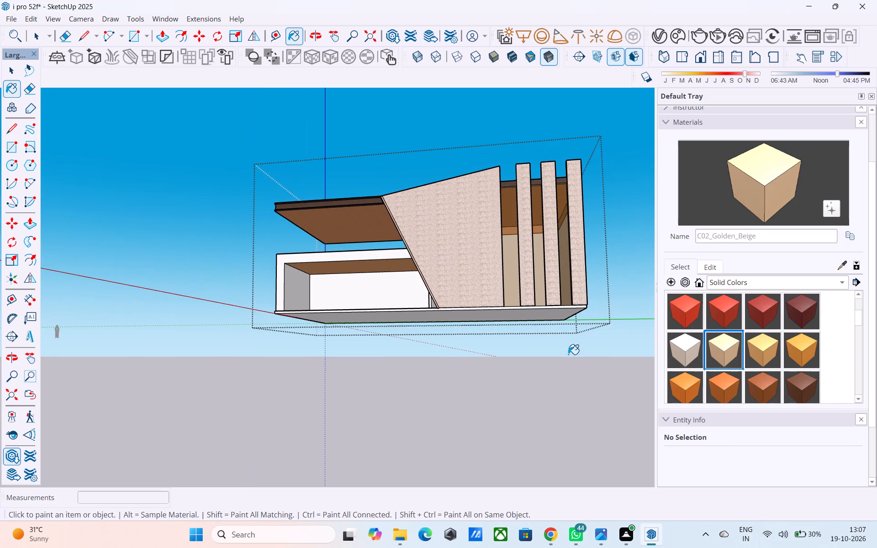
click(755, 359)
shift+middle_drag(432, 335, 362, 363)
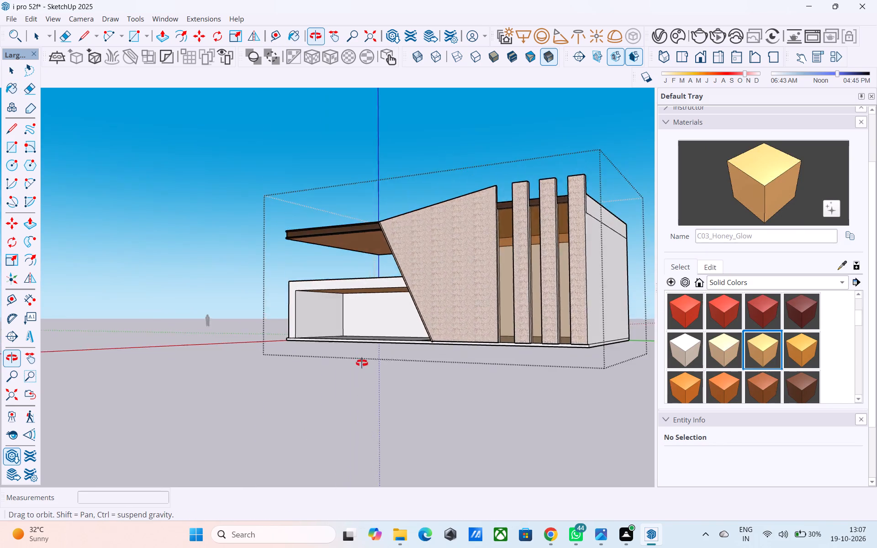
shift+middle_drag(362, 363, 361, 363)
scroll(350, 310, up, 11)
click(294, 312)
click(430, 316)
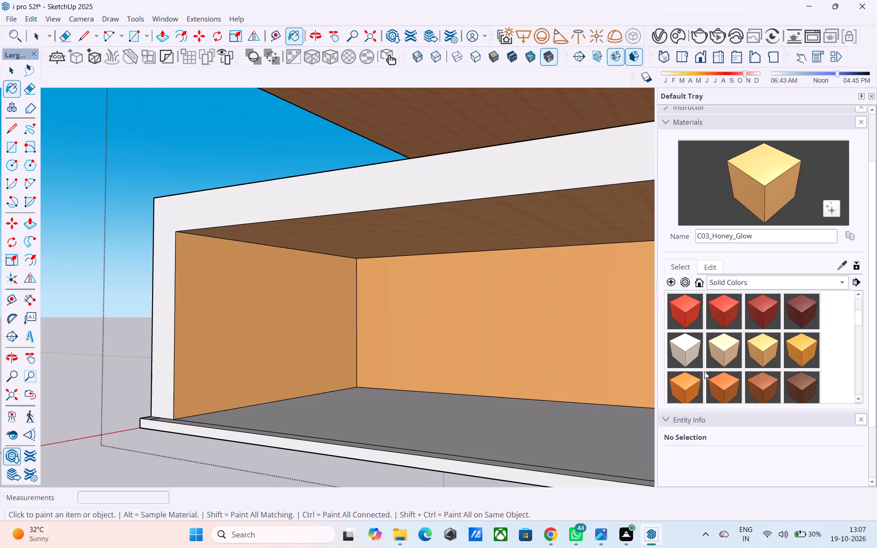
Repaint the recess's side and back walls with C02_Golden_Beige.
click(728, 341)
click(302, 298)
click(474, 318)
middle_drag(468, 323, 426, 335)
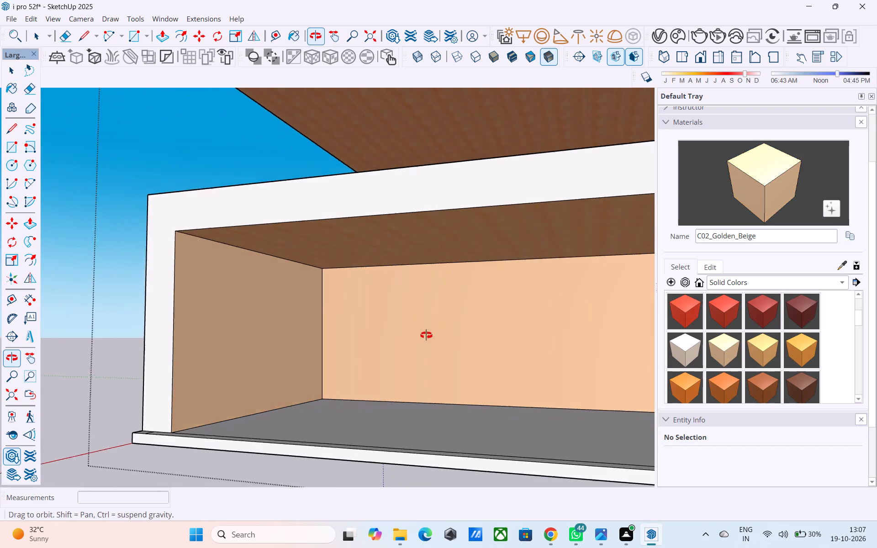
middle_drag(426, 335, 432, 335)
Repaint the recess's back and side walls with D02_Buttercup_Glow.
scroll(769, 362, down, 2)
click(739, 342)
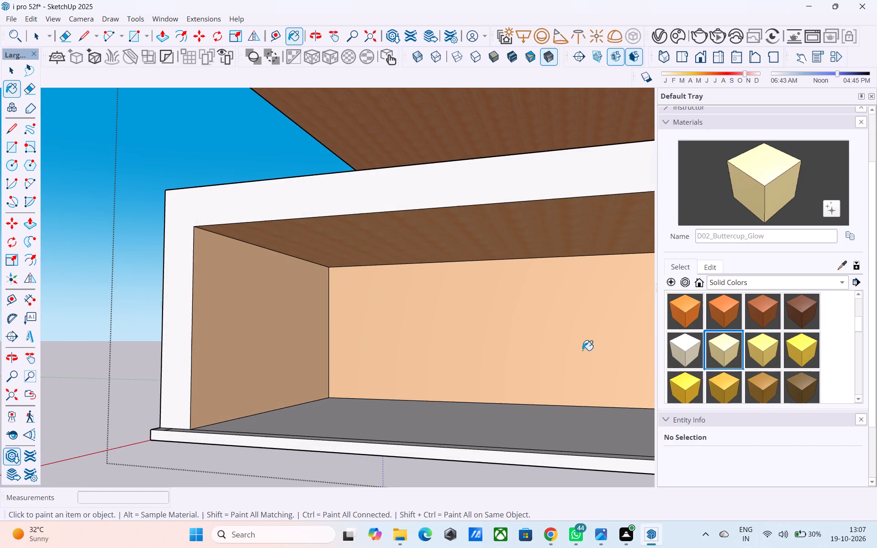
click(485, 343)
click(261, 312)
Paint the recess wall around the framed opening, including the opening's head and jamb reveals, with D02_Buttercup_Glow.
shift+middle_drag(319, 292, 313, 316)
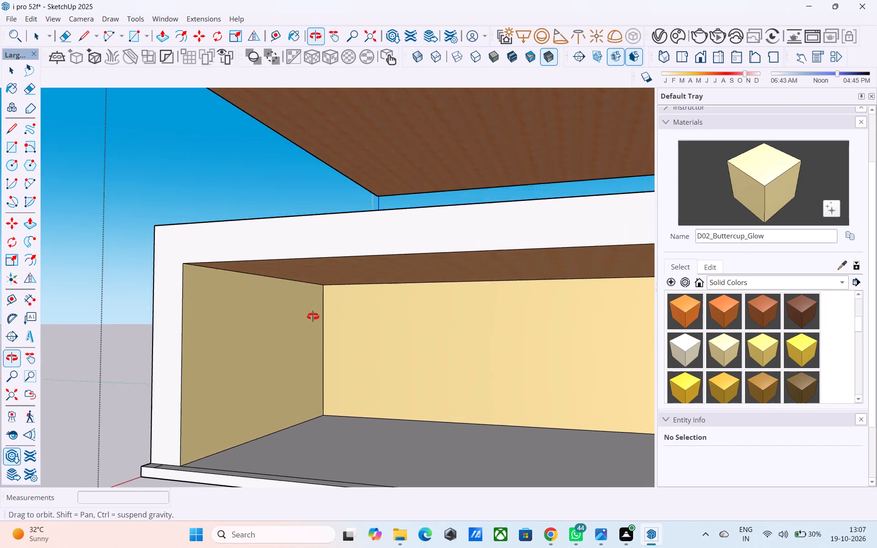
shift+middle_drag(313, 316, 393, 305)
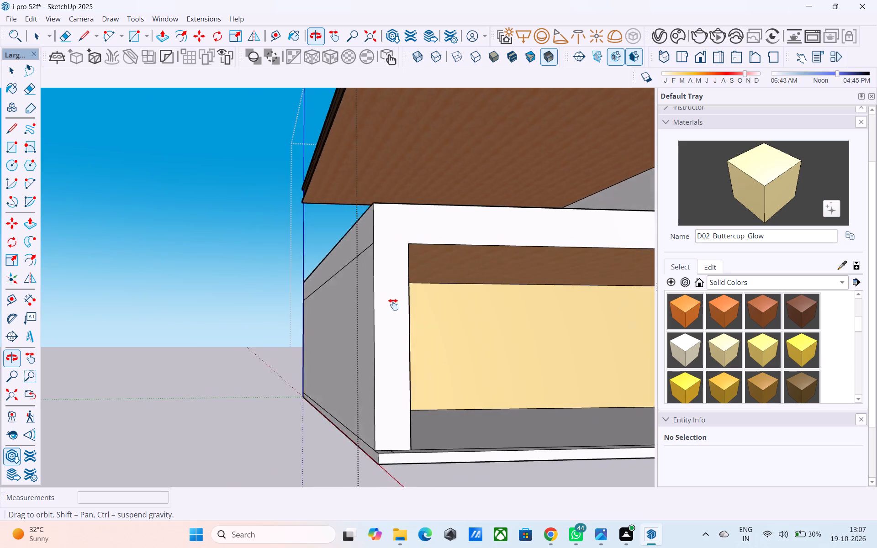
shift+middle_drag(393, 305, 328, 317)
middle_drag(386, 313, 372, 313)
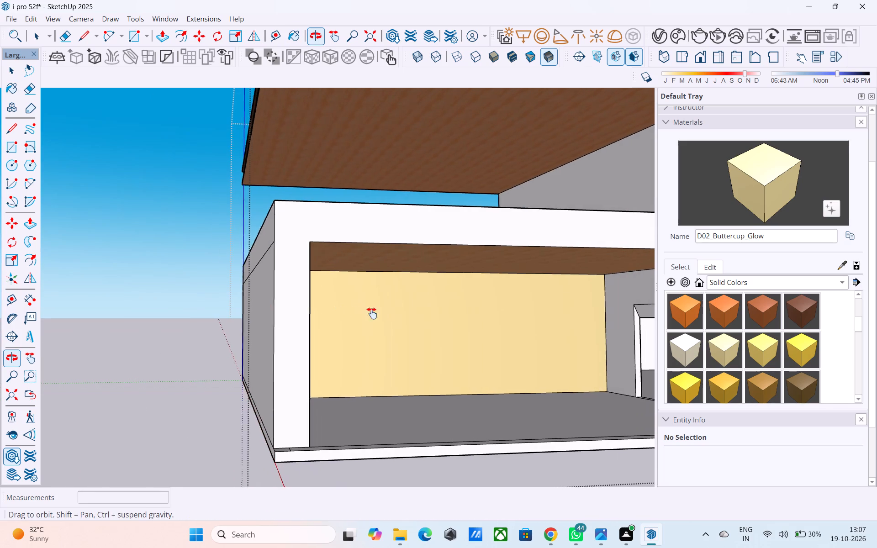
middle_drag(372, 313, 371, 312)
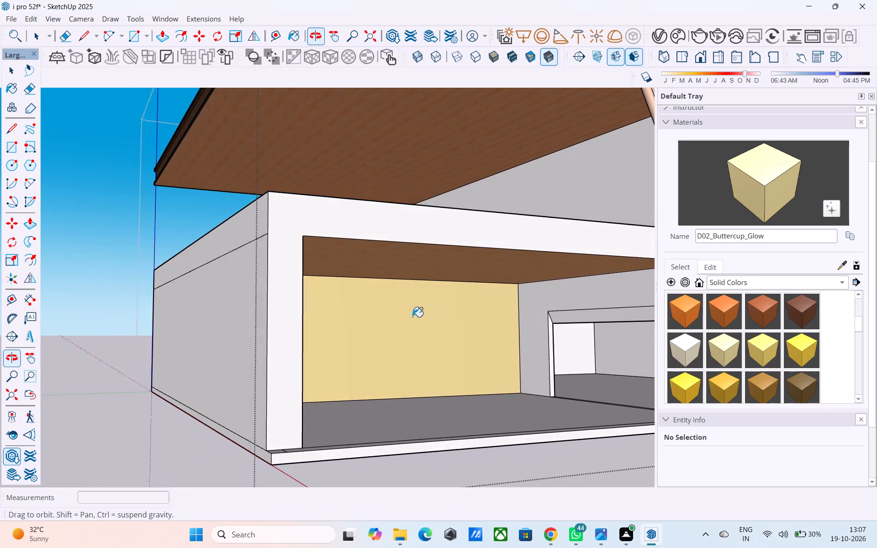
click(528, 319)
click(578, 297)
scroll(587, 310, down, 1)
click(583, 320)
middle_drag(581, 317, 530, 312)
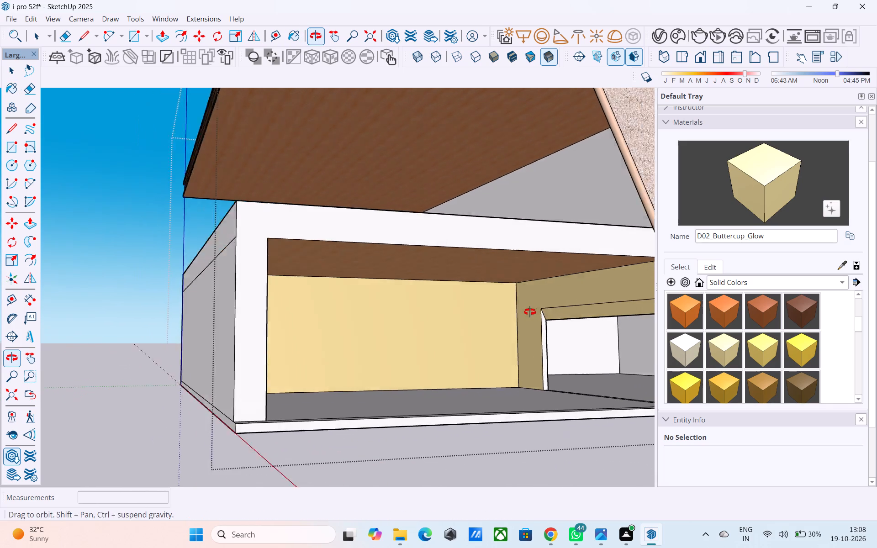
middle_drag(530, 312, 529, 311)
scroll(531, 322, up, 4)
click(536, 323)
Paint the upper terrace's wall below the overhanging roof with D02_Buttercup_Glow.
scroll(483, 311, down, 3)
middle_drag(486, 313, 513, 349)
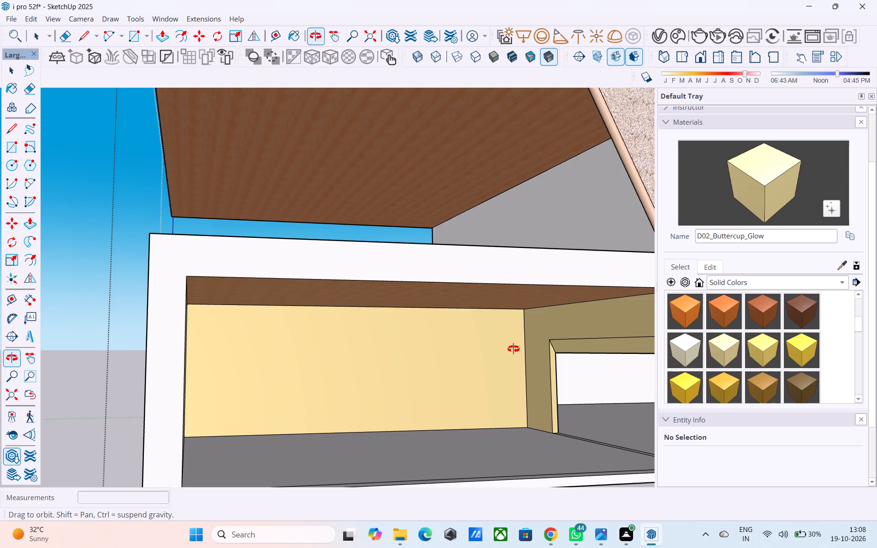
middle_drag(513, 349, 523, 406)
click(573, 253)
middle_drag(561, 303, 523, 274)
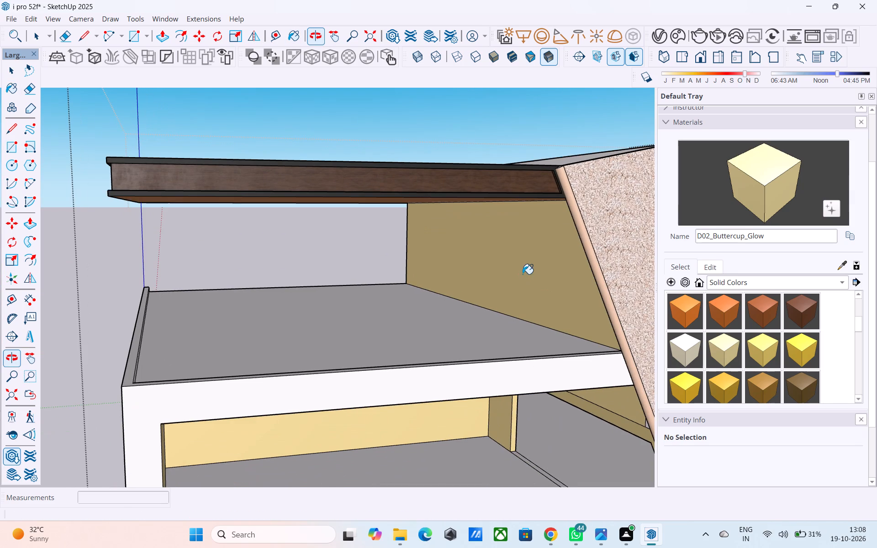
Draw a 3' vertical line up from the inner corner of the upper terrace's side curb, at its open outer end.
scroll(527, 284, down, 2)
shift+middle_drag(528, 286, 536, 293)
shift+middle_drag(355, 365, 193, 385)
scroll(205, 385, up, 3)
middle_click(258, 395)
scroll(262, 400, up, 3)
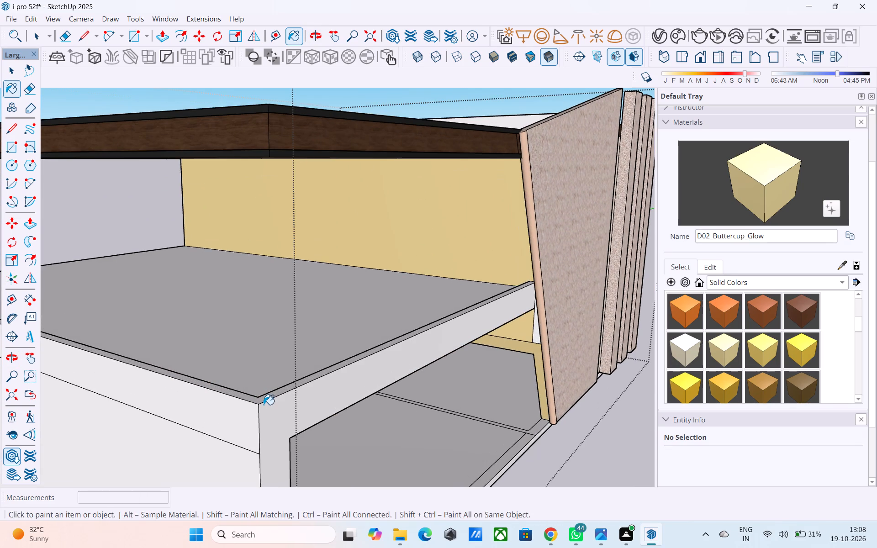
shift+middle_drag(404, 372, 322, 424)
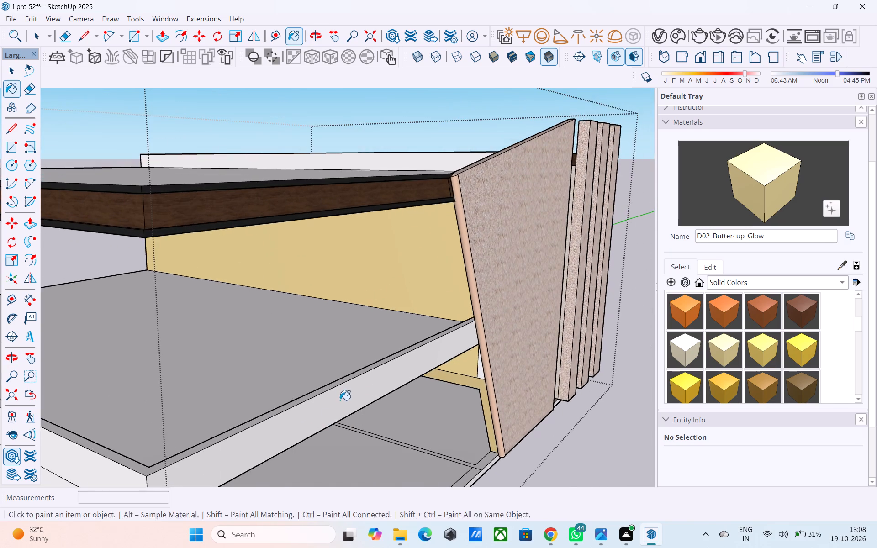
middle_drag(349, 398, 457, 392)
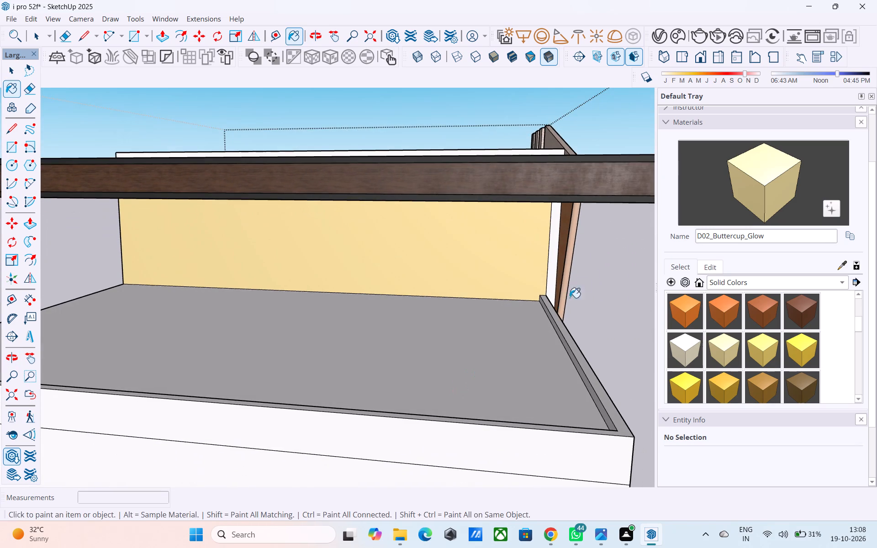
scroll(586, 281, up, 1)
scroll(586, 281, down, 2)
key(l)
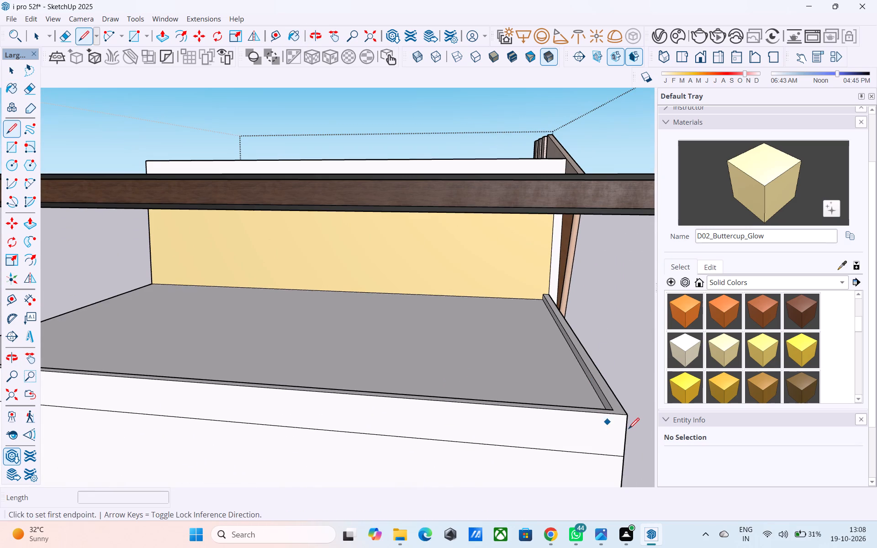
scroll(613, 409, up, 5)
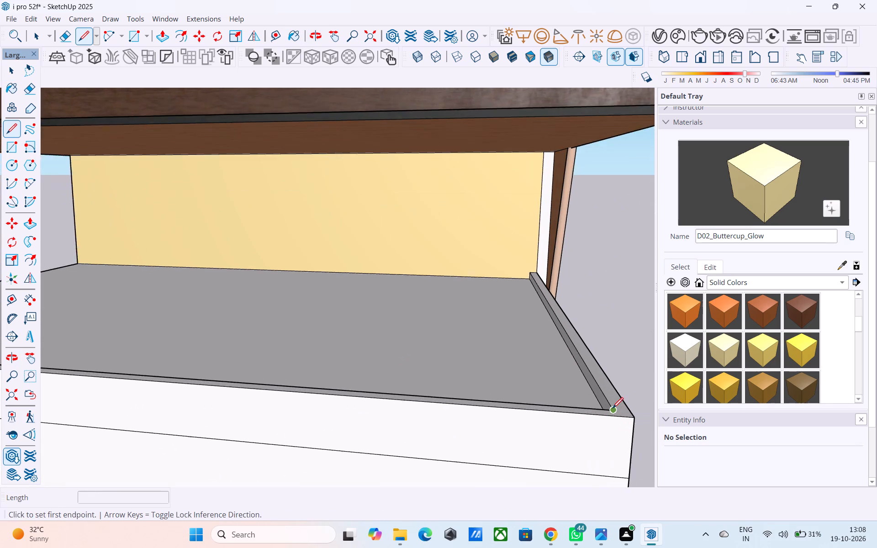
click(613, 409)
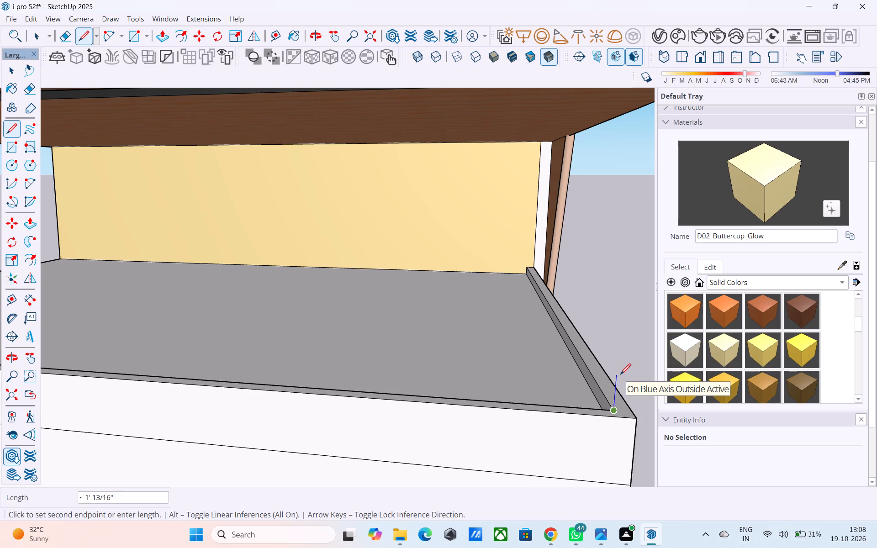
key(3)
key(apostrophe)
key(Return)
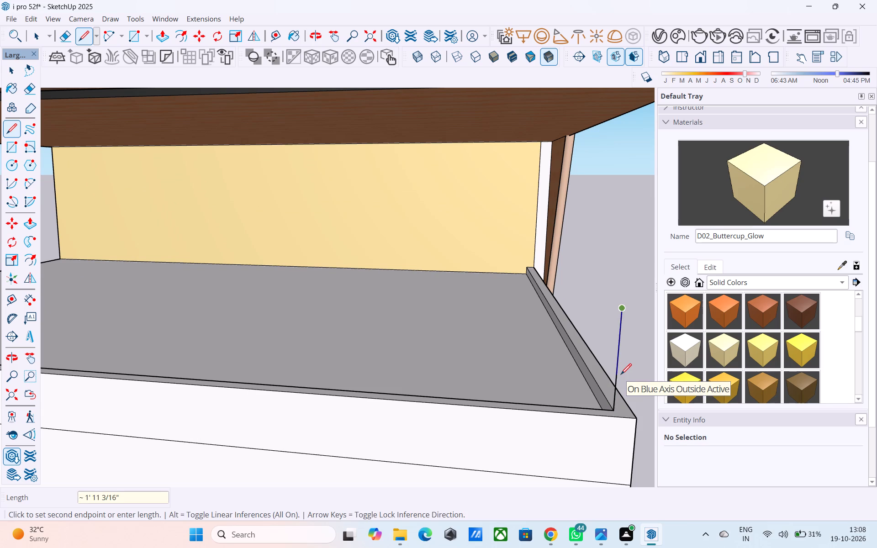
Draw a vertical rectangle along the side curb's inner edge, from the line's top to the buttercup wall, about 29' 6" long.
key(r)
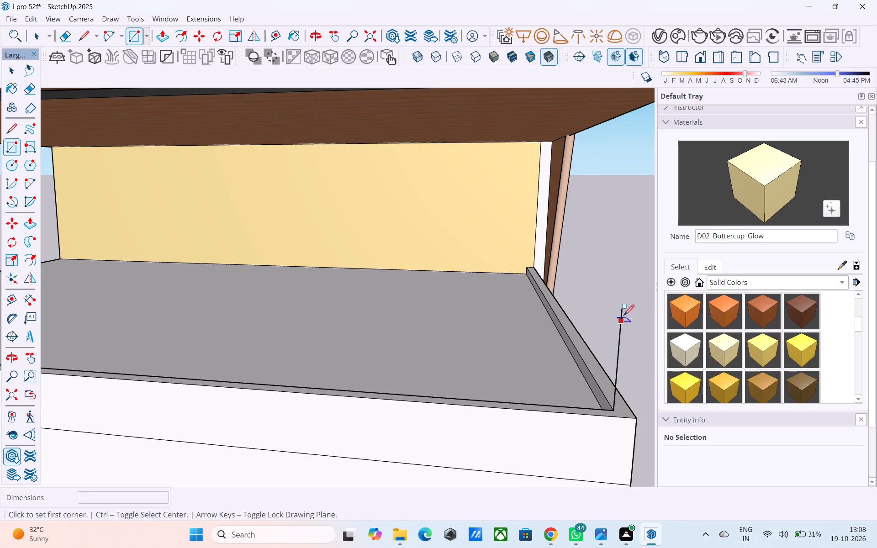
click(623, 309)
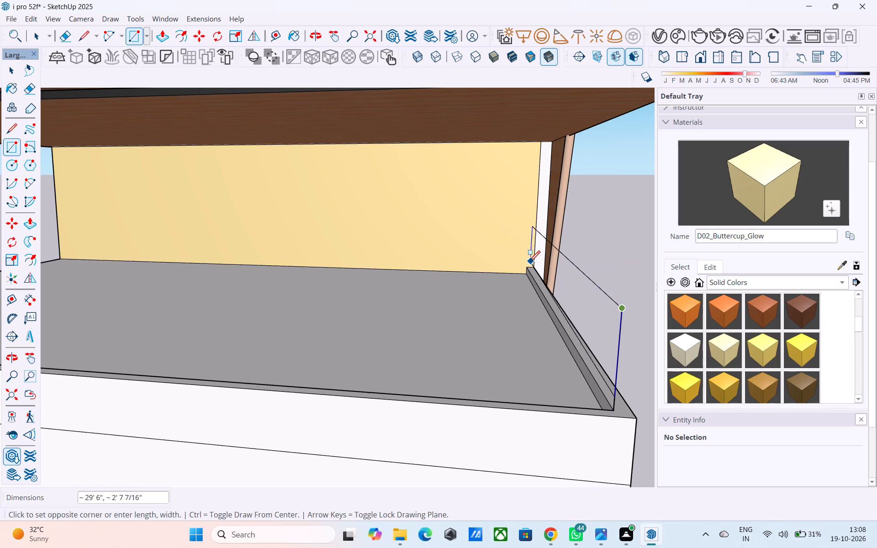
click(528, 267)
Draw a 3' vertical line up from the side curb's outer corner, level with the top of the inner upright face.
middle_drag(527, 267, 427, 244)
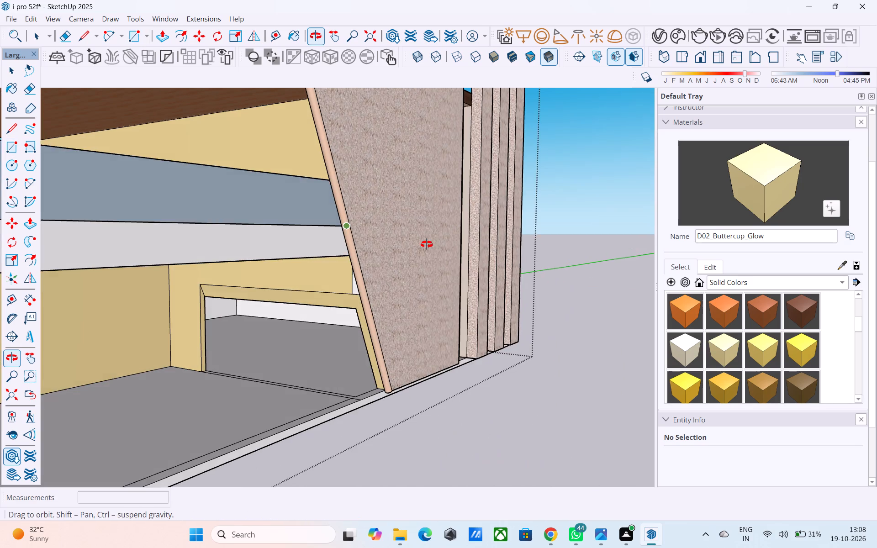
middle_drag(427, 244, 428, 245)
scroll(433, 243, down, 8)
middle_drag(434, 242, 562, 287)
scroll(438, 285, up, 1)
middle_drag(437, 285, 419, 273)
scroll(417, 272, up, 5)
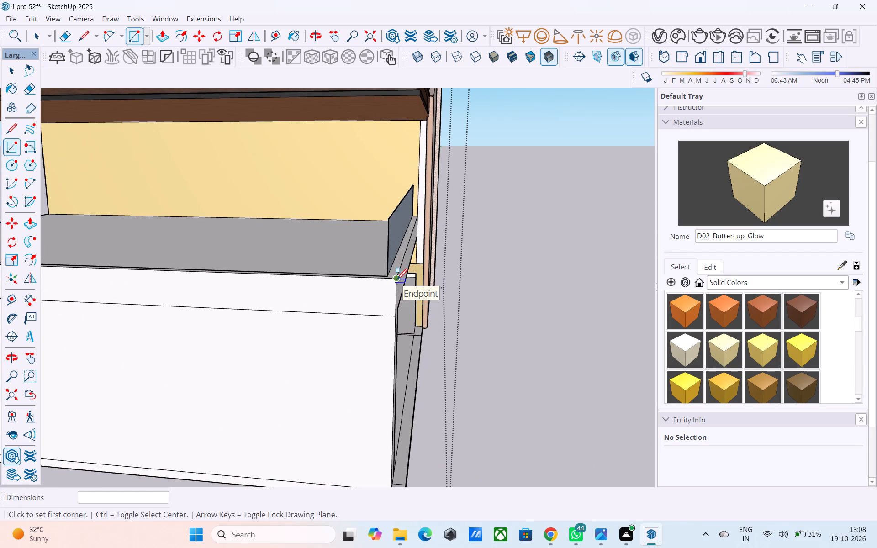
key(l)
click(397, 280)
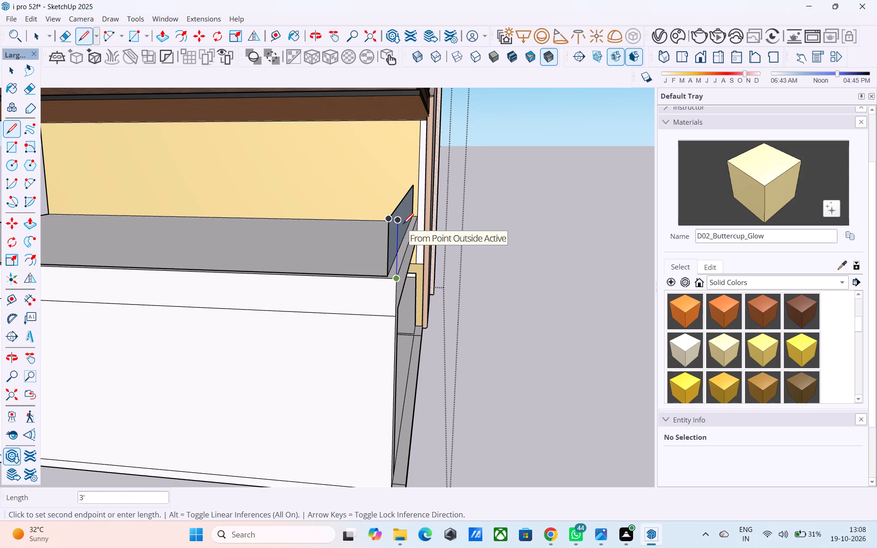
click(397, 221)
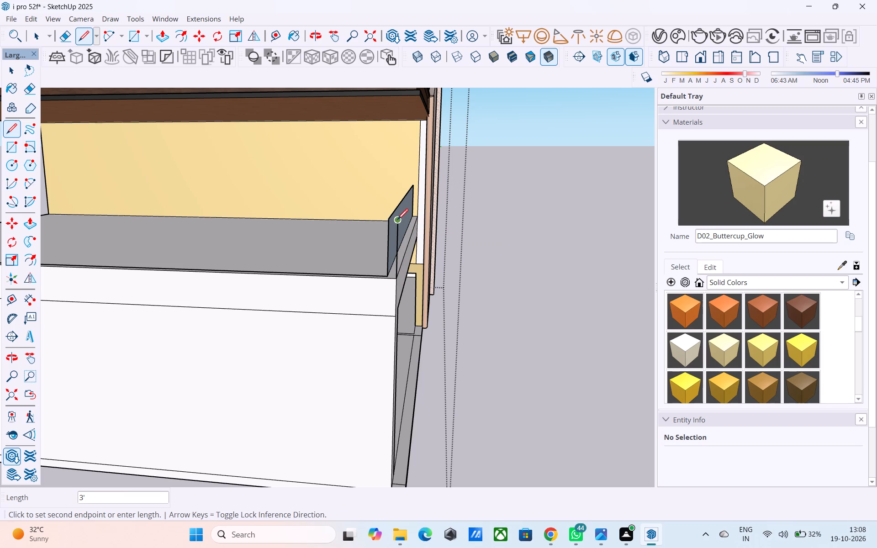
key(4)
key(r)
click(397, 221)
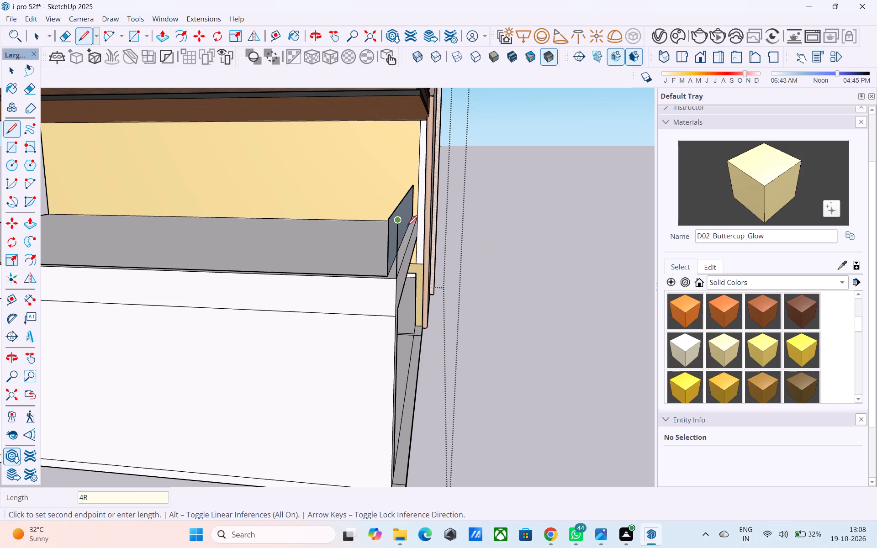
key(space)
key(space)
key(r)
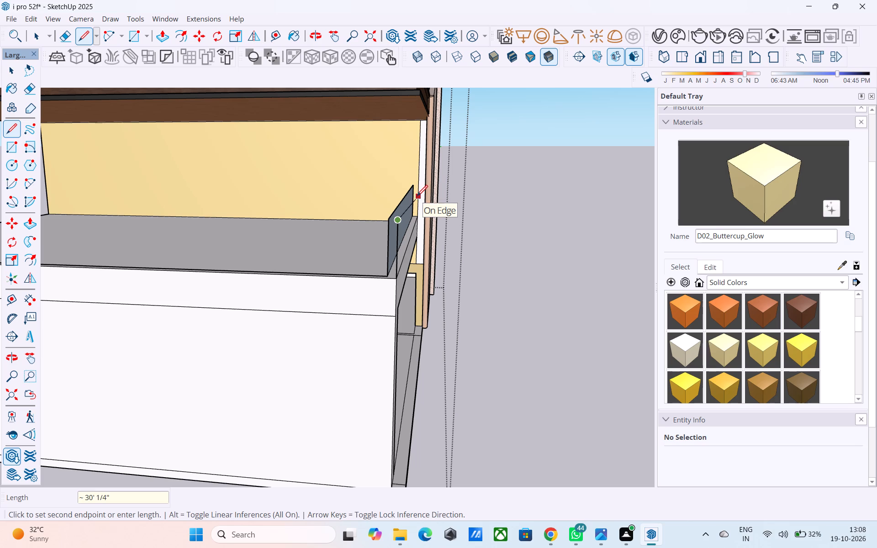
key(Escape)
Draw a matching vertical rectangle along the side curb's outer edge, from its far base corner to the top of the outer 3' line.
key(r)
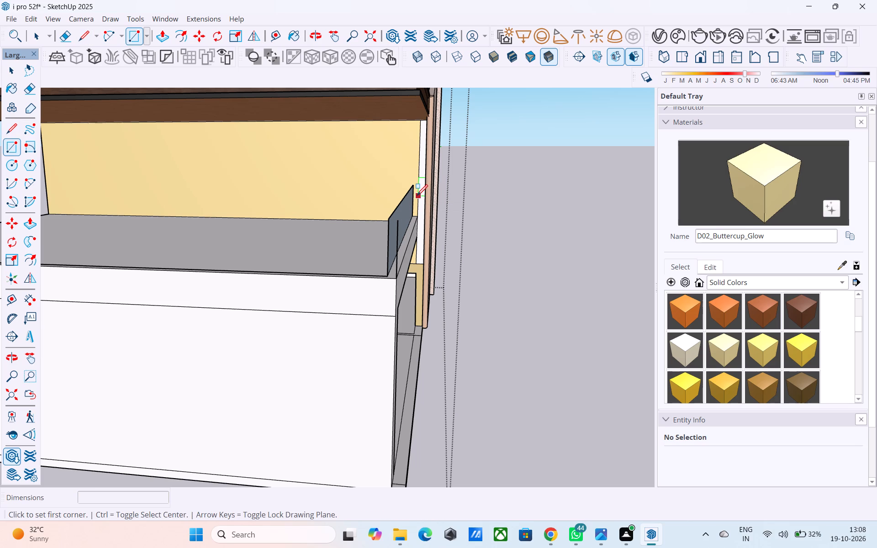
middle_drag(418, 203, 423, 206)
scroll(426, 209, up, 6)
middle_drag(432, 236, 423, 224)
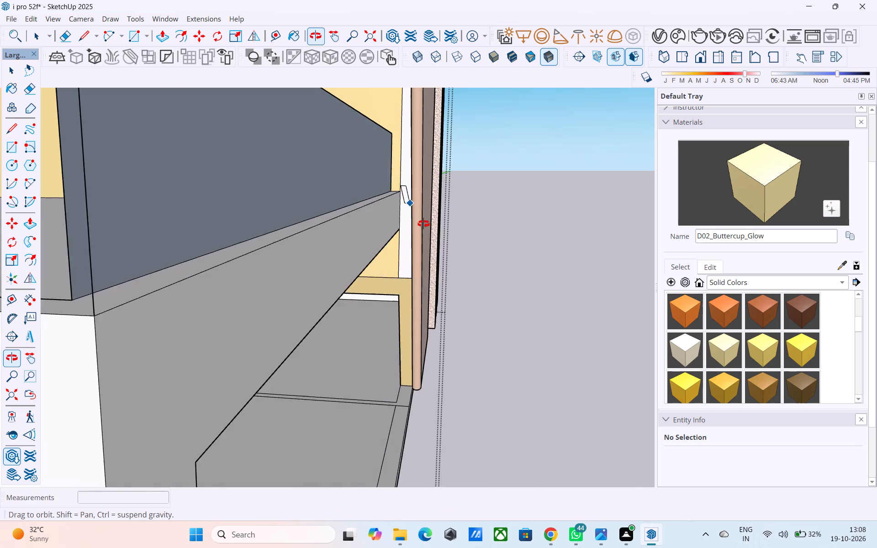
middle_drag(423, 224, 424, 224)
click(401, 191)
scroll(401, 193, down, 4)
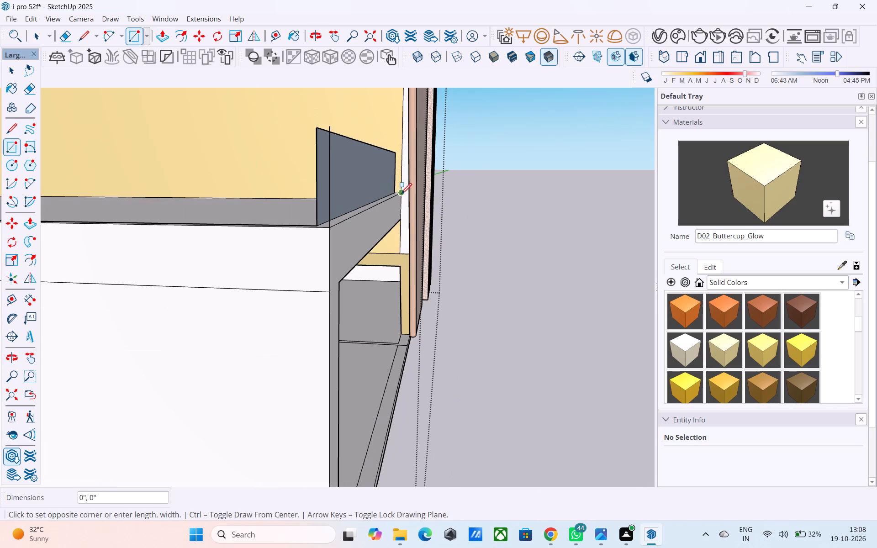
click(327, 128)
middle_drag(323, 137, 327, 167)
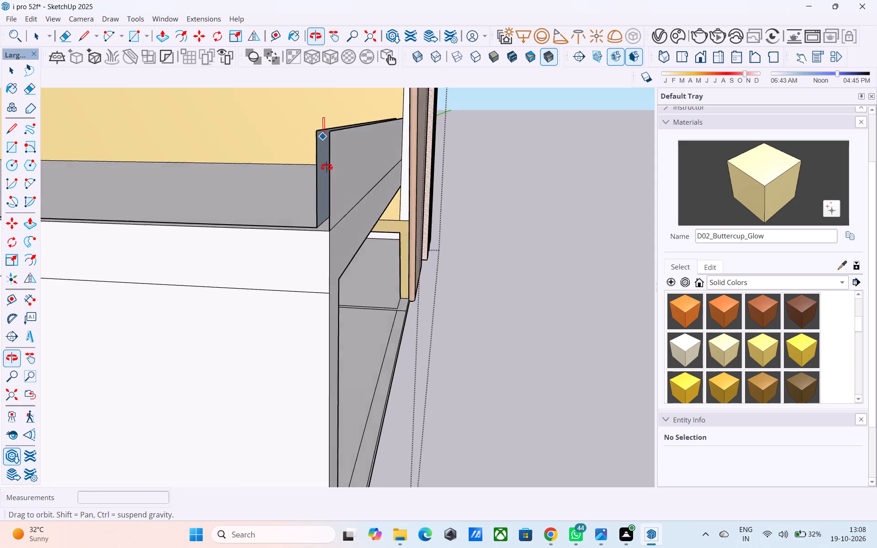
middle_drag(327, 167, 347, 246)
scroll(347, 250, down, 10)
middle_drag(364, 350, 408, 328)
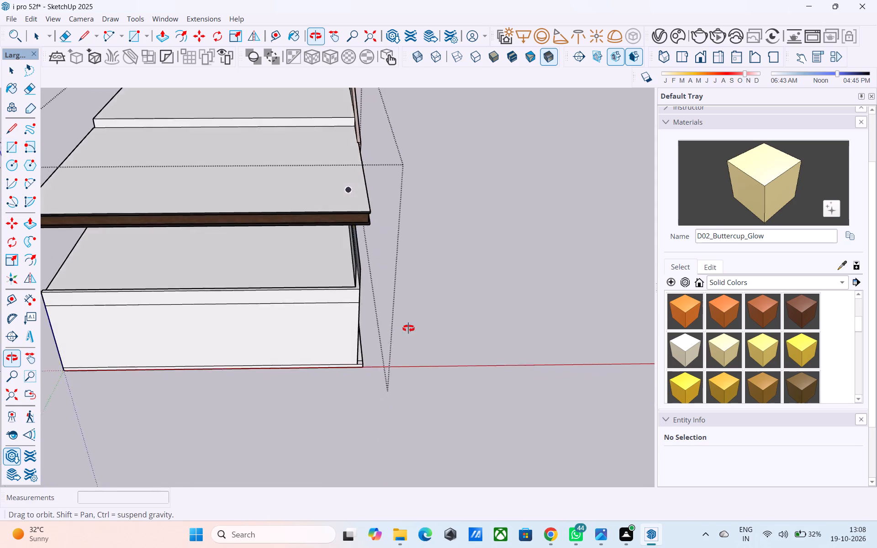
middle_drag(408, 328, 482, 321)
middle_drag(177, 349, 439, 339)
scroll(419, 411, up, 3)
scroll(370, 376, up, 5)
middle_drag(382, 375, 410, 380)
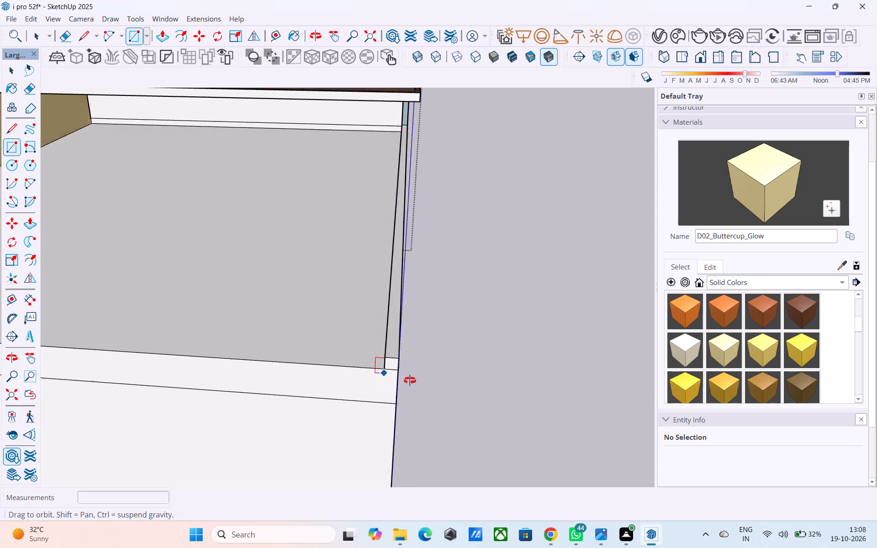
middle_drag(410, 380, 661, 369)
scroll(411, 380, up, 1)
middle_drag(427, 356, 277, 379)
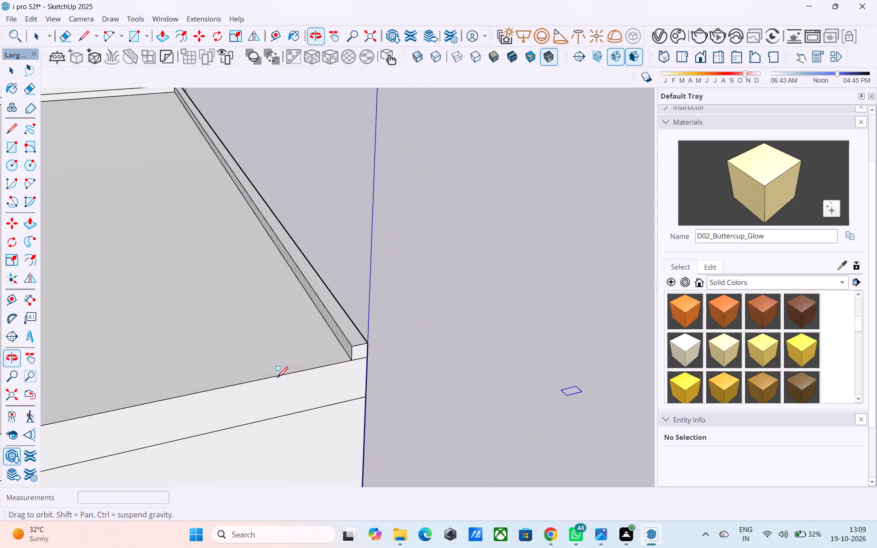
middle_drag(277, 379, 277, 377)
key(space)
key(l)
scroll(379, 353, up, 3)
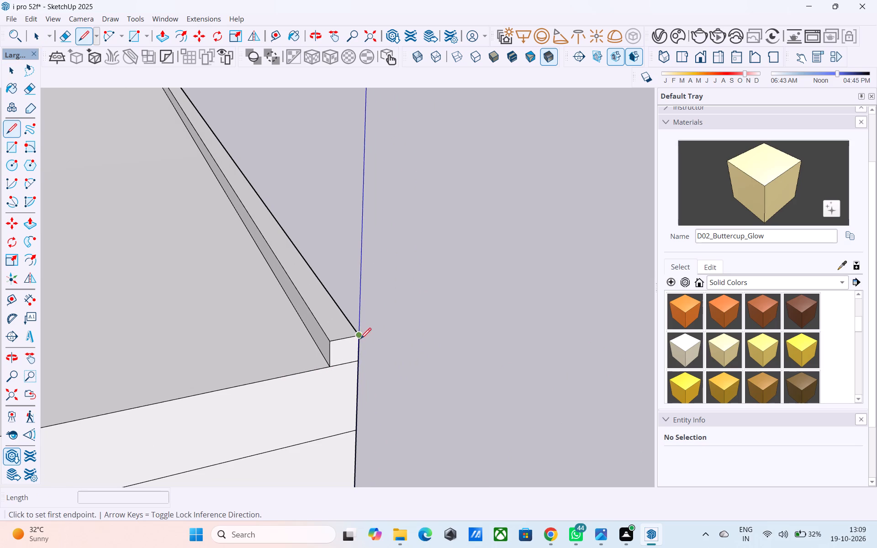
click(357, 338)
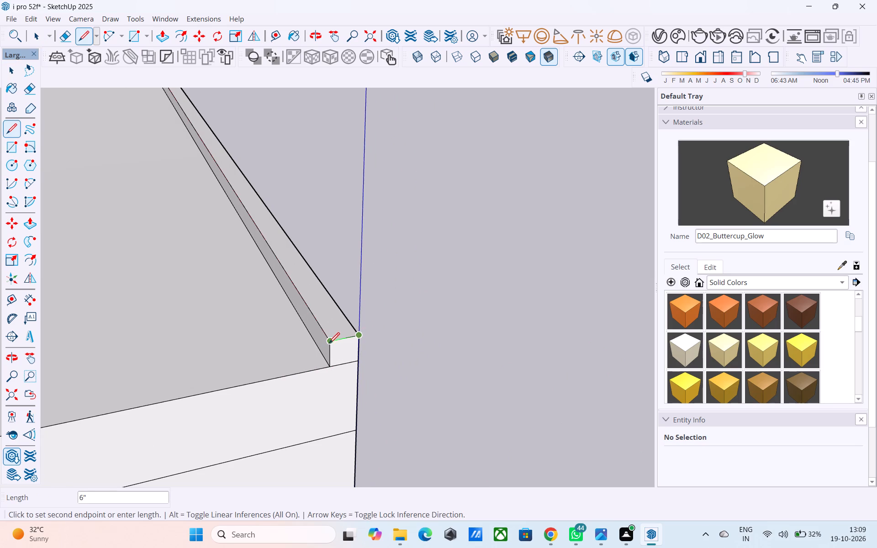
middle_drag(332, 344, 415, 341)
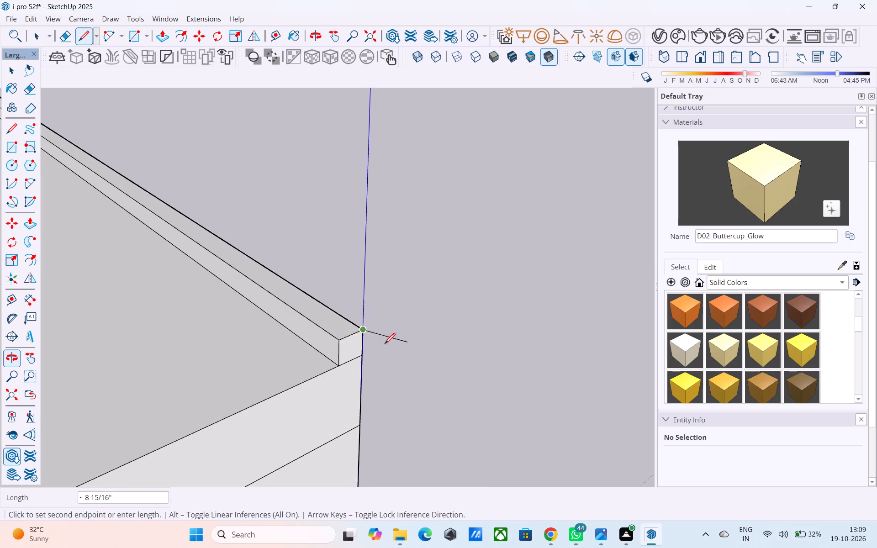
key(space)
Copy the short vertical edge at the opposite curb's open end 6" along the curb's inner face.
click(338, 349)
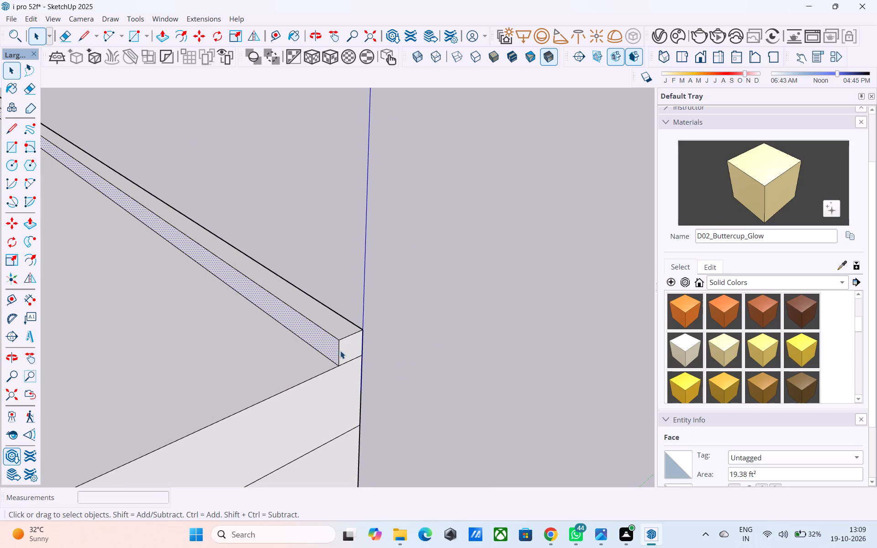
click(341, 351)
click(338, 352)
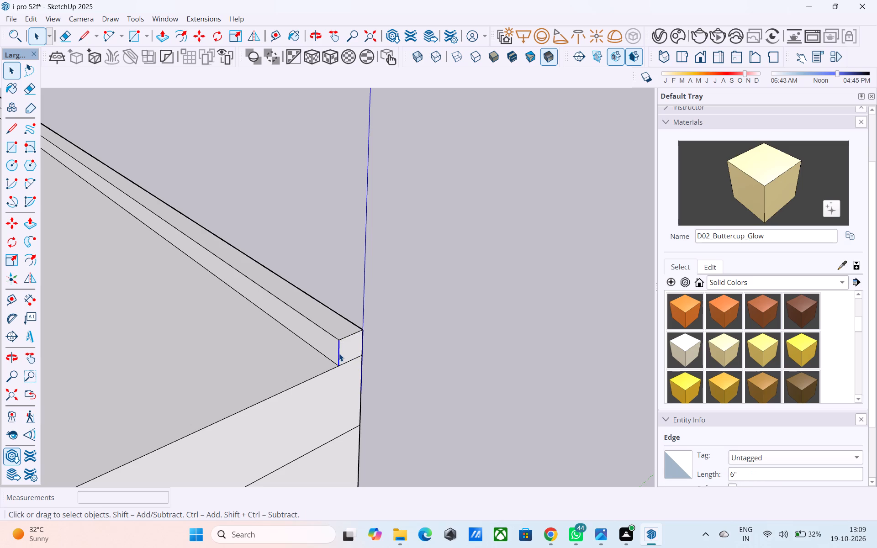
key(m)
click(339, 342)
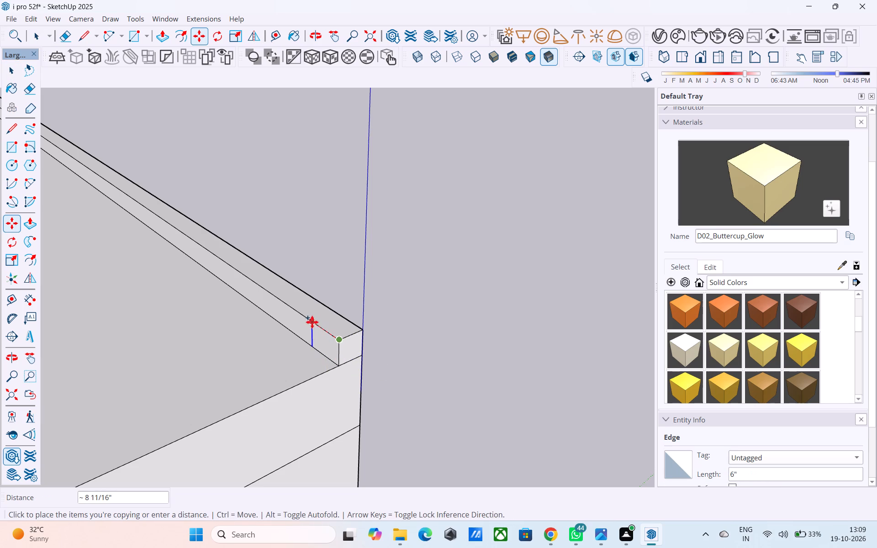
text(6")
key(Return)
key(space)
Push/Pull the 6" square end section of the curb 29' 6" along the terrace's open edge to the buttercup wall.
click(322, 335)
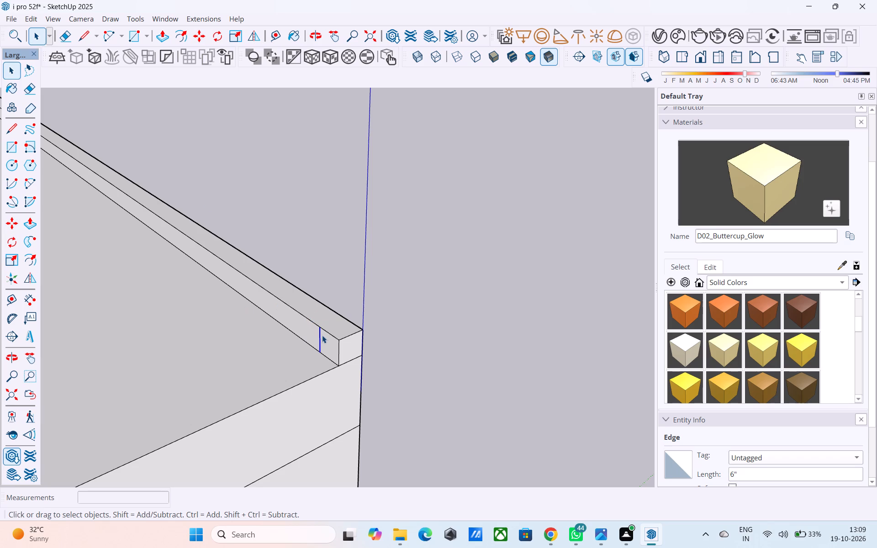
key(p)
click(322, 336)
scroll(269, 358, down, 8)
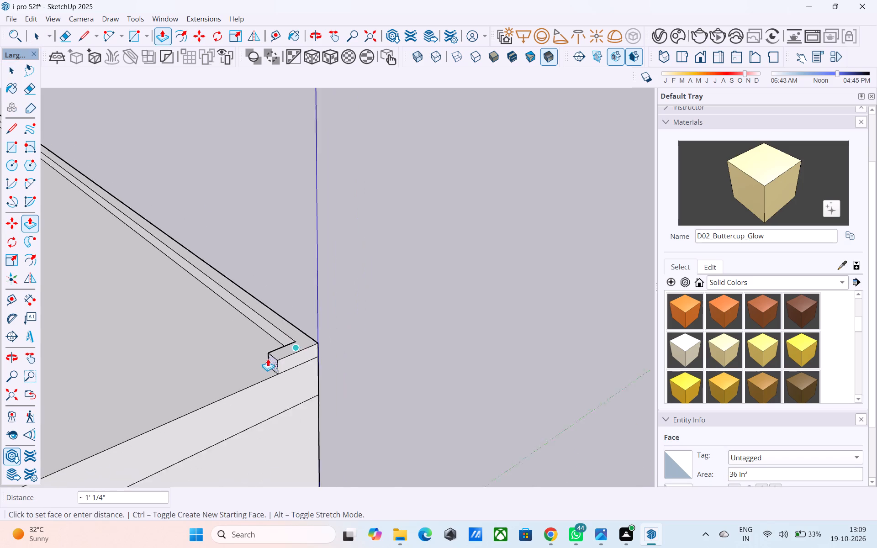
scroll(268, 358, down, 17)
scroll(131, 387, up, 2)
middle_drag(131, 386, 0, 359)
scroll(129, 386, down, 1)
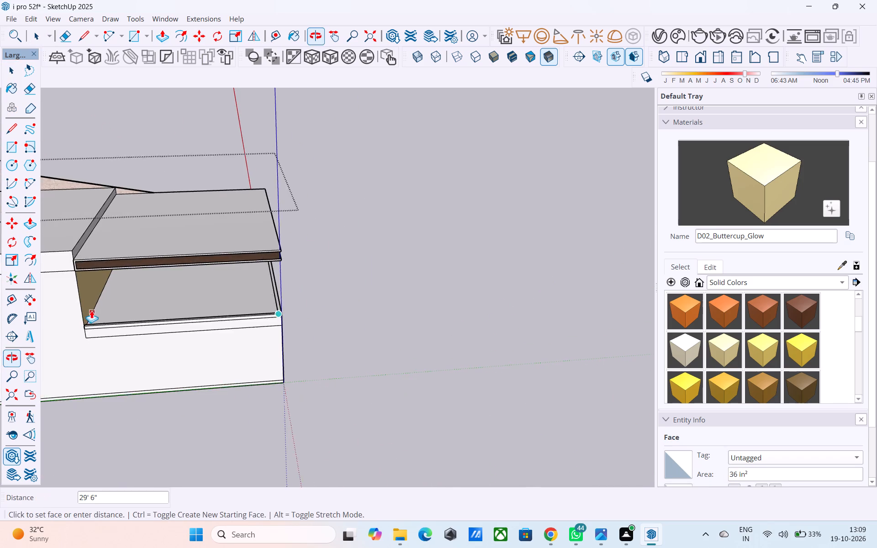
scroll(91, 311, up, 17)
click(69, 362)
Draw a 3' 6" high vertical rectangle along the inner edge of the terrace's long open side, from the existing parapet's top inner corner to the near inner corner.
scroll(137, 310, down, 6)
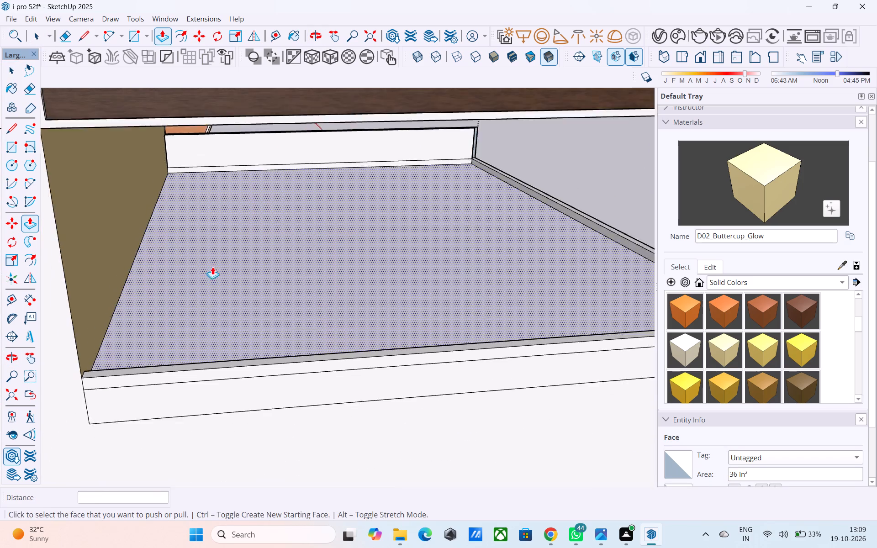
scroll(212, 267, down, 3)
middle_drag(351, 302, 100, 270)
middle_drag(307, 271, 90, 264)
scroll(110, 267, down, 5)
middle_drag(231, 286, 425, 292)
scroll(592, 241, up, 5)
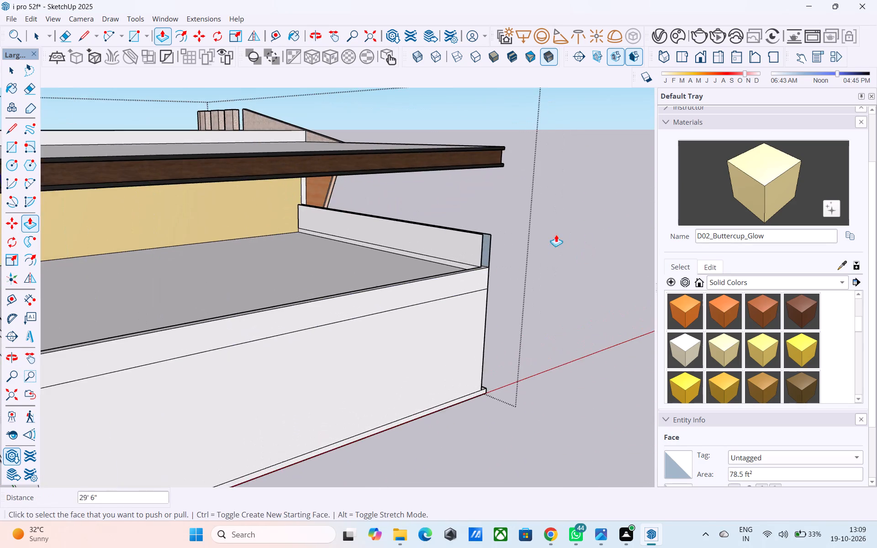
middle_drag(433, 299, 519, 322)
scroll(531, 207, up, 4)
scroll(528, 211, down, 4)
scroll(478, 272, up, 1)
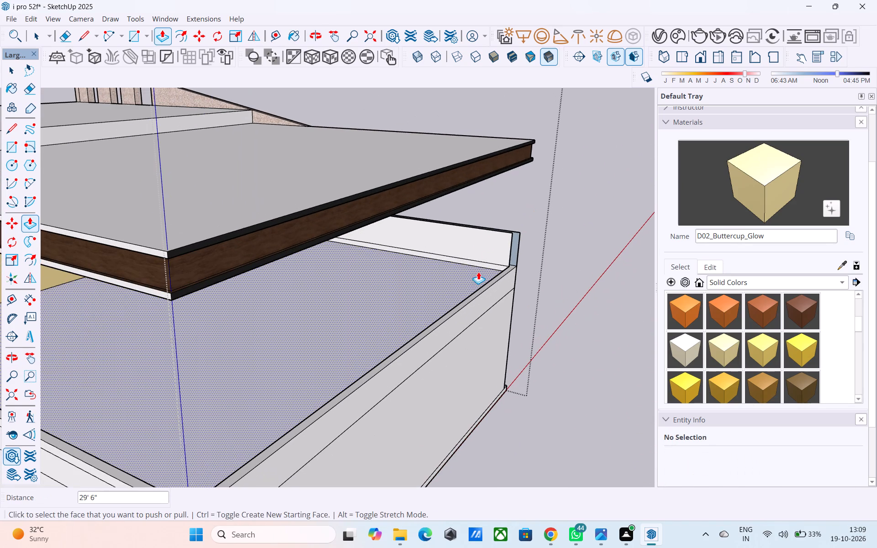
key(r)
click(510, 235)
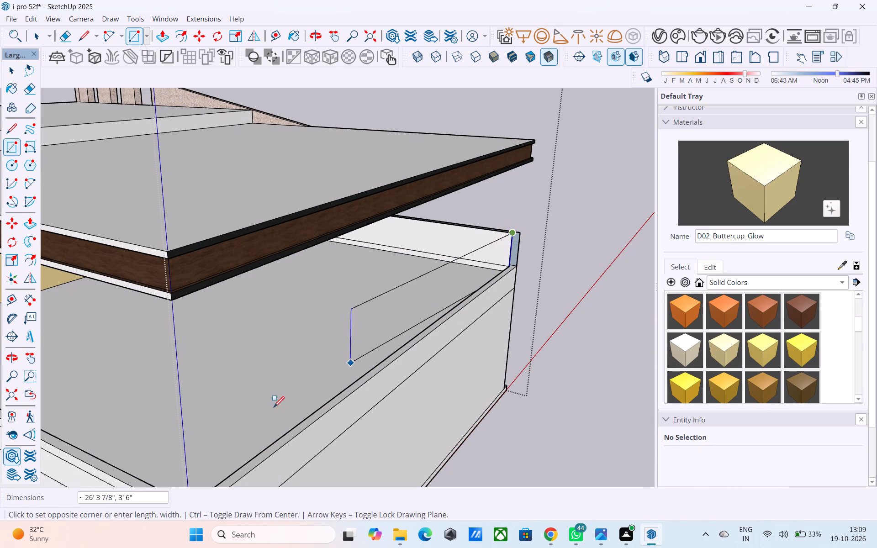
shift+middle_drag(197, 419, 198, 353)
scroll(176, 399, up, 1)
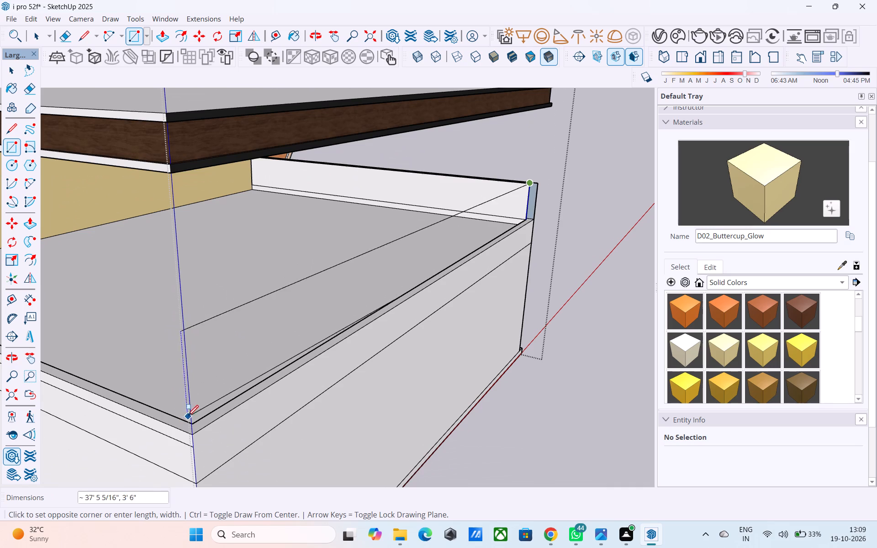
click(194, 420)
Draw a matching vertical rectangle along the same side's outer edge, from the curb's near outer corner to the existing parapet's top outer corner.
click(193, 440)
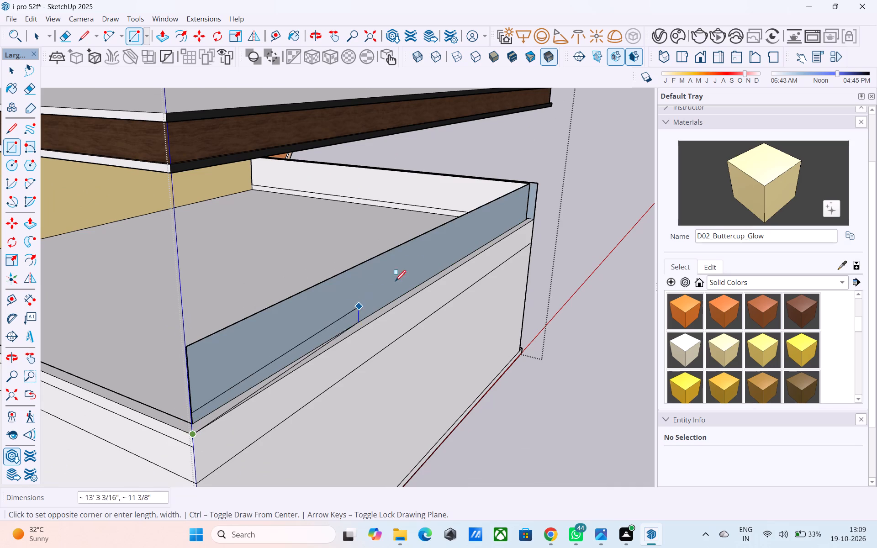
click(536, 184)
Draw a 3' 6" high vertical rectangle along the inner edge of the remaining open side, from the new parapet corner to the buttercup wall.
scroll(536, 185, down, 1)
middle_drag(451, 249, 465, 247)
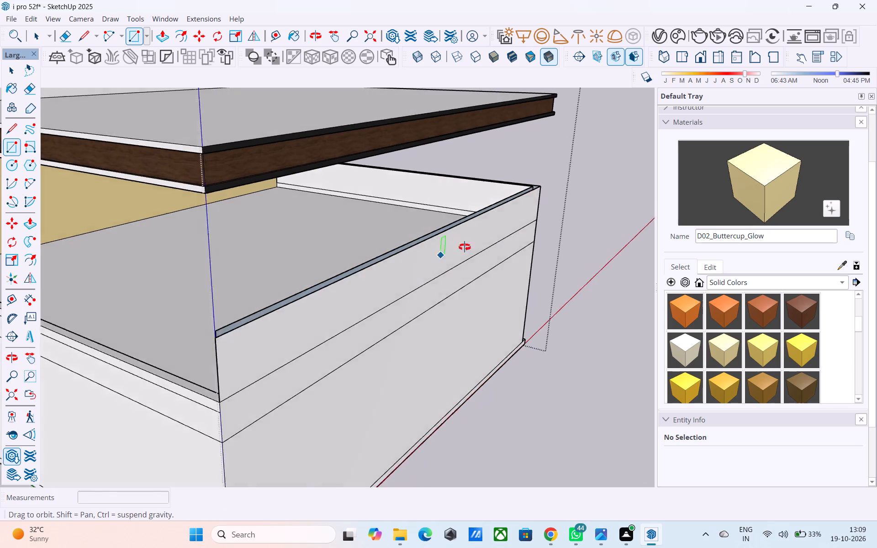
middle_drag(465, 247, 522, 228)
middle_drag(569, 246, 418, 171)
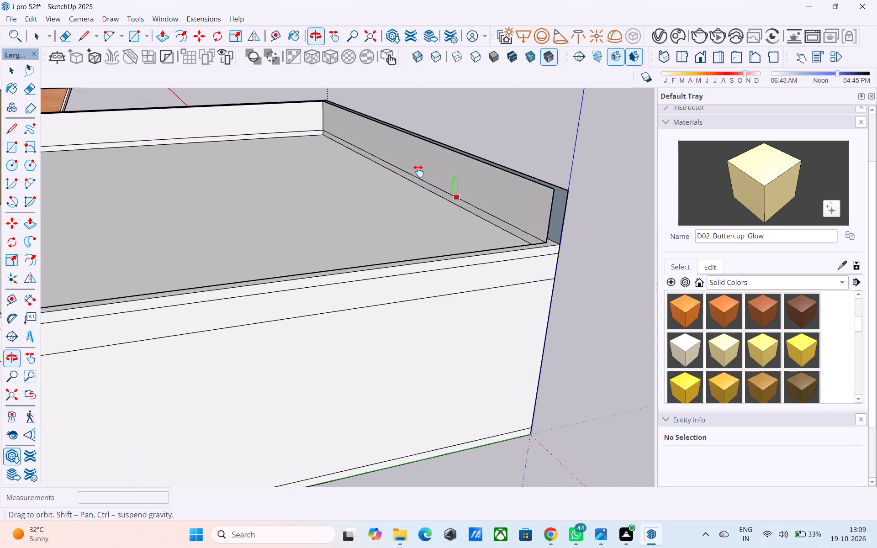
middle_drag(418, 171, 417, 173)
click(503, 162)
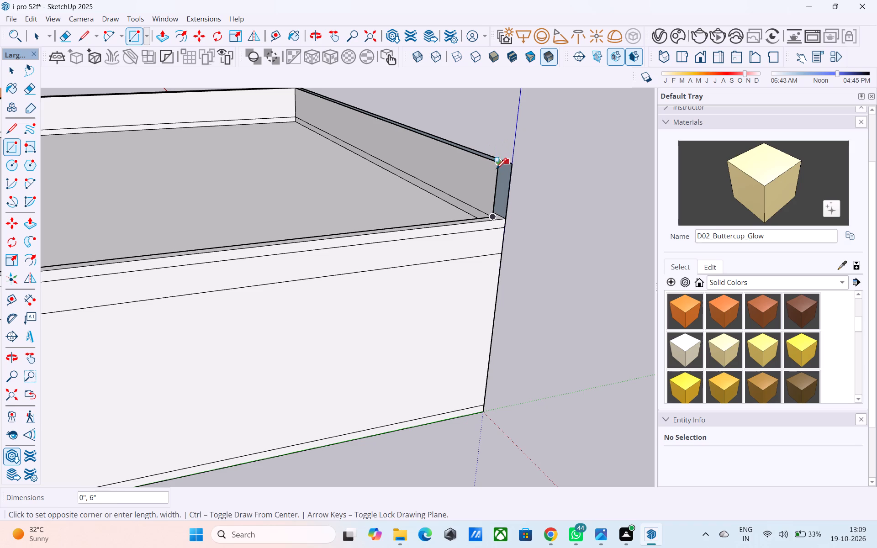
key(r)
click(497, 167)
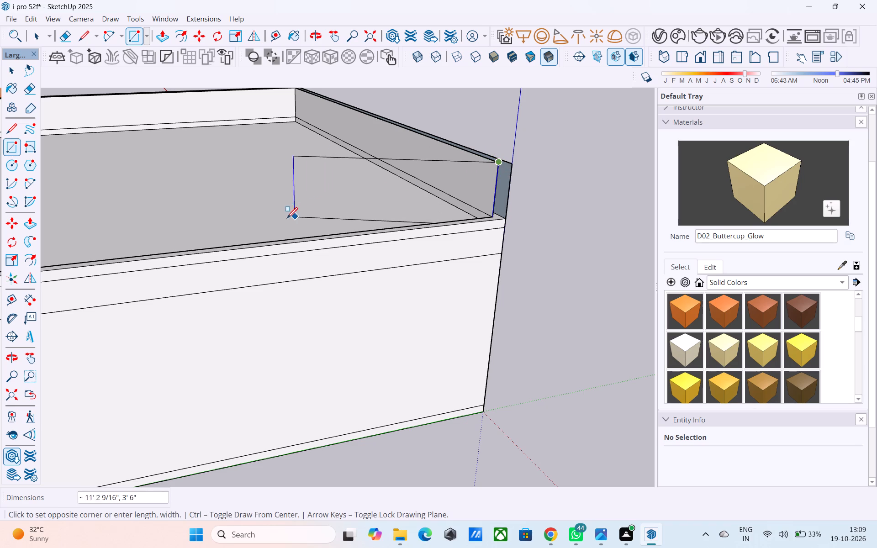
shift+middle_drag(286, 221, 281, 262)
shift+middle_drag(132, 234, 217, 242)
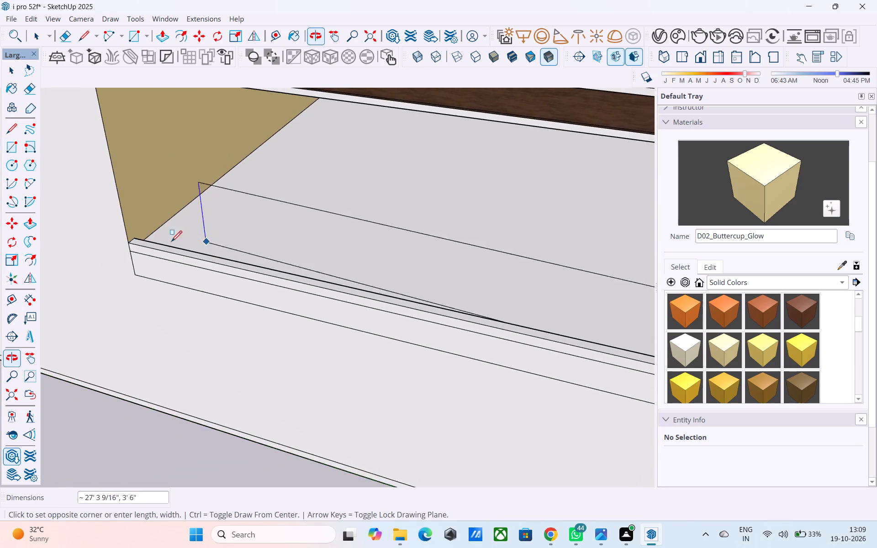
scroll(159, 242, up, 2)
click(133, 237)
Draw a matching 30' by 3' vertical rectangle along that side's outer edge, from the parapet's top outer corner to the buttercup wall.
scroll(132, 236, up, 1)
middle_drag(132, 236, 58, 189)
scroll(60, 189, down, 7)
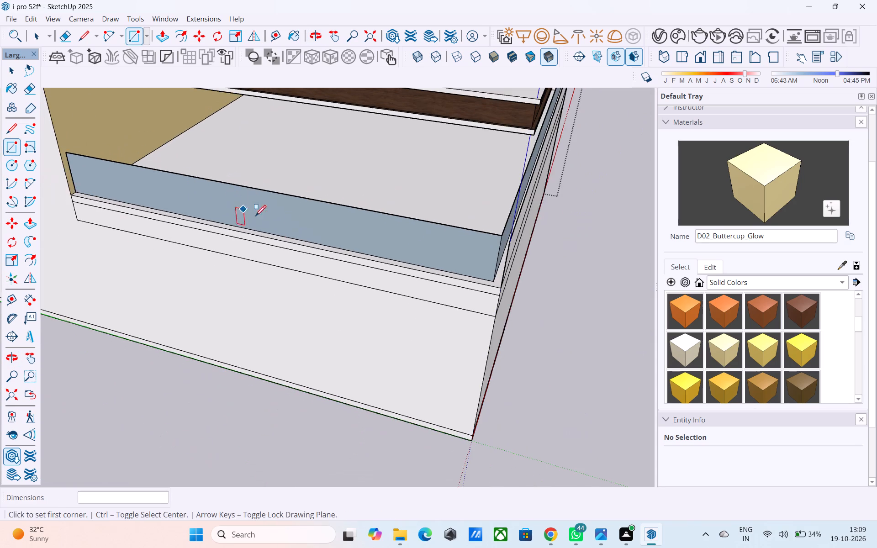
middle_drag(471, 243, 624, 201)
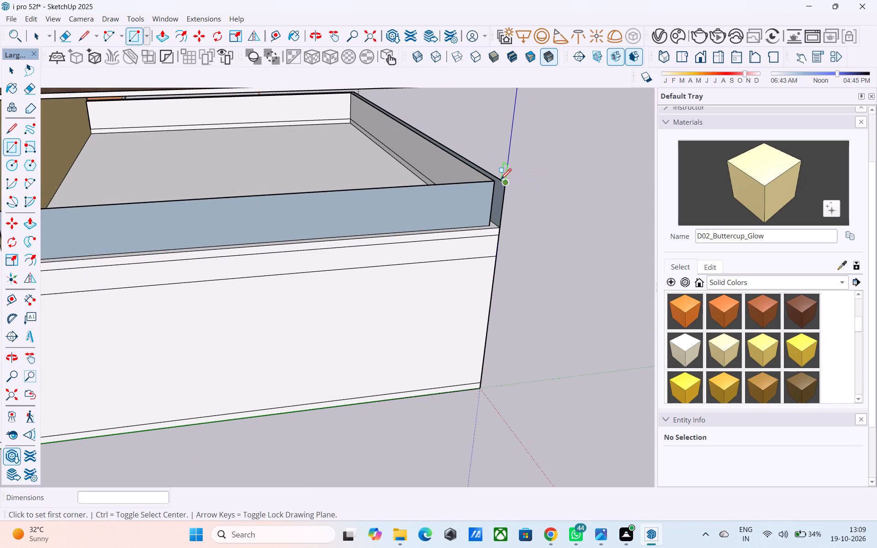
click(507, 183)
scroll(507, 184, down, 3)
shift+middle_drag(249, 202, 170, 202)
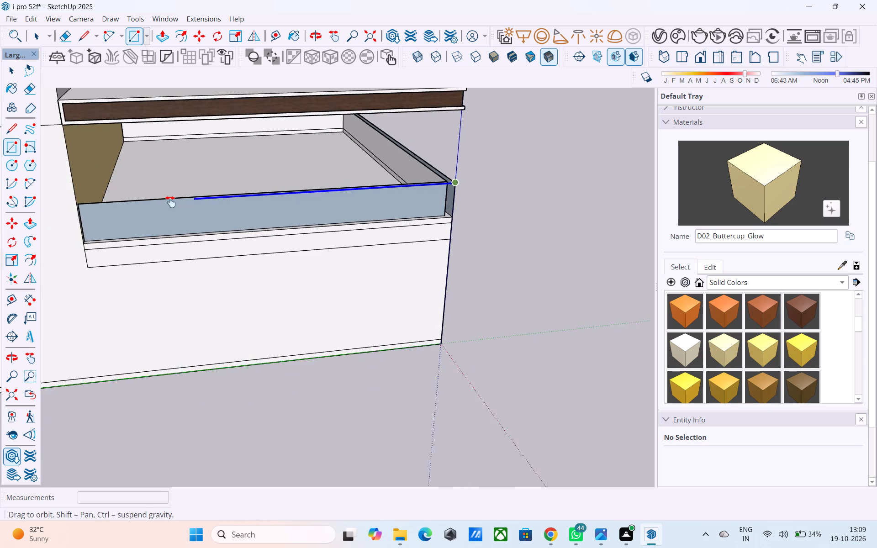
shift+middle_drag(170, 202, 309, 207)
scroll(198, 207, up, 3)
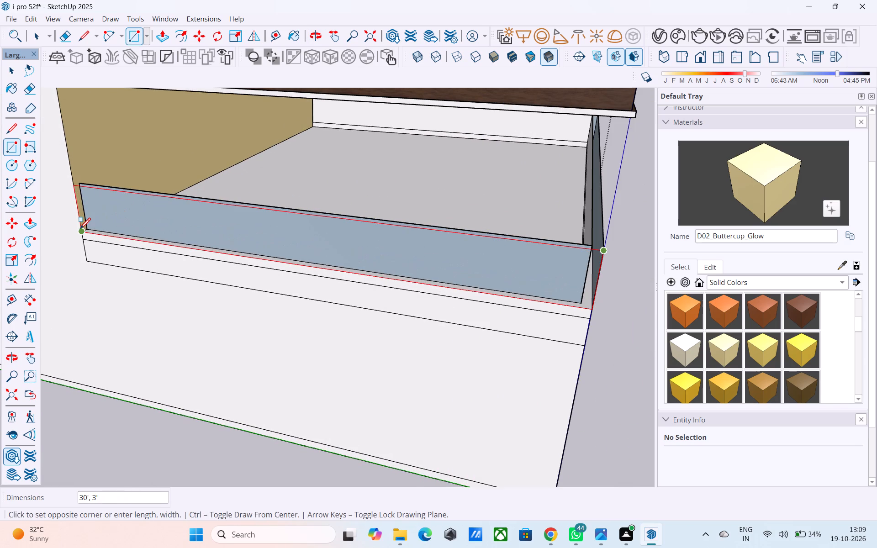
click(80, 230)
Draw a 6" line across the open parapet top where it meets the buttercup wall.
middle_drag(91, 227, 90, 251)
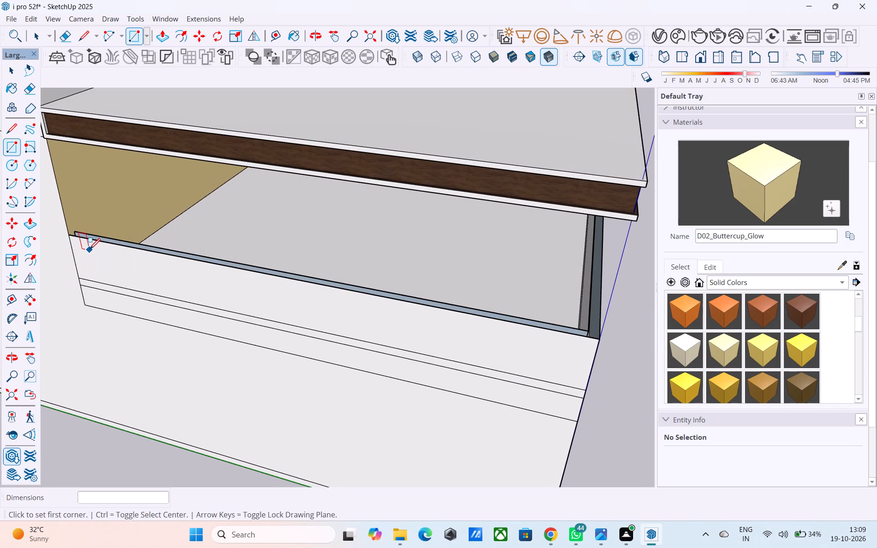
key(l)
click(72, 228)
scroll(74, 232, up, 7)
key(l)
click(74, 231)
click(66, 234)
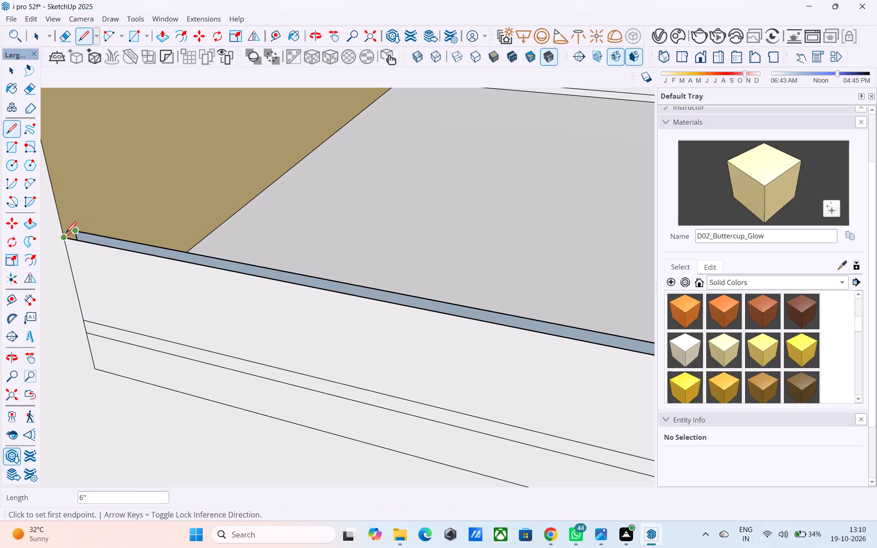
Draw an about 8 1/2" diagonal and a short cross line from the inner point of the newly joined parapet corner to its outer edges.
scroll(66, 234, down, 15)
scroll(287, 284, up, 7)
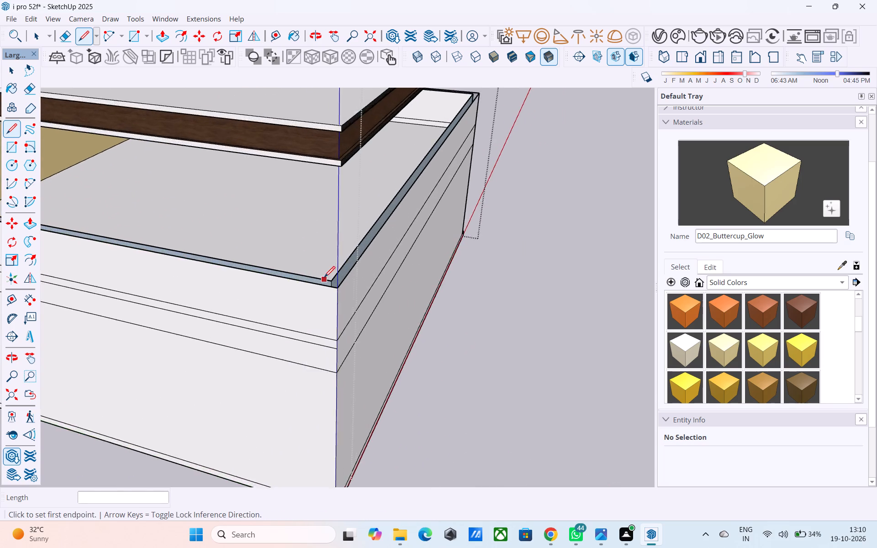
scroll(324, 278, up, 5)
click(338, 282)
click(351, 302)
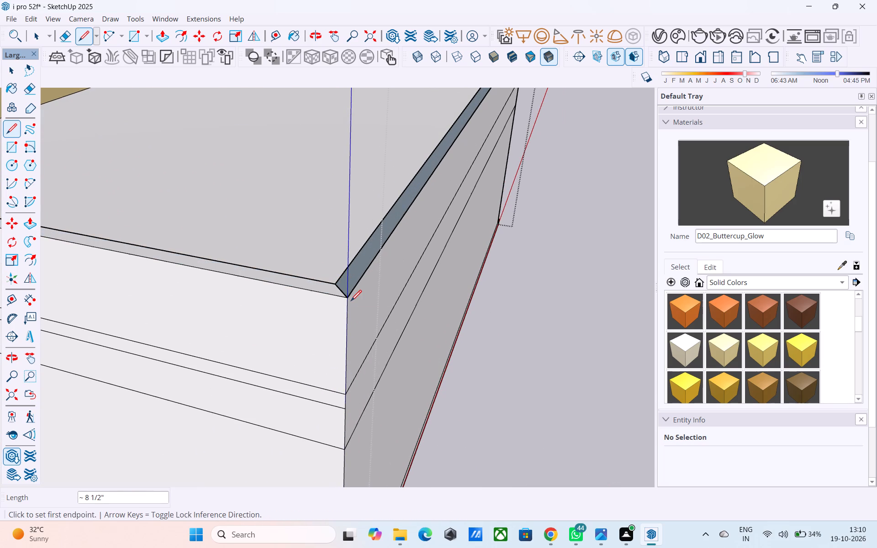
click(338, 283)
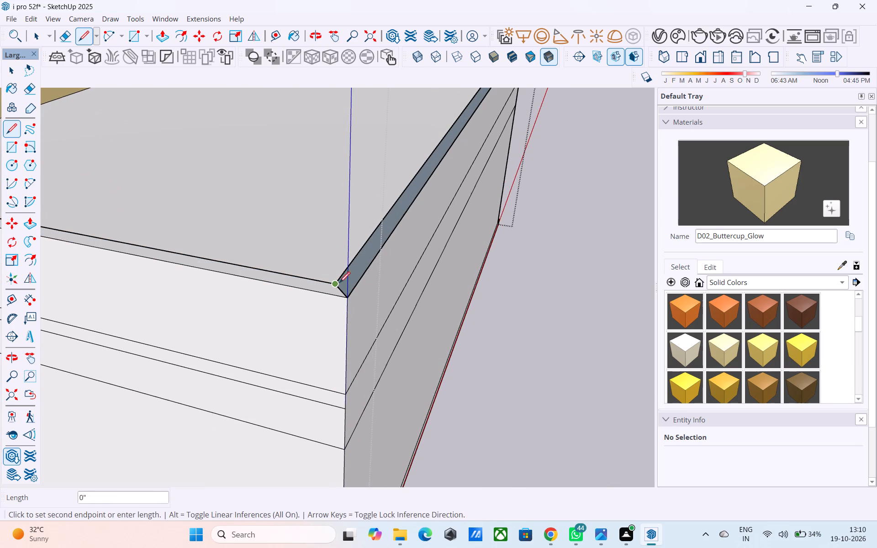
click(351, 288)
Draw a 6" line across the parapet top at the next terrace corner to close the long side's top face.
scroll(345, 288, down, 4)
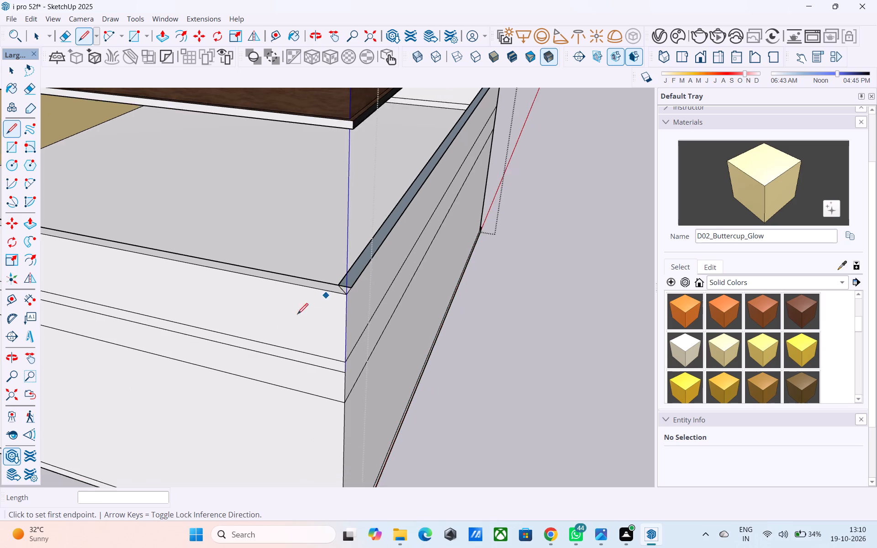
scroll(277, 331, down, 7)
middle_drag(504, 101, 79, 145)
scroll(480, 295, up, 6)
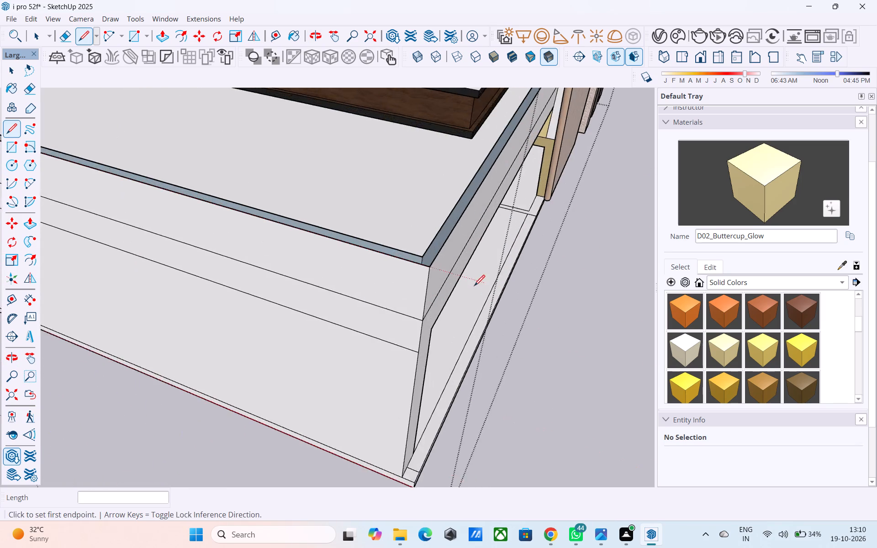
scroll(474, 287, up, 4)
click(364, 226)
click(387, 232)
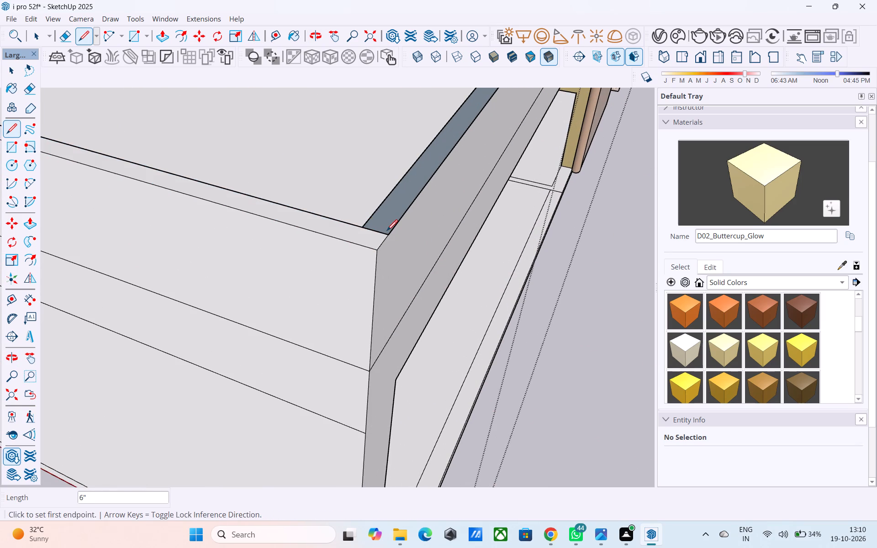
Draw a 6" line across the last open parapet top where it ends against the buttercup wall beside the slanted facade panel.
scroll(381, 230, down, 14)
scroll(476, 121, up, 8)
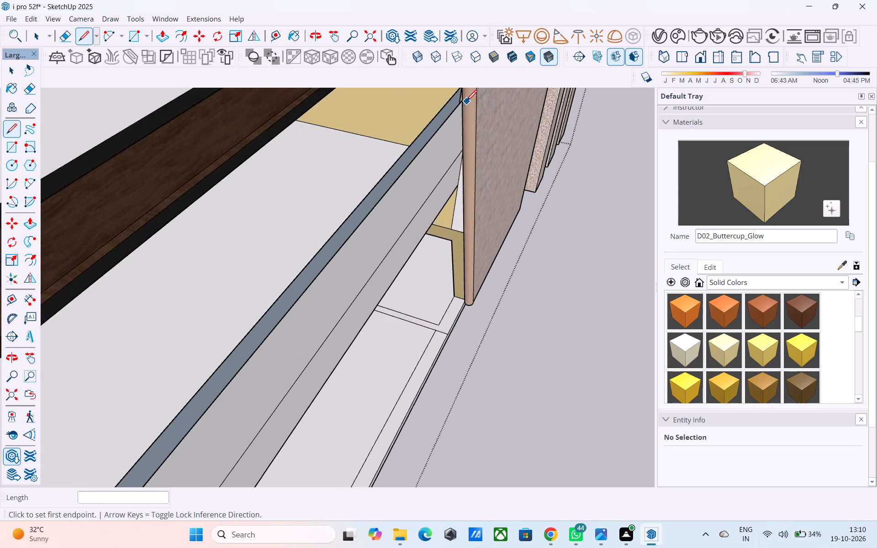
scroll(466, 102, up, 5)
scroll(466, 102, down, 1)
shift+middle_drag(466, 102, 500, 121)
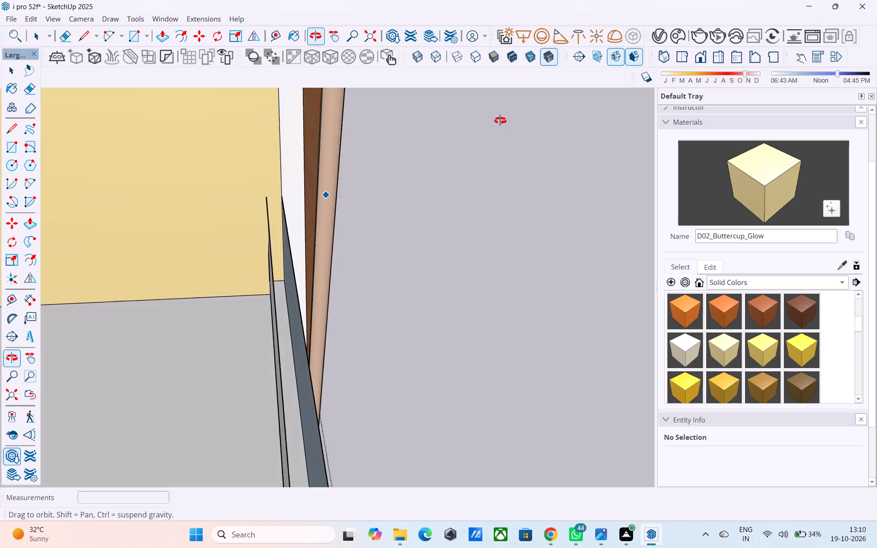
shift+middle_drag(500, 121, 496, 103)
scroll(380, 211, up, 3)
middle_drag(200, 227, 212, 221)
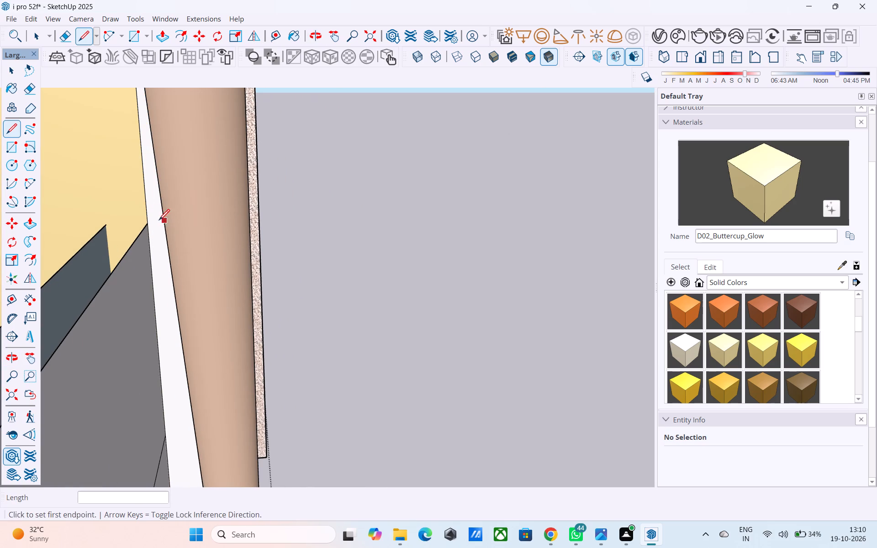
click(150, 221)
click(109, 222)
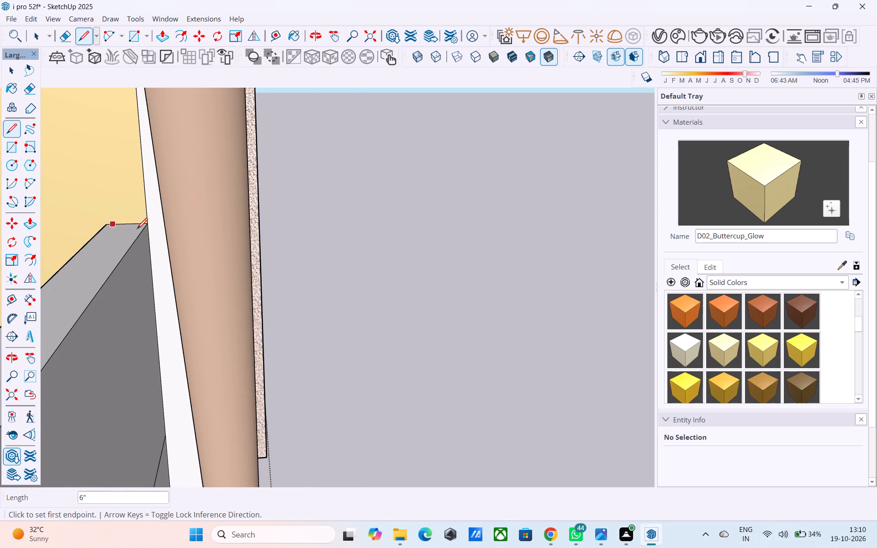
Erase the diagonal and short dividing lines on the parapet top at the corner by the vertical axis.
scroll(381, 216, down, 4)
middle_drag(376, 219, 118, 218)
scroll(186, 226, down, 11)
scroll(281, 237, down, 2)
shift+middle_drag(281, 237, 427, 234)
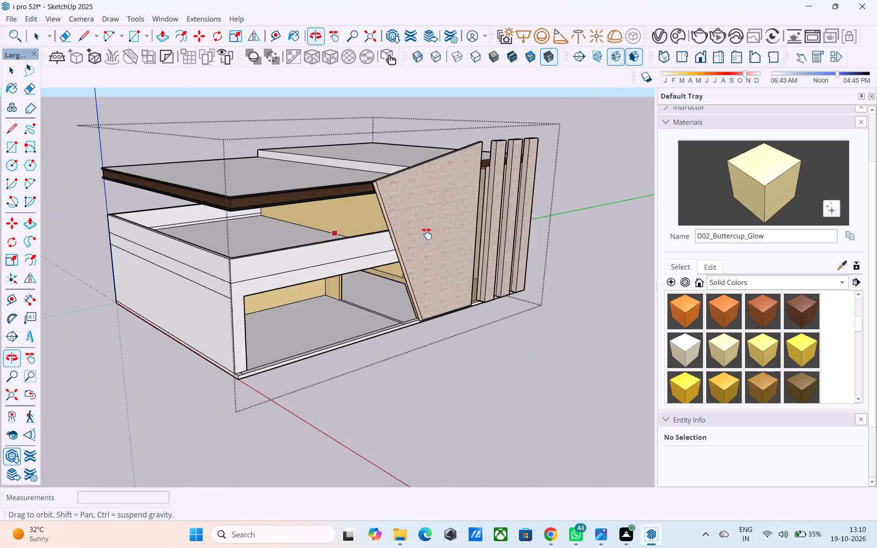
shift+middle_drag(427, 234, 447, 371)
scroll(136, 232, up, 11)
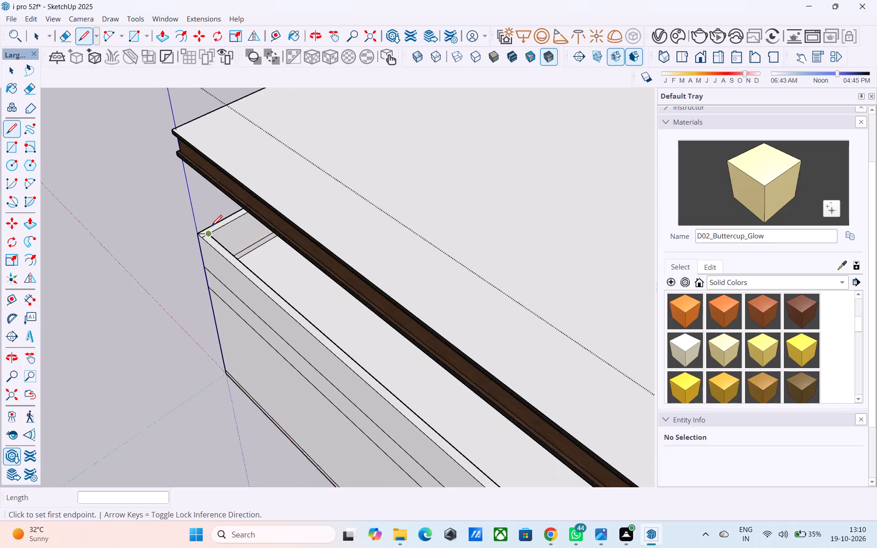
scroll(211, 227, up, 12)
key(e)
drag(166, 321, 226, 374)
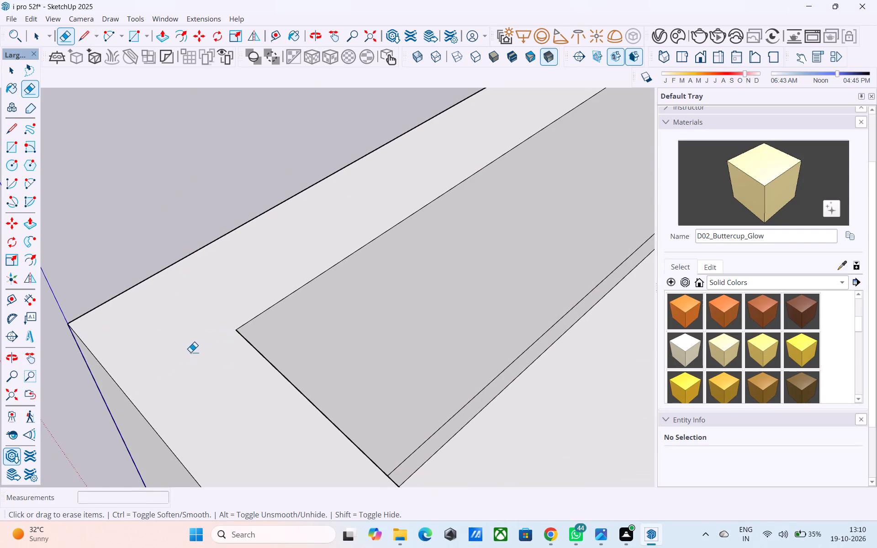
Choose Glass_Safety_01 from the Glass materials and paint the outer face of the front terrace parapet.
scroll(187, 350, down, 15)
middle_drag(201, 276, 207, 169)
scroll(169, 167, down, 9)
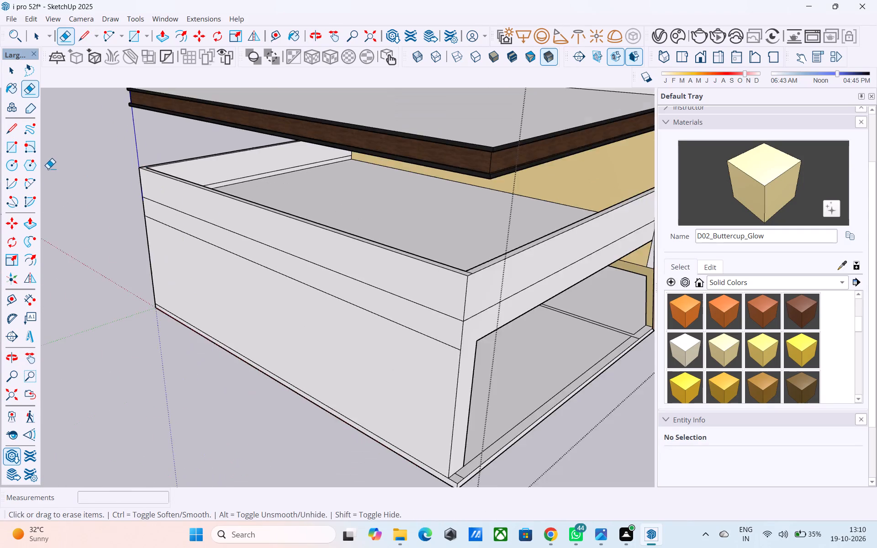
scroll(48, 169, down, 5)
middle_drag(154, 226, 145, 190)
scroll(243, 172, down, 2)
middle_drag(217, 190, 167, 232)
scroll(106, 194, down, 5)
middle_drag(200, 276, 210, 242)
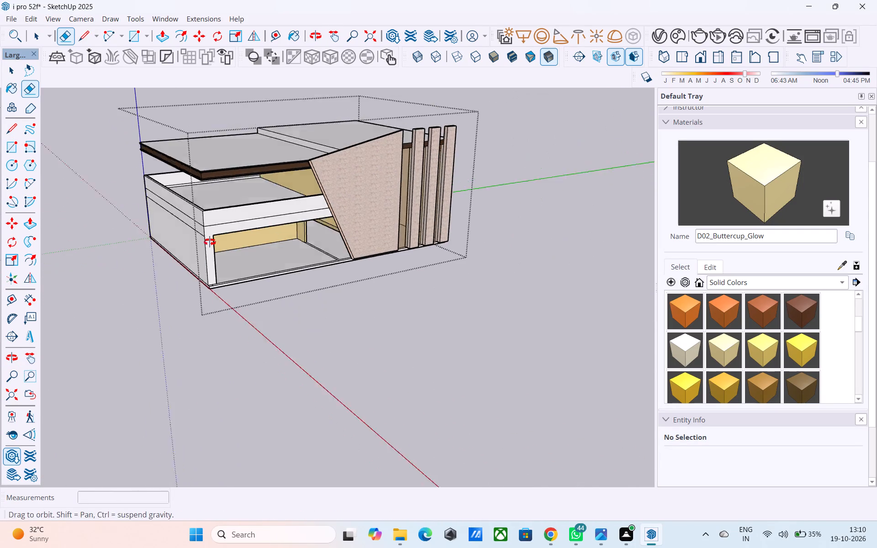
middle_drag(210, 242, 219, 200)
scroll(260, 78, up, 4)
scroll(286, 433, down, 4)
scroll(296, 198, up, 3)
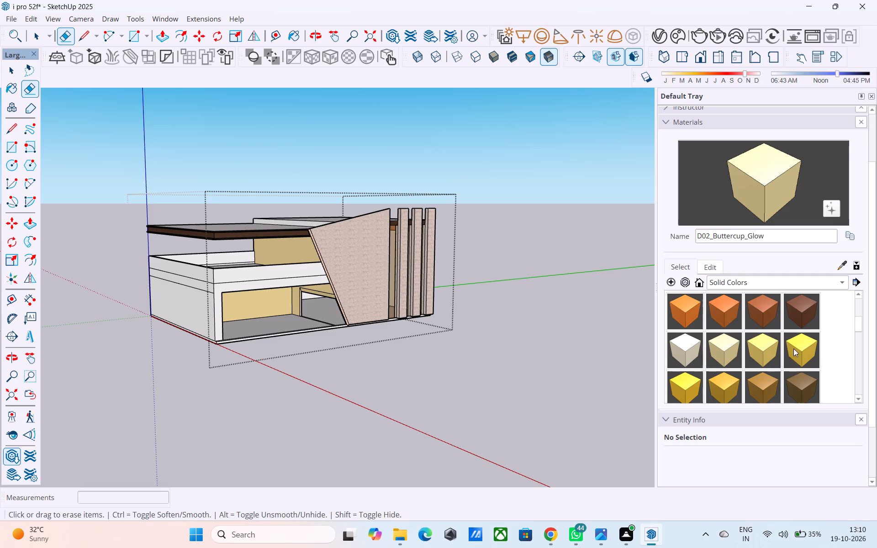
click(715, 277)
click(739, 209)
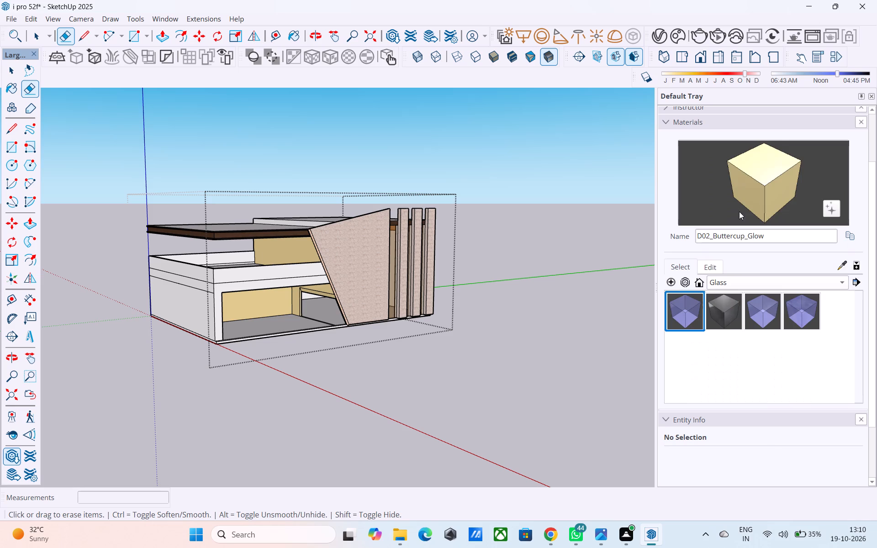
click(769, 313)
scroll(426, 279, up, 5)
click(221, 260)
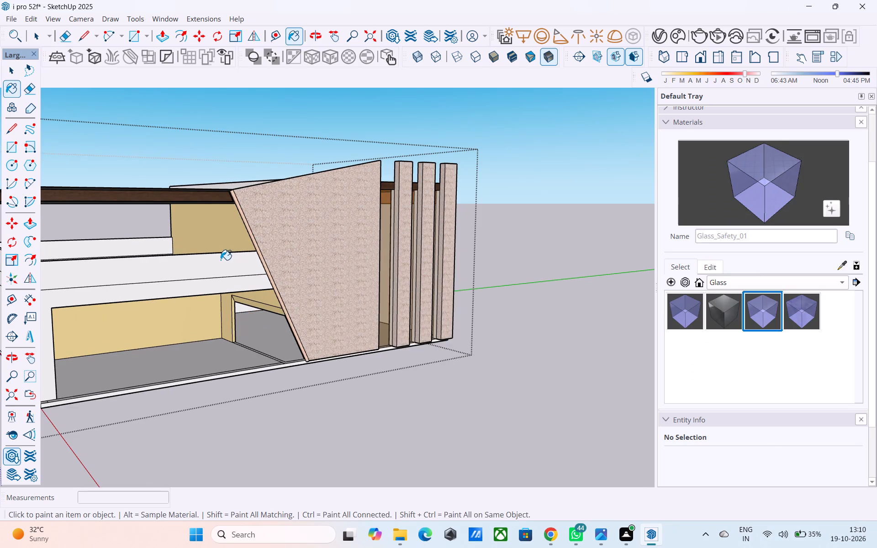
Paint the remaining outer and inner faces of the upper-terrace parapet with Glass_Safety_01 on all sides.
scroll(592, 205, down, 6)
scroll(283, 236, up, 2)
click(223, 251)
middle_drag(225, 251, 601, 272)
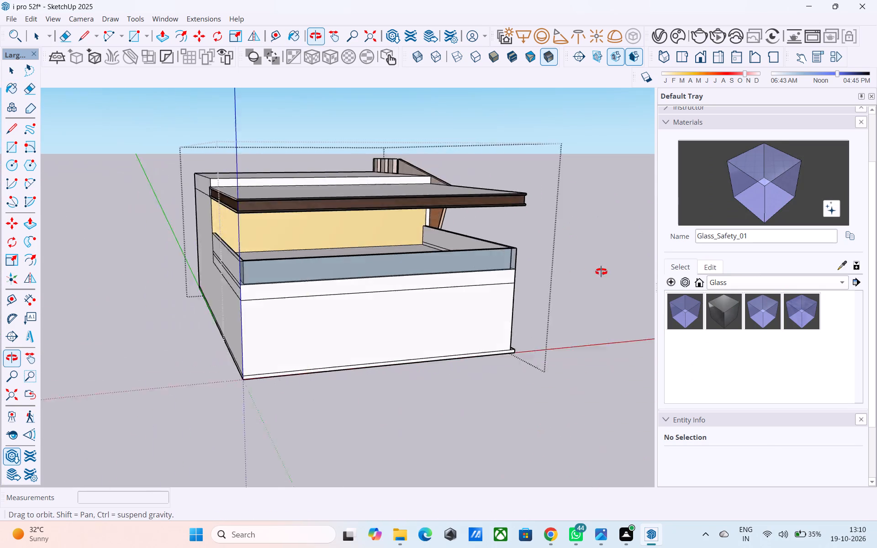
middle_drag(601, 272, 660, 263)
click(350, 267)
click(433, 239)
middle_drag(433, 239, 644, 277)
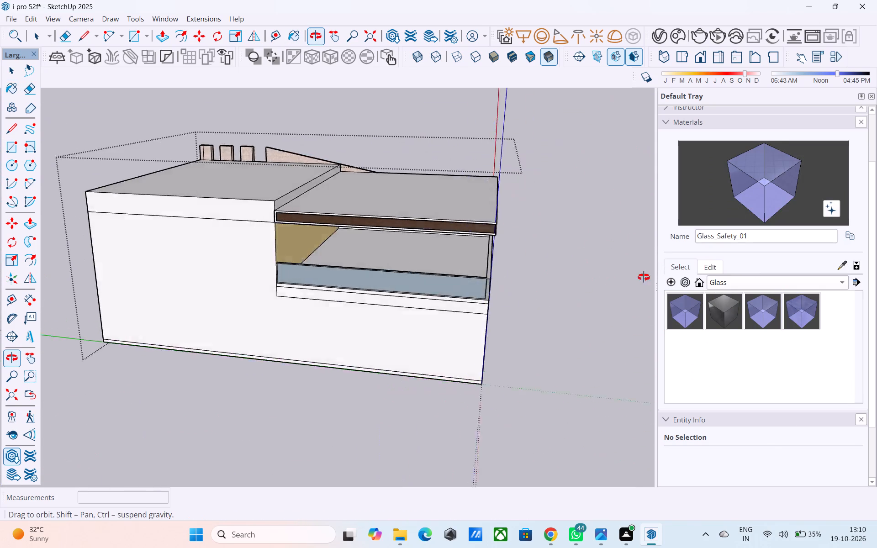
middle_drag(644, 277, 776, 248)
scroll(448, 232, up, 4)
click(447, 231)
middle_drag(446, 230, 0, 355)
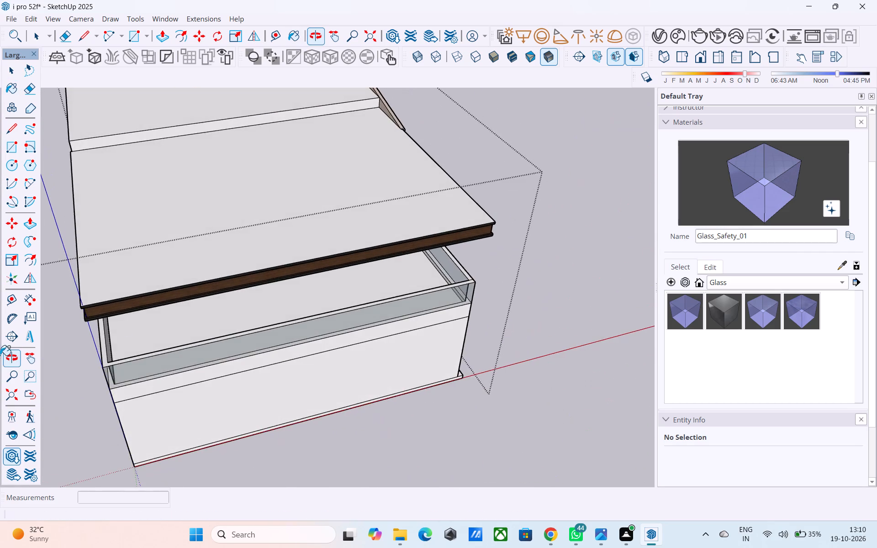
middle_drag(143, 337, 88, 299)
scroll(75, 291, up, 6)
click(87, 287)
middle_drag(88, 287, 22, 217)
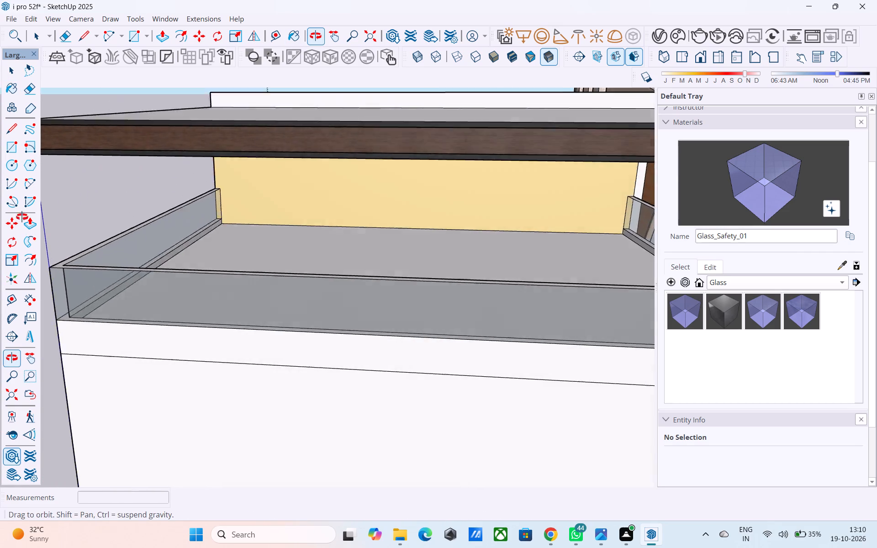
middle_drag(22, 217, 21, 201)
Choose Wood_Veneer_15_1K3 from the Wood materials and paint the underside of the roof overhanging the upper terrace.
scroll(145, 270, down, 6)
middle_drag(359, 282, 58, 264)
scroll(66, 261, down, 4)
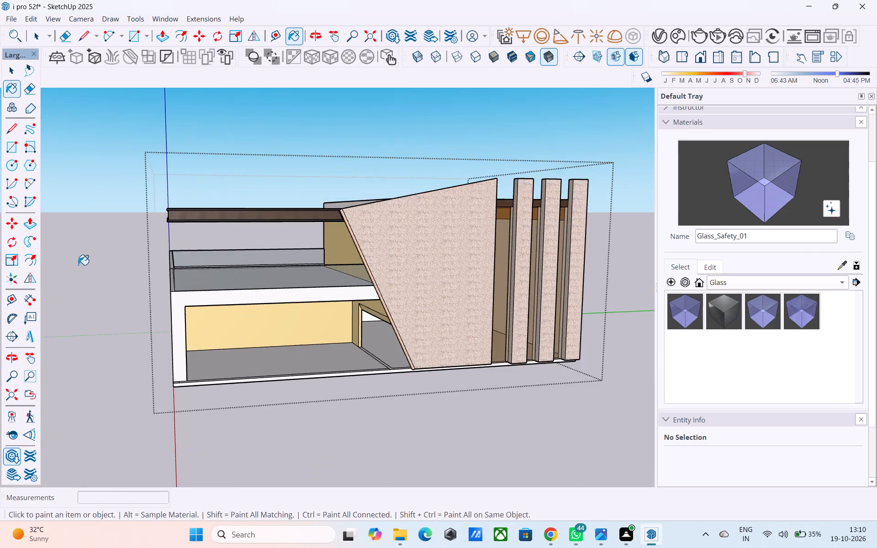
scroll(78, 265, down, 4)
middle_drag(111, 295, 108, 256)
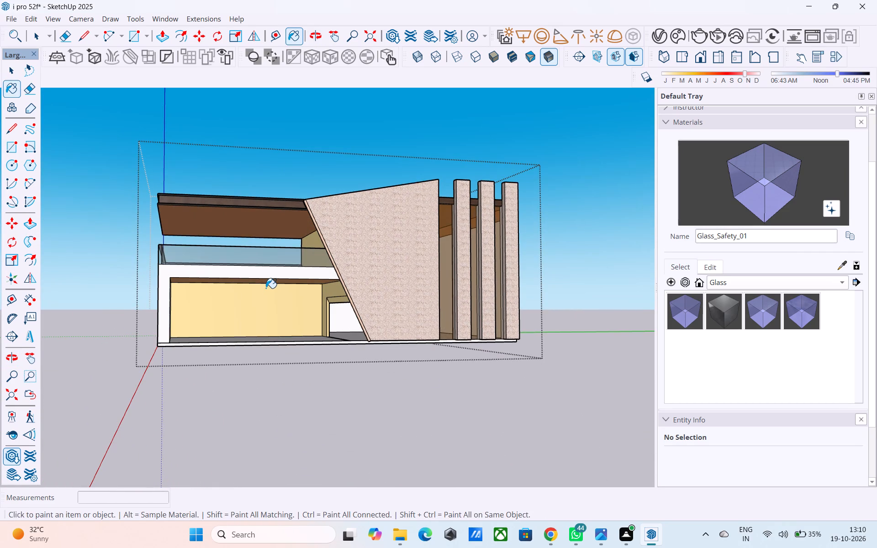
middle_drag(259, 227, 270, 175)
scroll(269, 168, up, 6)
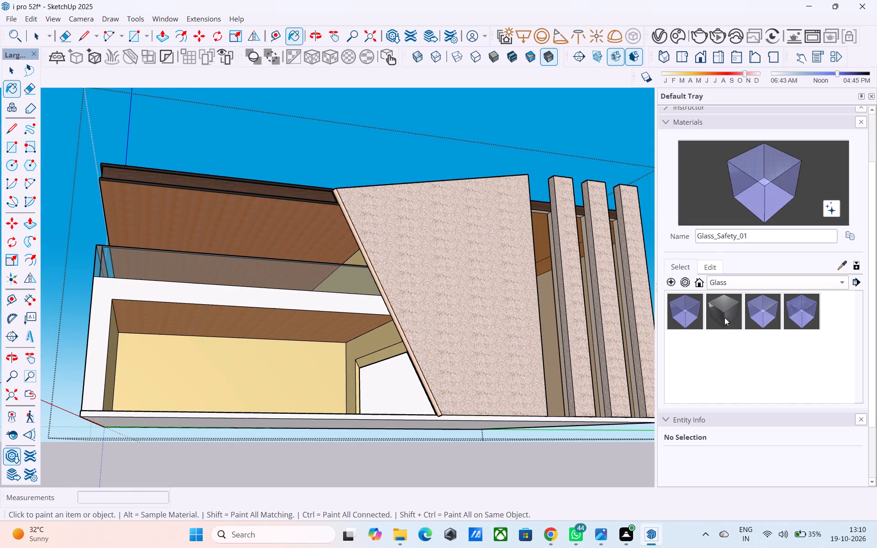
click(740, 281)
click(749, 224)
click(757, 277)
click(758, 283)
scroll(782, 386, down, 5)
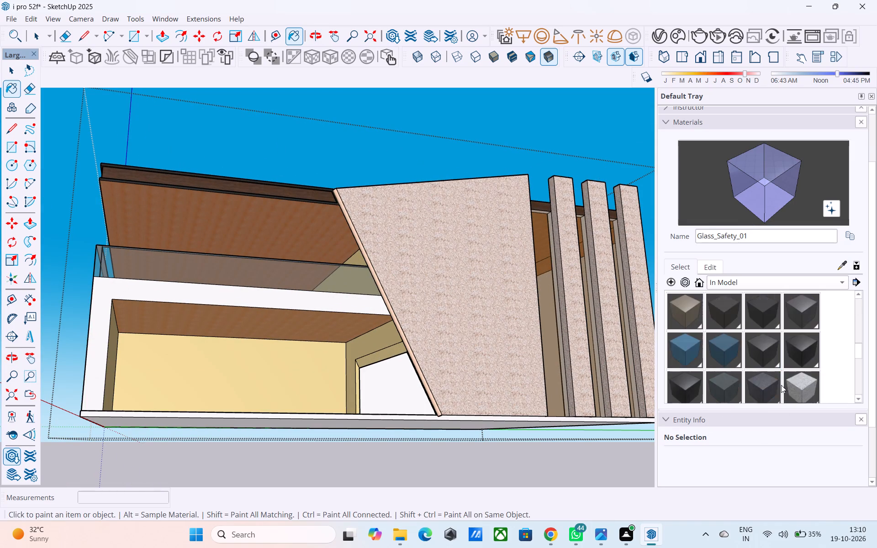
scroll(781, 385, down, 4)
click(745, 285)
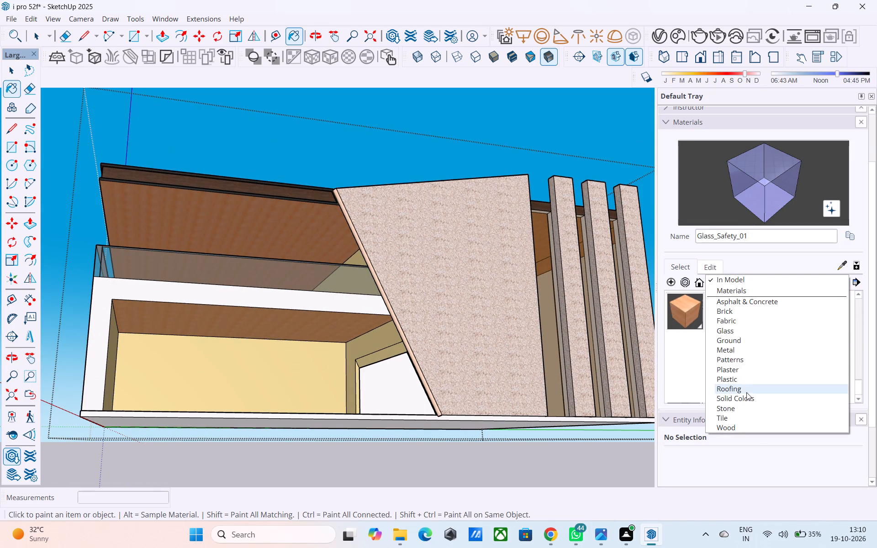
click(737, 430)
click(714, 348)
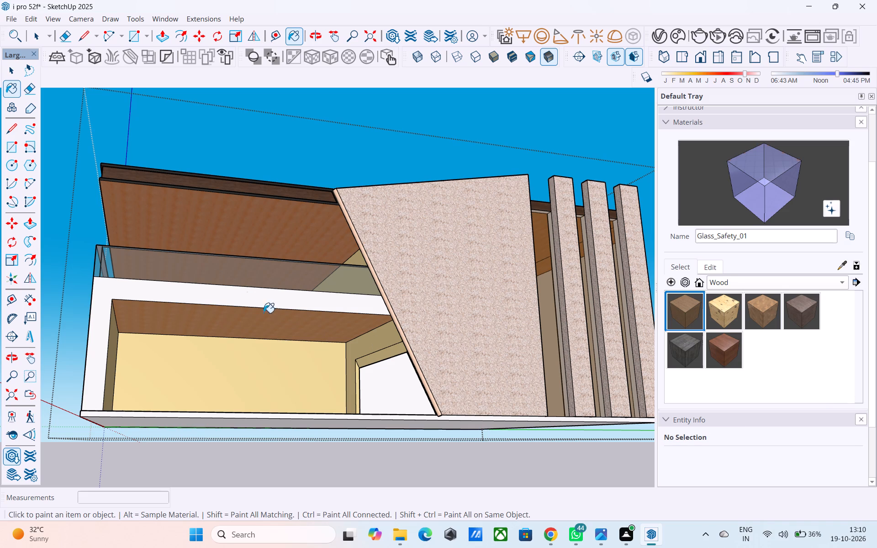
click(243, 227)
Paint the overhanging roof top, the main roof top and the strip between the two levels with Wood_Veneer_15_1K3.
scroll(217, 264, down, 7)
middle_drag(179, 322, 147, 425)
scroll(149, 422, down, 4)
middle_drag(153, 383, 153, 428)
scroll(158, 396, up, 3)
click(181, 300)
middle_drag(155, 341, 285, 312)
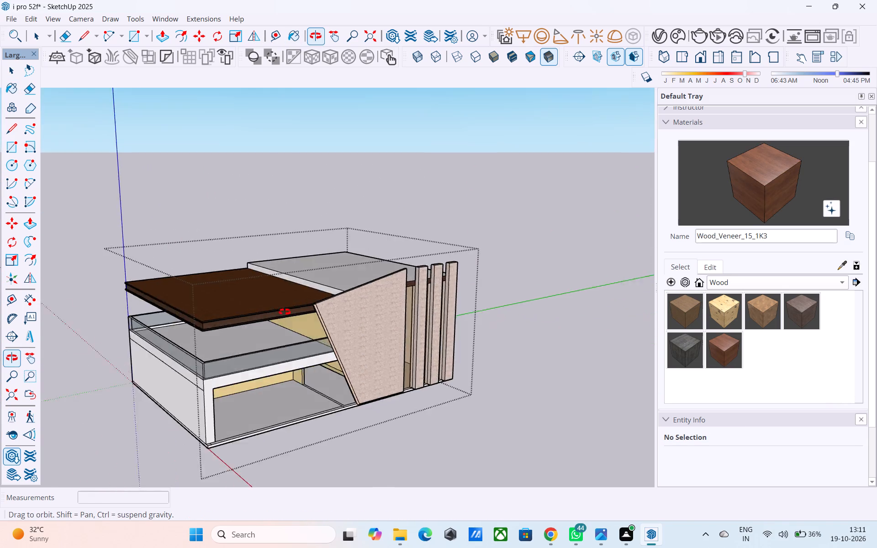
middle_drag(285, 312, 181, 226)
scroll(538, 343, down, 3)
middle_drag(521, 381, 497, 321)
scroll(491, 313, up, 2)
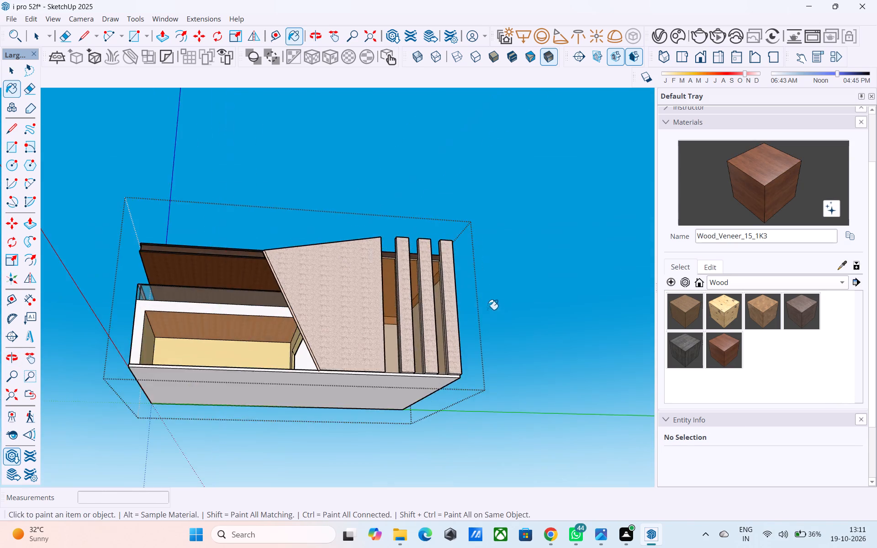
scroll(487, 310, up, 4)
middle_drag(380, 276, 340, 463)
click(308, 301)
middle_drag(227, 296, 383, 329)
scroll(382, 328, up, 6)
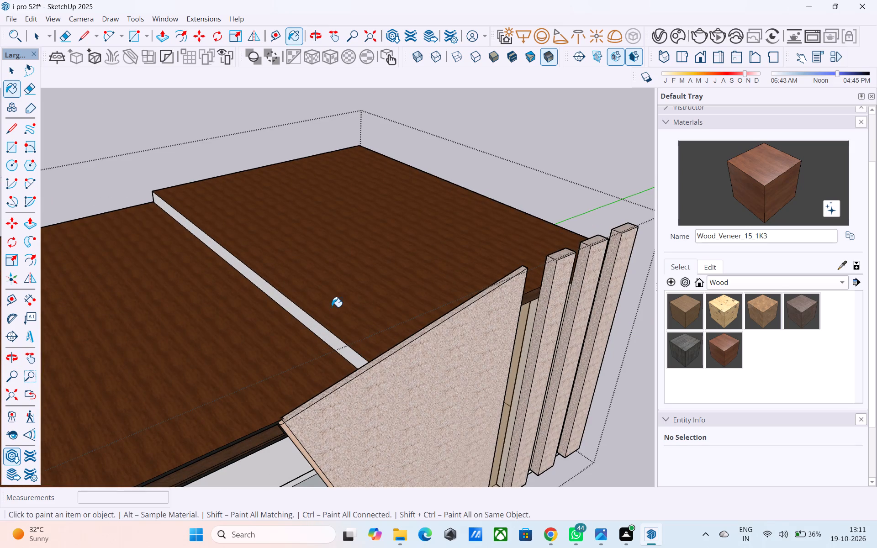
click(320, 328)
Examine the painted roof, ceilings, glass parapet and facade from several angles.
middle_drag(327, 354, 252, 229)
scroll(443, 331, down, 5)
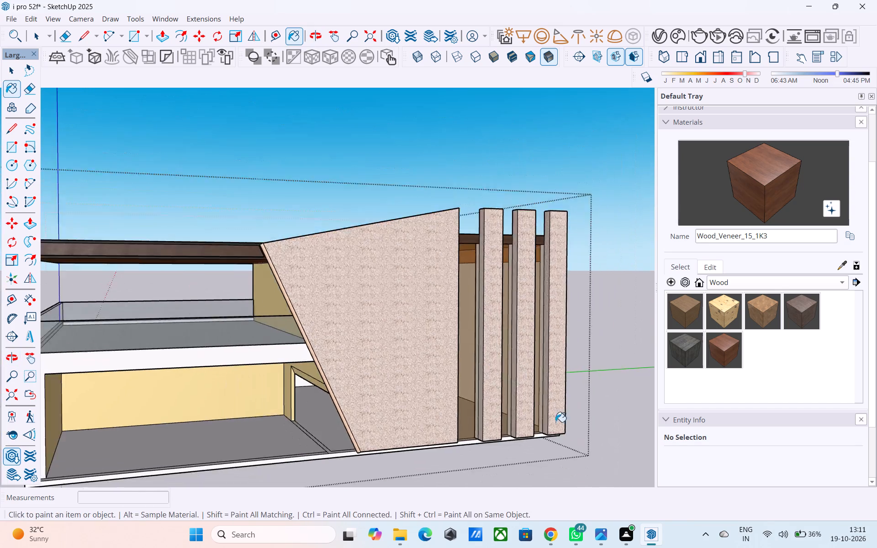
scroll(555, 422, down, 2)
middle_drag(582, 469, 465, 366)
scroll(245, 312, up, 4)
middle_drag(203, 313, 300, 364)
scroll(448, 339, down, 2)
middle_drag(456, 346, 387, 362)
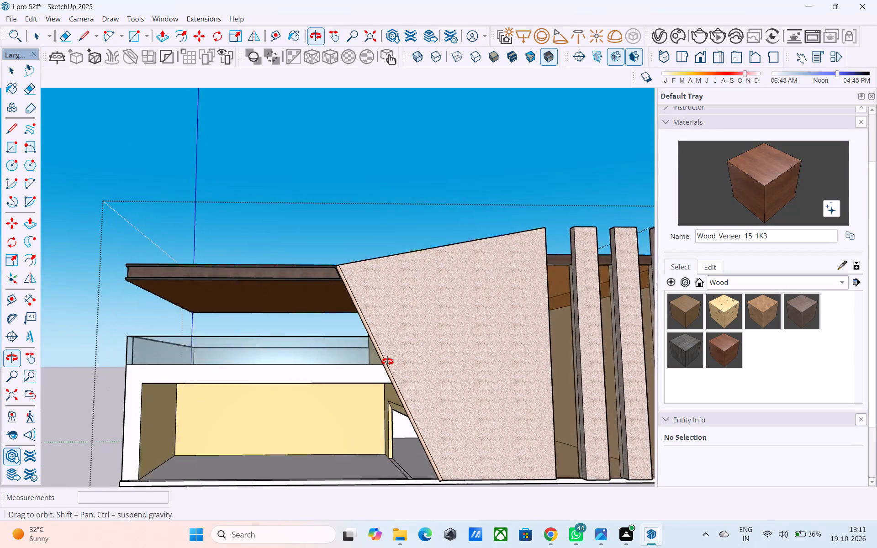
middle_drag(387, 362, 377, 364)
scroll(259, 402, up, 1)
middle_drag(252, 402, 277, 375)
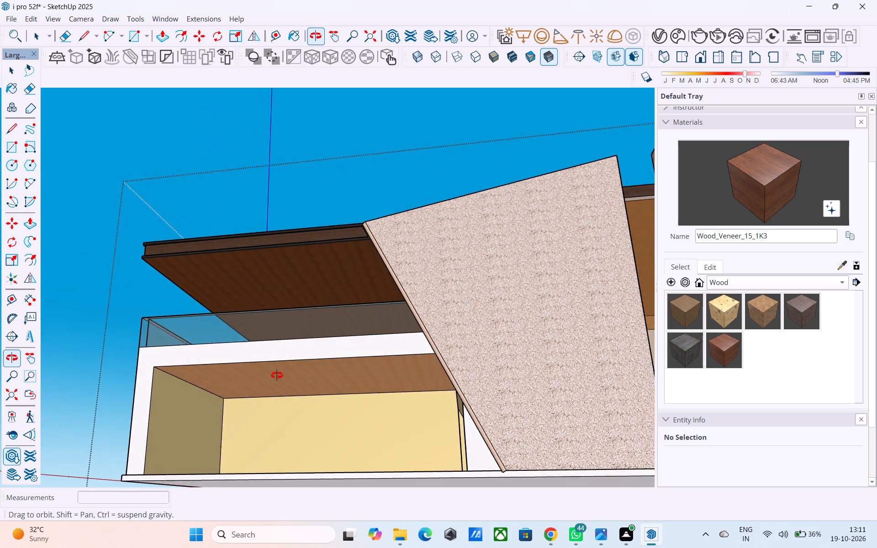
middle_drag(277, 375, 276, 374)
scroll(266, 381, up, 3)
scroll(267, 376, down, 6)
shift+middle_drag(265, 369, 206, 349)
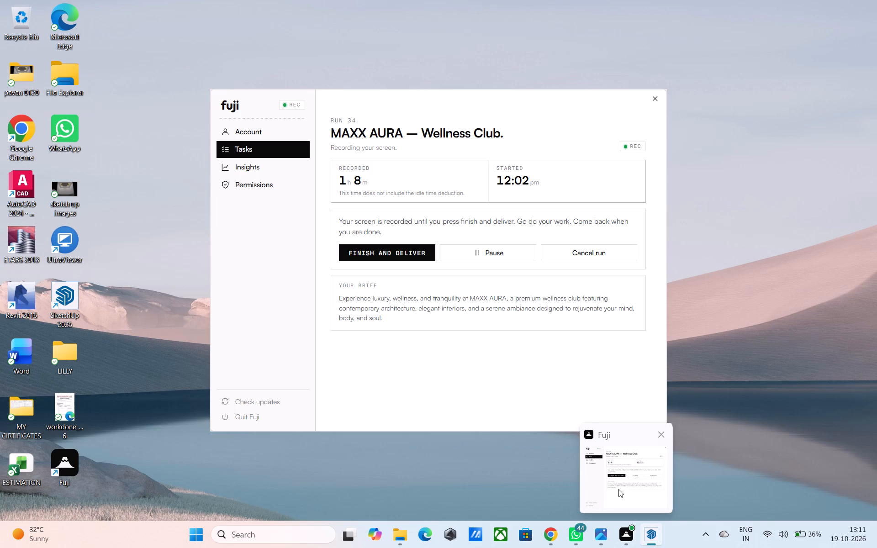
scroll(341, 377, down, 2)
shift+middle_drag(342, 376, 346, 380)
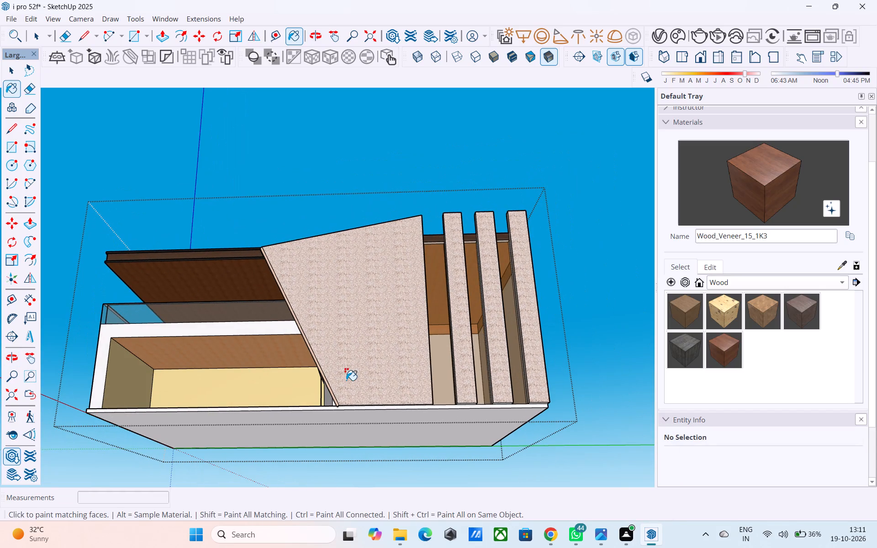
middle_drag(397, 332, 387, 312)
scroll(389, 311, down, 2)
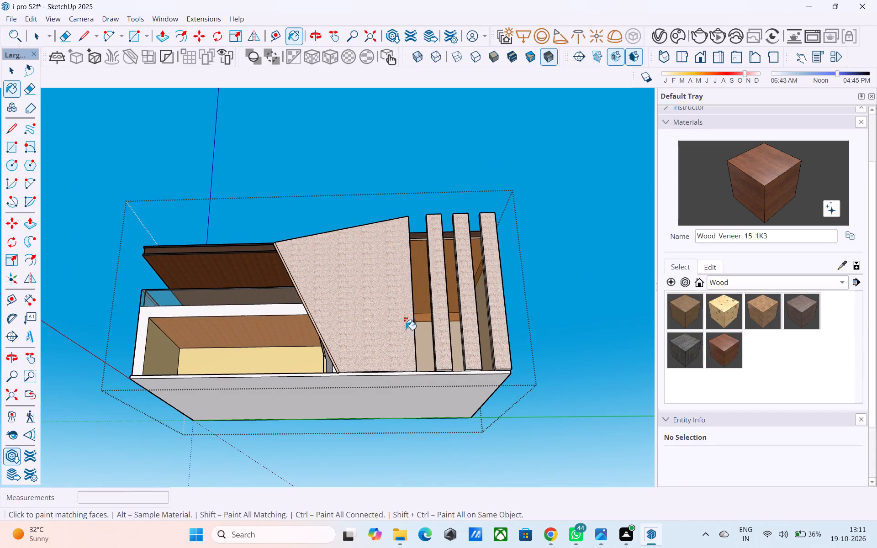
shift+middle_drag(407, 362, 466, 436)
shift+middle_drag(460, 427, 518, 370)
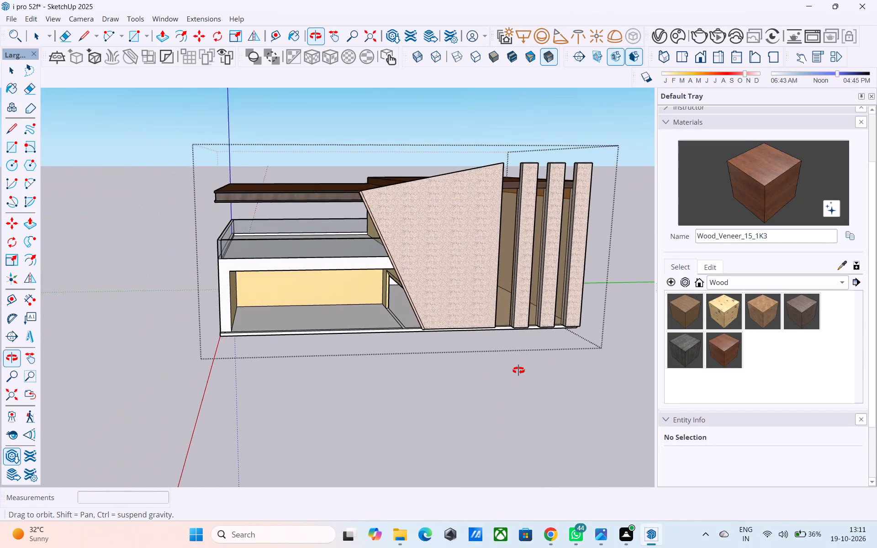
shift+middle_drag(518, 370, 518, 369)
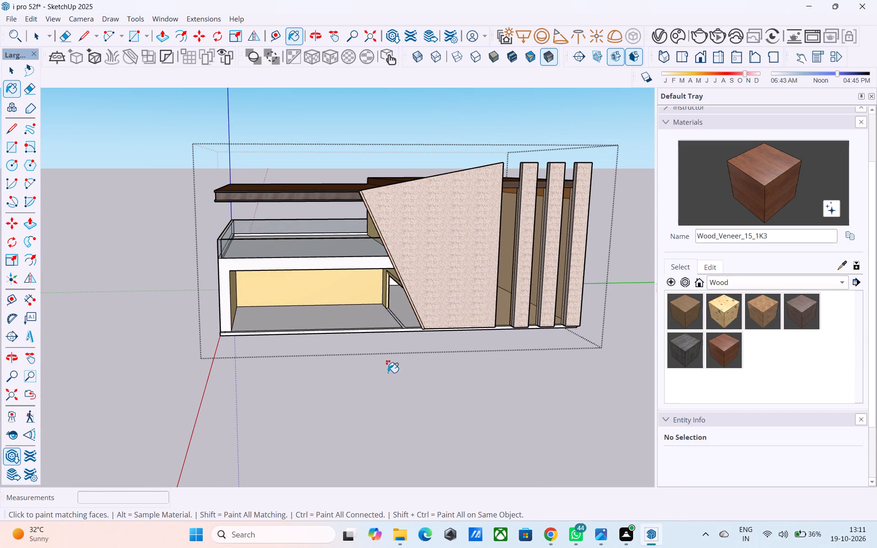
scroll(388, 373, down, 2)
scroll(388, 369, up, 3)
key(space)
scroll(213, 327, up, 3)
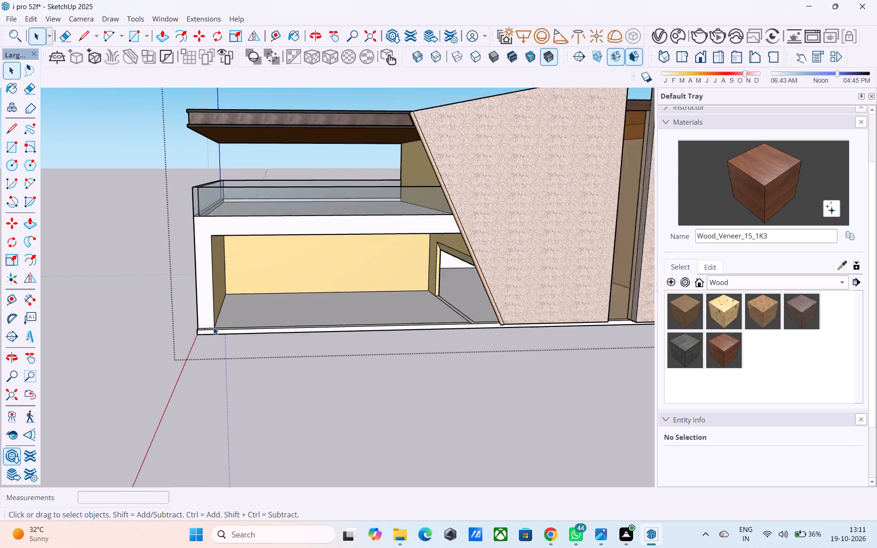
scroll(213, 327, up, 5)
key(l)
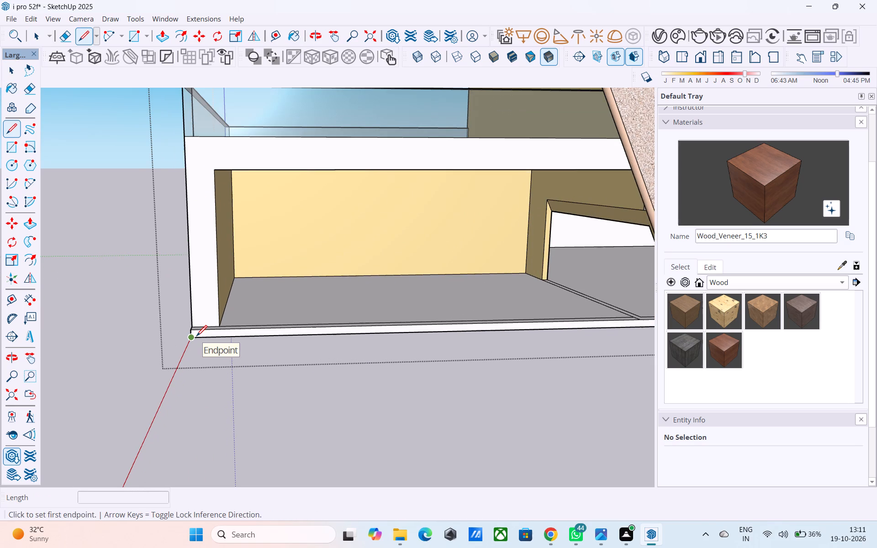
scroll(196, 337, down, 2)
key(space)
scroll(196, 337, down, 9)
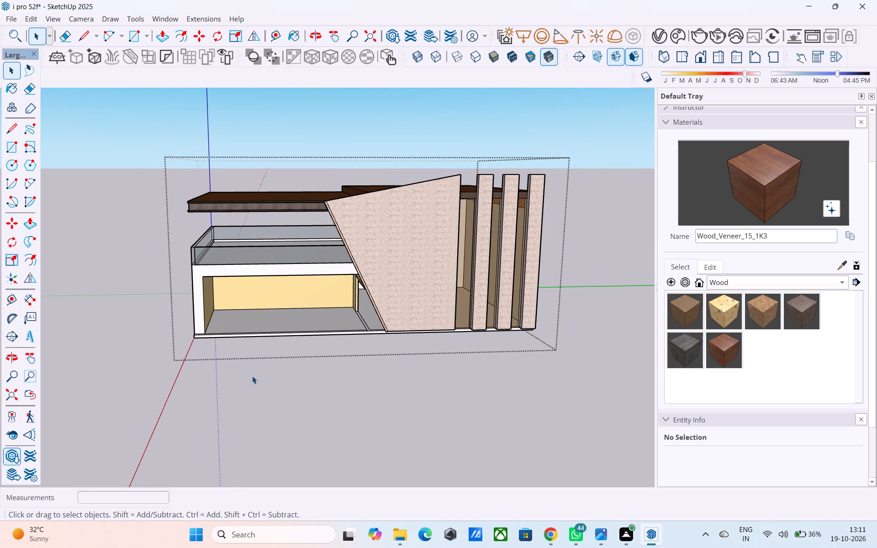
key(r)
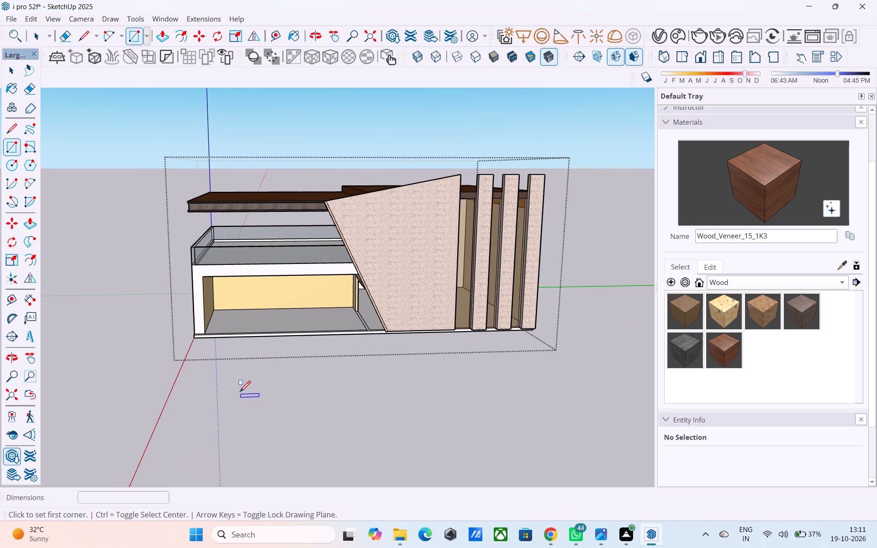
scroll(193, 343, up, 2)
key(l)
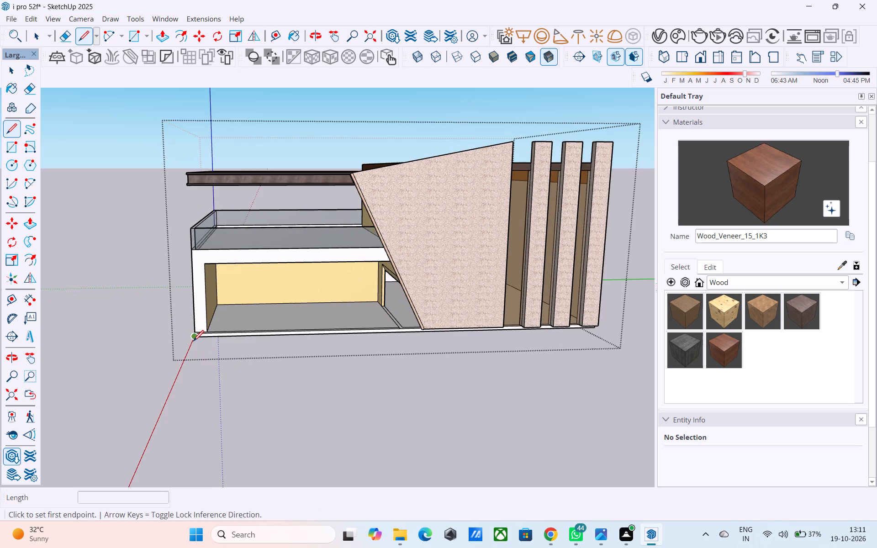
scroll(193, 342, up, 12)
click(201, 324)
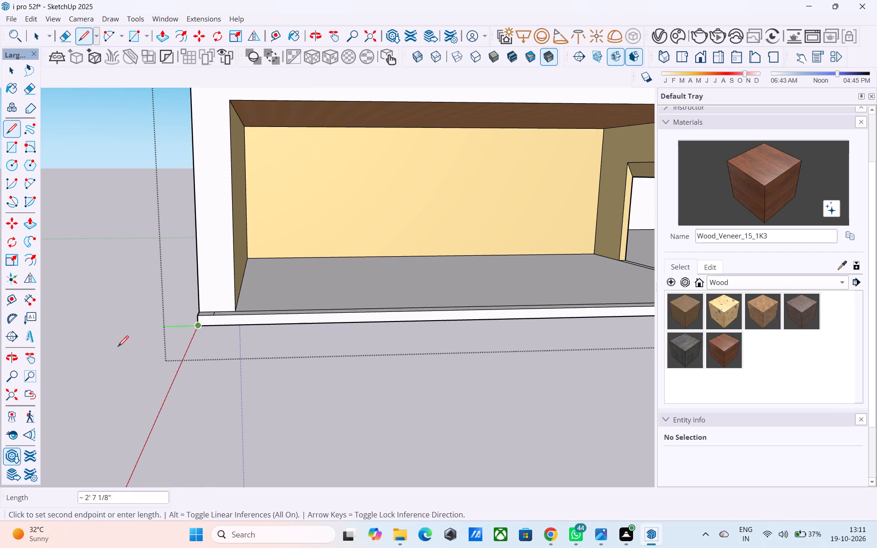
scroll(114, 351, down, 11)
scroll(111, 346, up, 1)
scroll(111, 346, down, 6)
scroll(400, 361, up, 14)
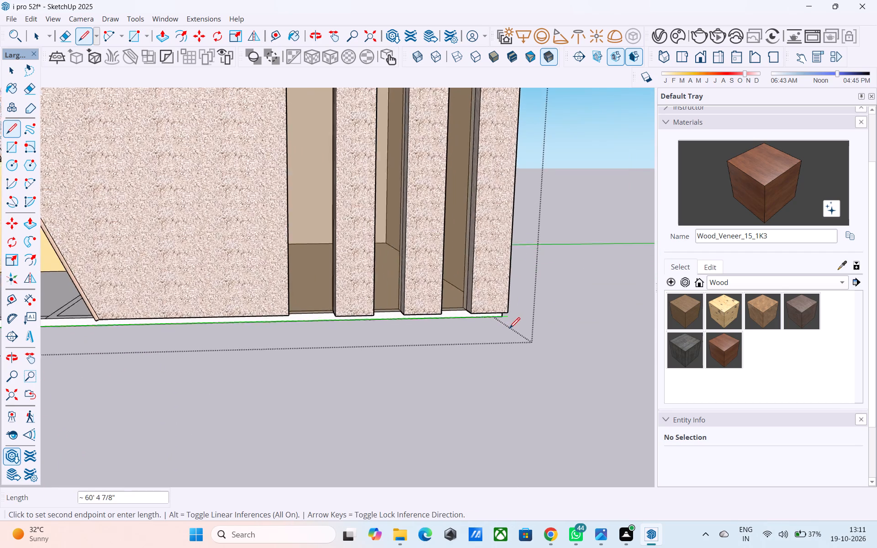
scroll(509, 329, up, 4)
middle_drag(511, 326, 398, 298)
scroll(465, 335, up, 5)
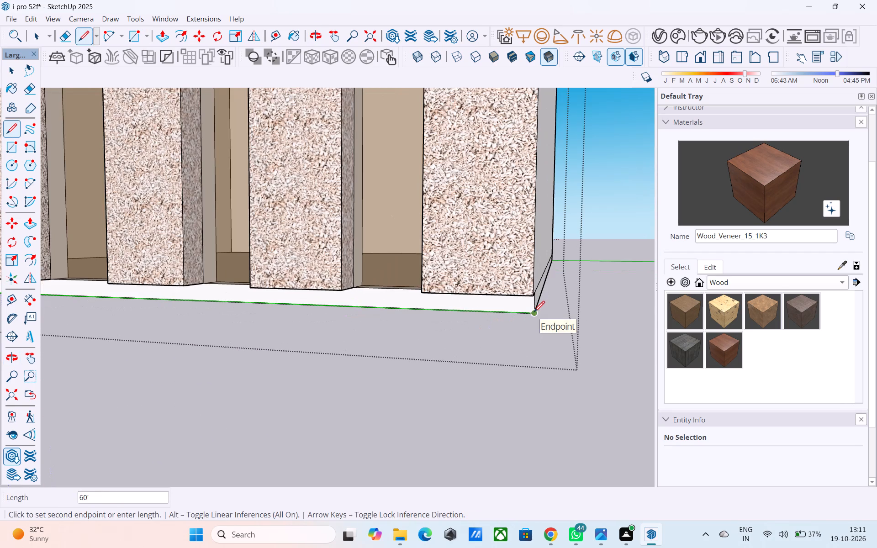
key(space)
Copy the bottom front edge of the building's base outward about 25' in front of the facade.
scroll(554, 309, down, 20)
scroll(554, 309, down, 3)
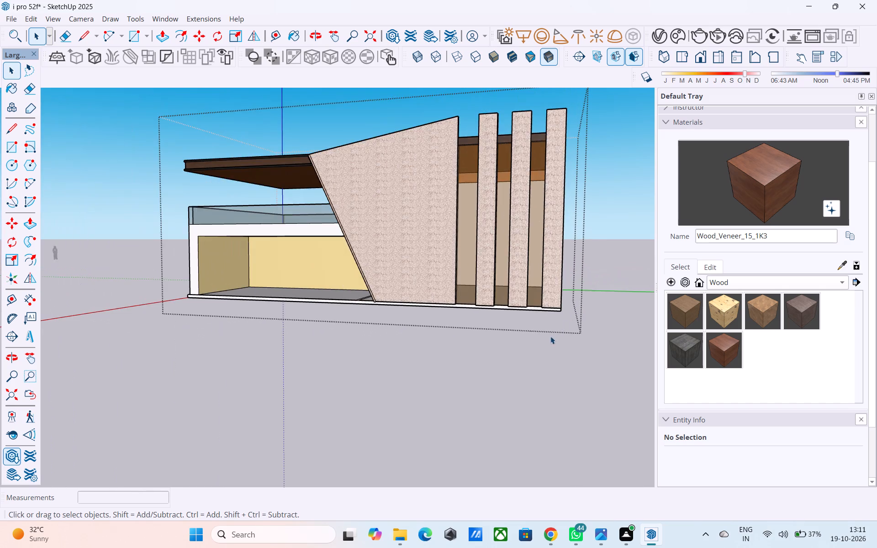
scroll(548, 337, up, 16)
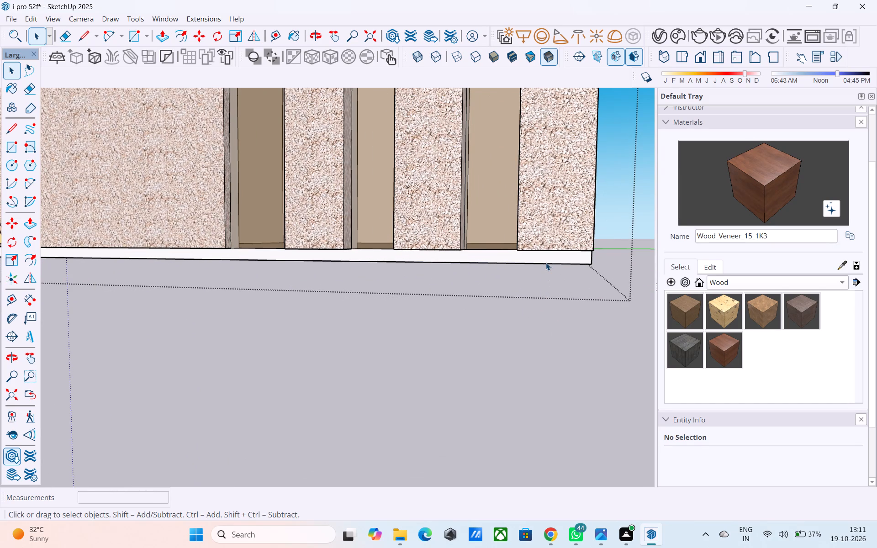
click(546, 263)
key(m)
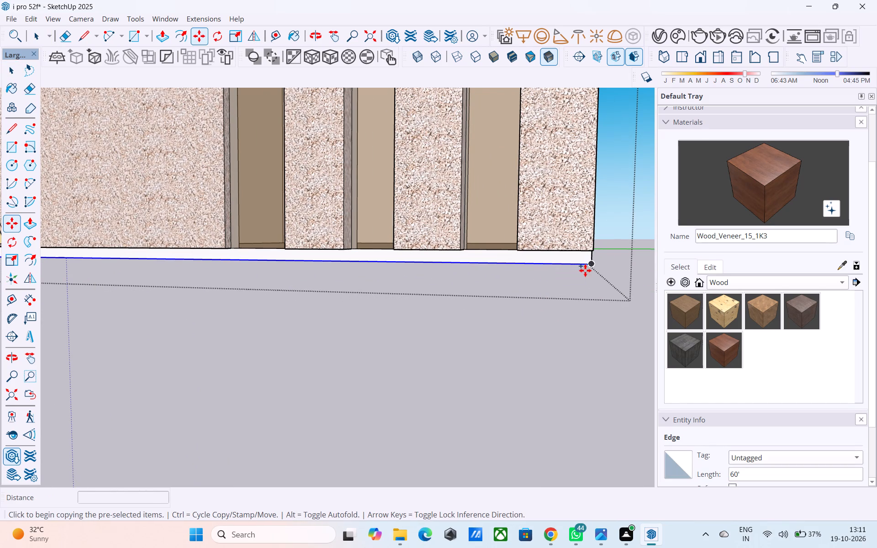
click(589, 263)
scroll(594, 304, down, 10)
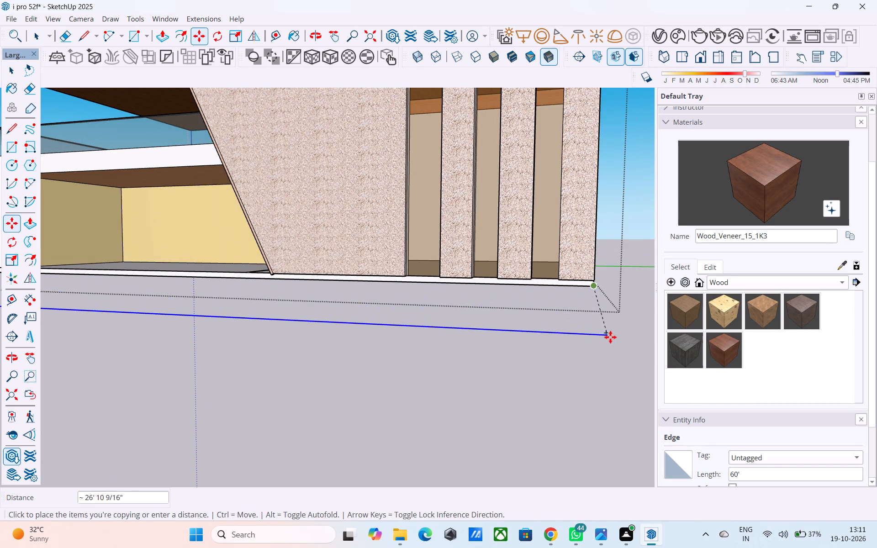
click(623, 332)
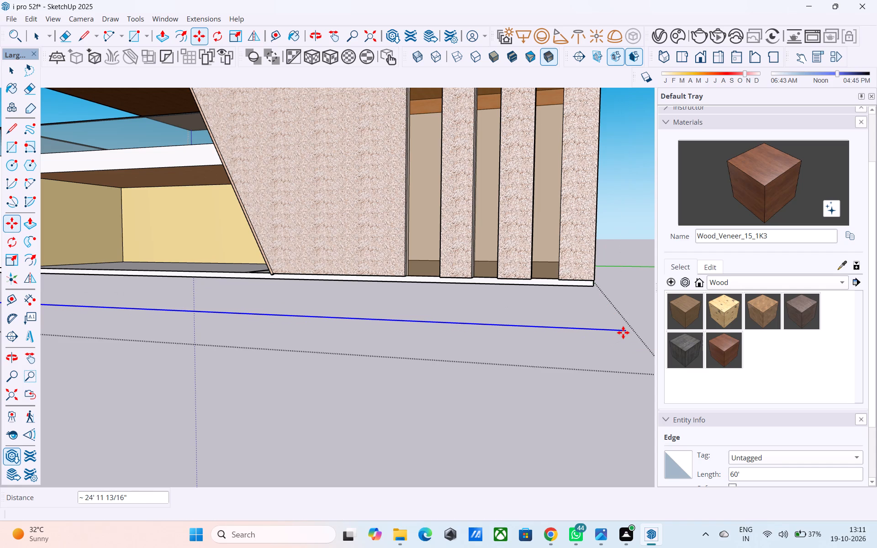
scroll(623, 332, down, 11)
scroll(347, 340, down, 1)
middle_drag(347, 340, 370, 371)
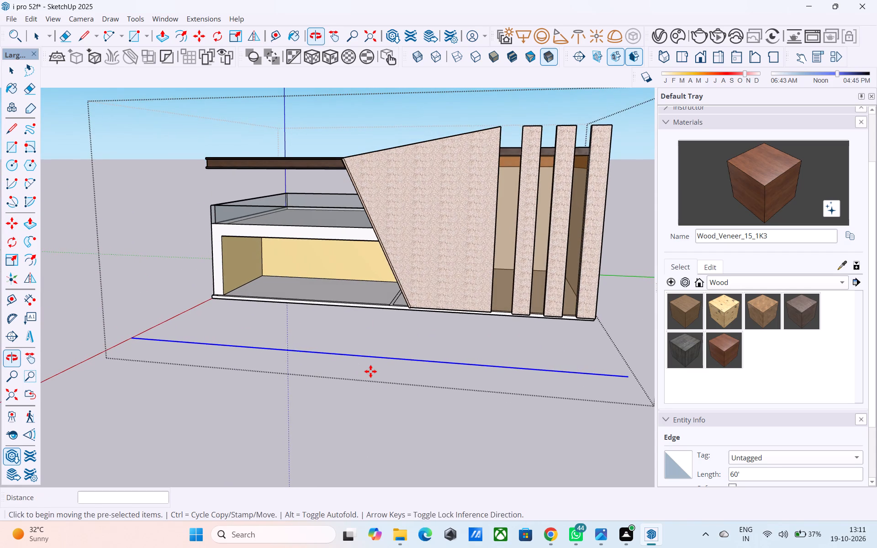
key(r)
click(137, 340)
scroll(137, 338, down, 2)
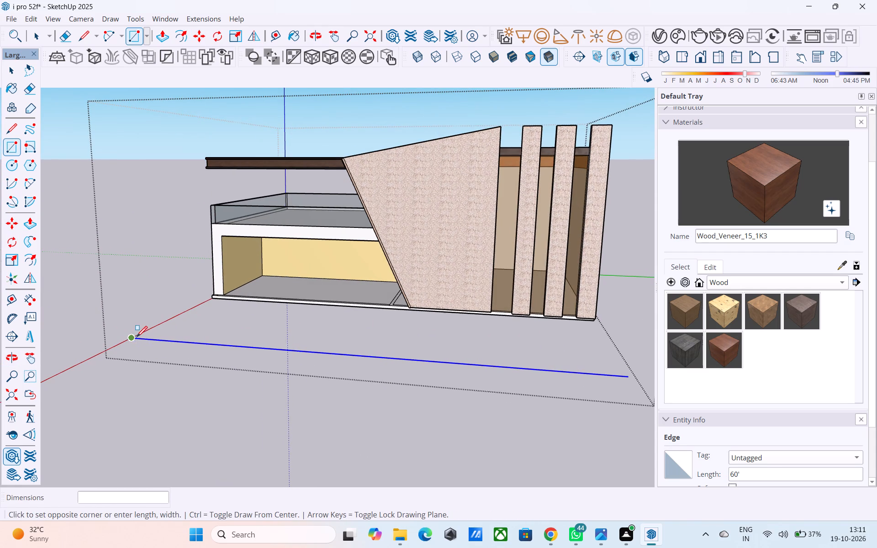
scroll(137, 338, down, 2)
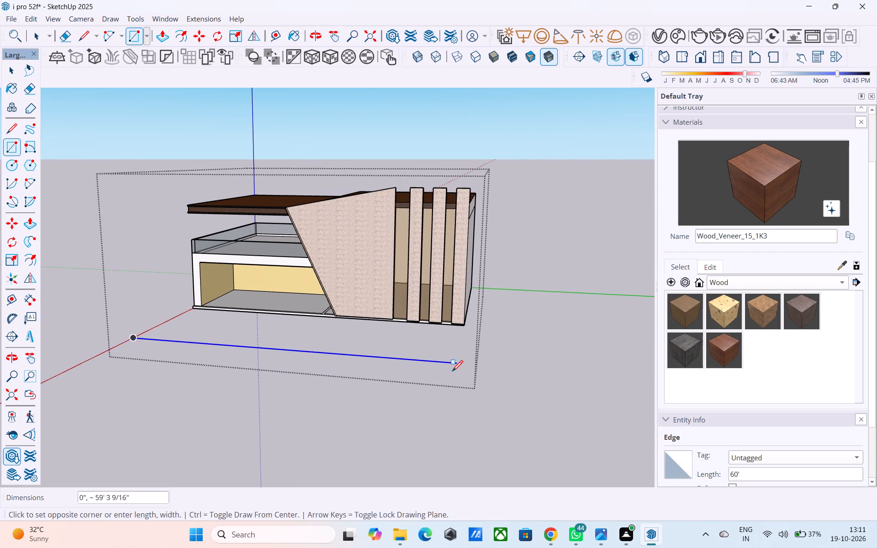
Draw an 8' line outward along the red axis from the slatted-side end of the copied front edge.
key(l)
click(459, 364)
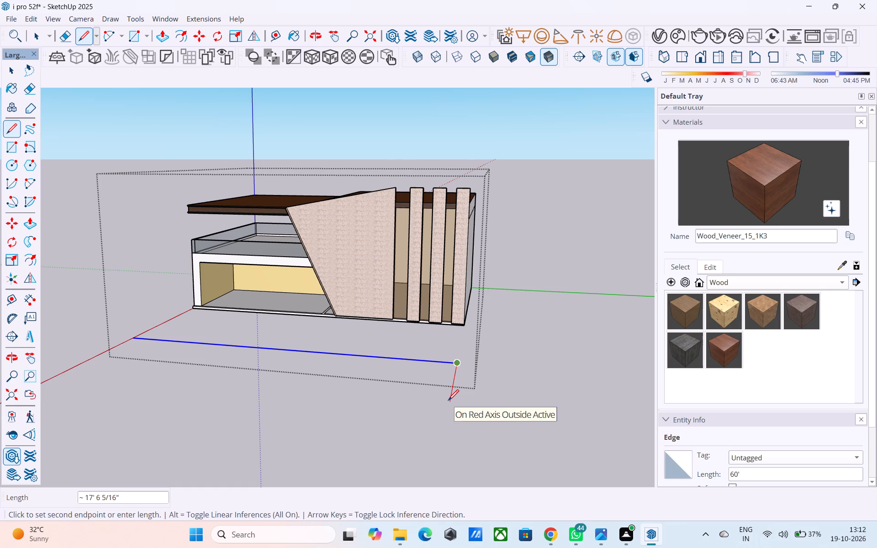
text(6')
key(Return)
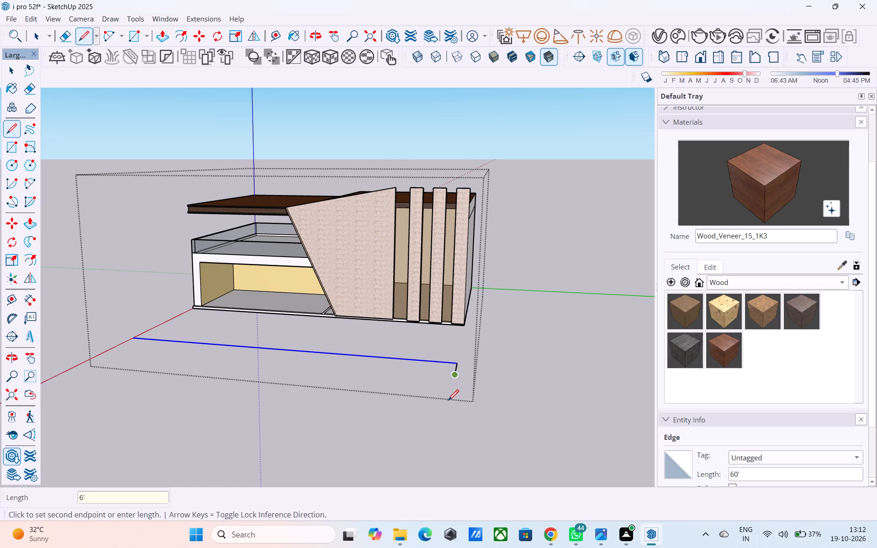
text(8')
key(Return)
Draw an 8' by 60' rectangle from the copied edge's other end to the end of the 8' line.
middle_drag(448, 403, 456, 485)
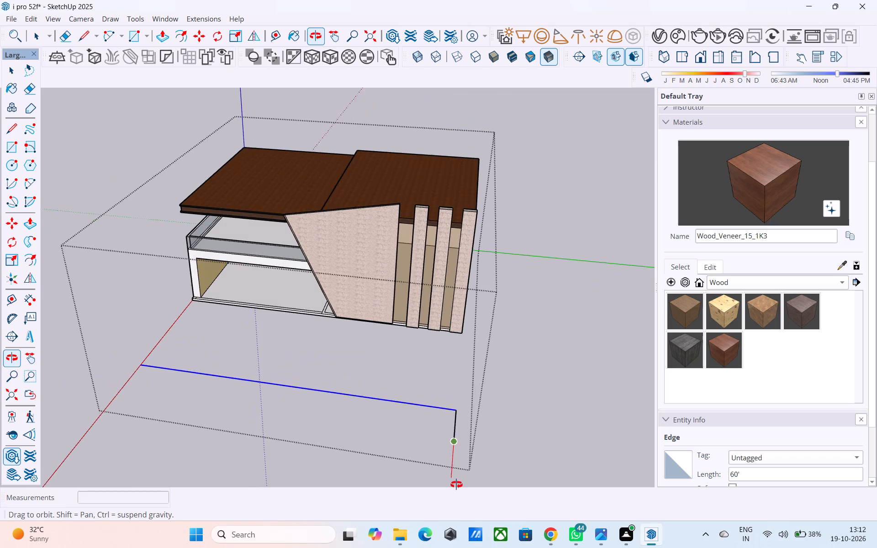
middle_drag(456, 485, 462, 502)
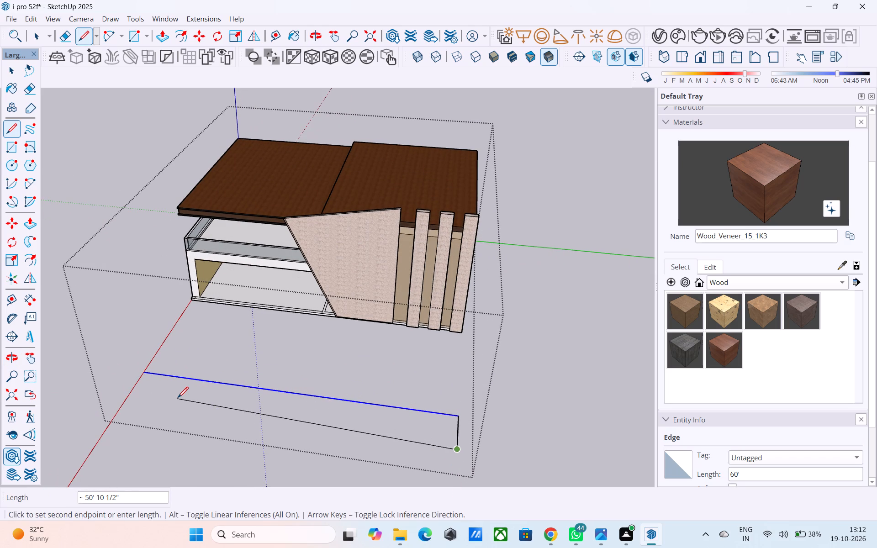
scroll(178, 399, down, 3)
scroll(171, 422, up, 4)
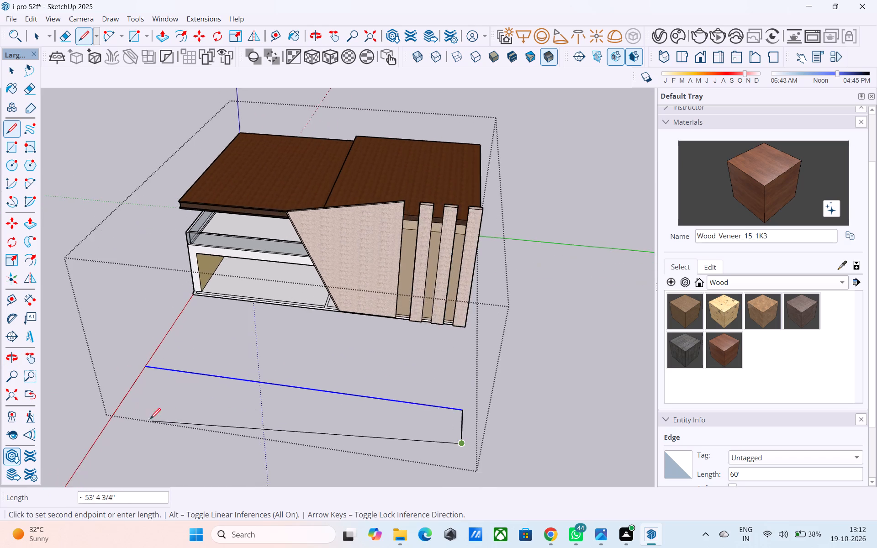
scroll(150, 420, up, 12)
middle_drag(158, 363, 180, 348)
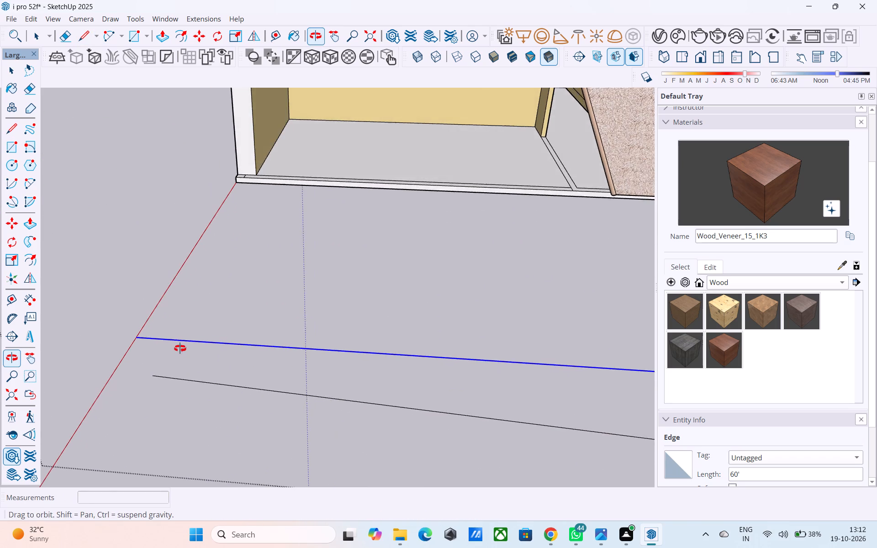
middle_drag(180, 348, 180, 349)
scroll(159, 359, up, 3)
key(r)
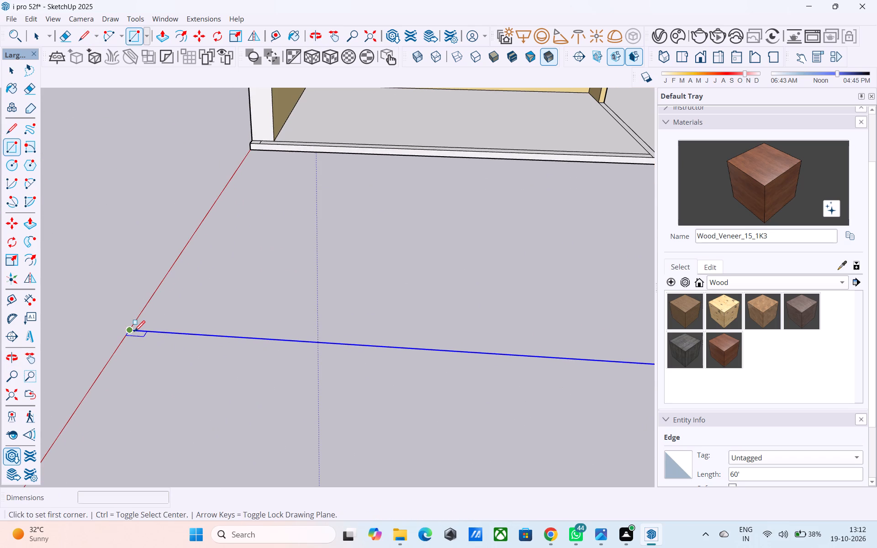
click(129, 329)
scroll(131, 327, down, 15)
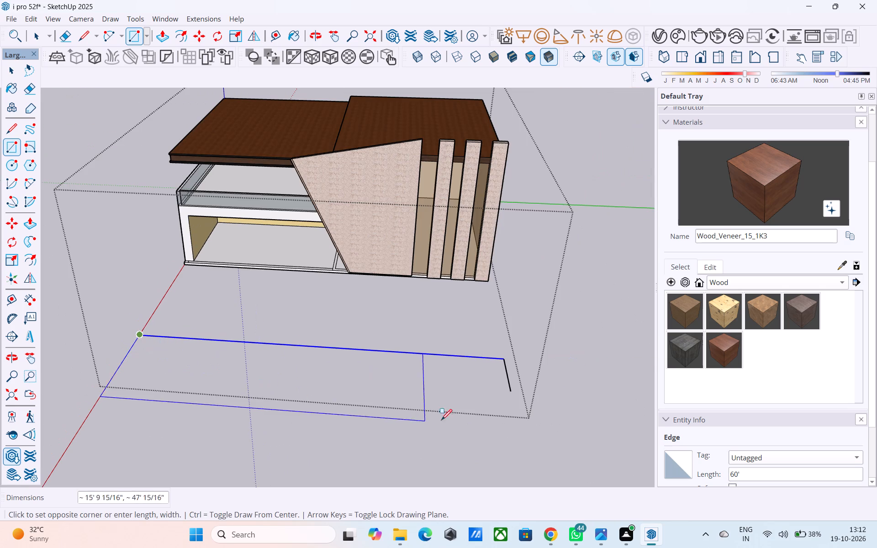
click(513, 392)
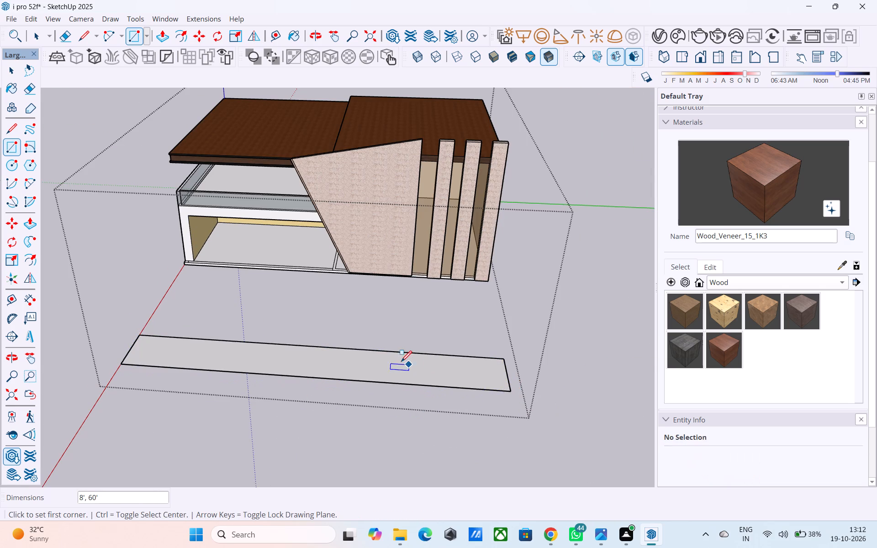
Push/Pull the long rectangle in front of the facade up 4'.
scroll(401, 362, up, 4)
key(space)
click(393, 359)
key(p)
click(393, 359)
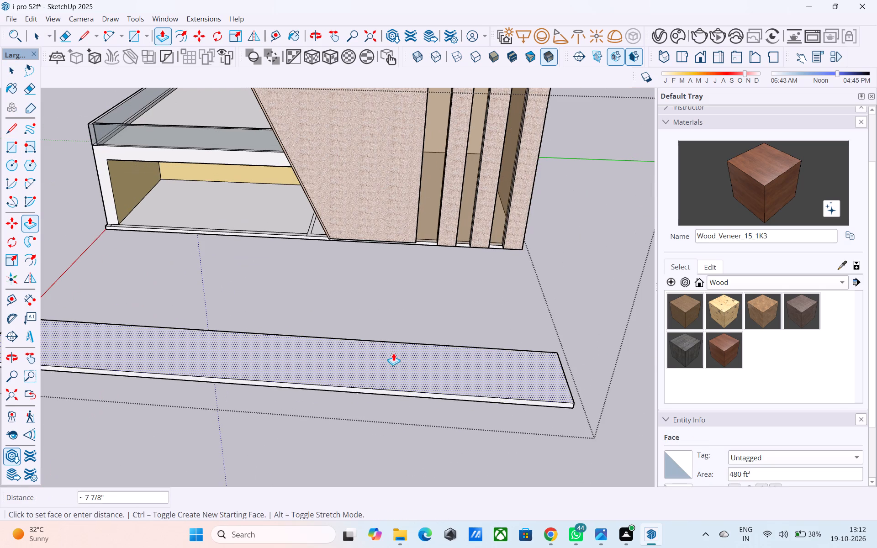
middle_drag(393, 351, 477, 289)
middle_click(477, 289)
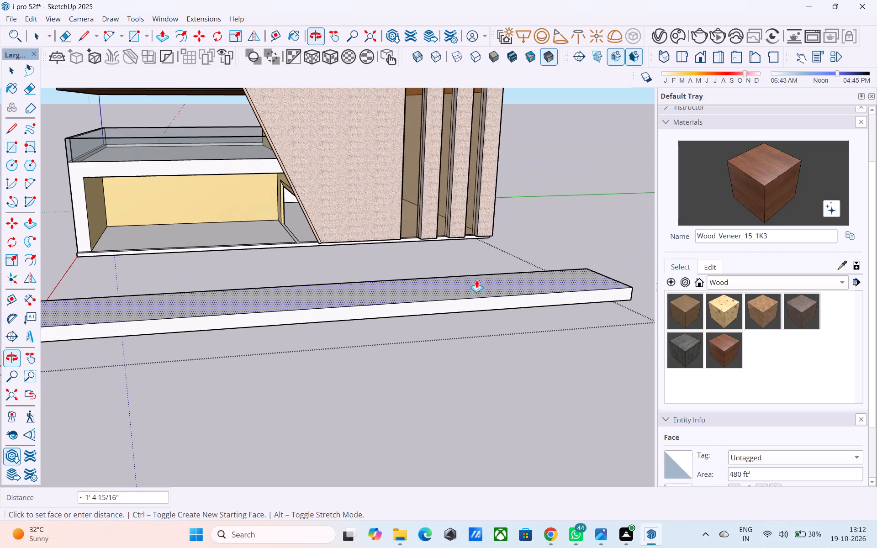
middle_drag(476, 277, 397, 301)
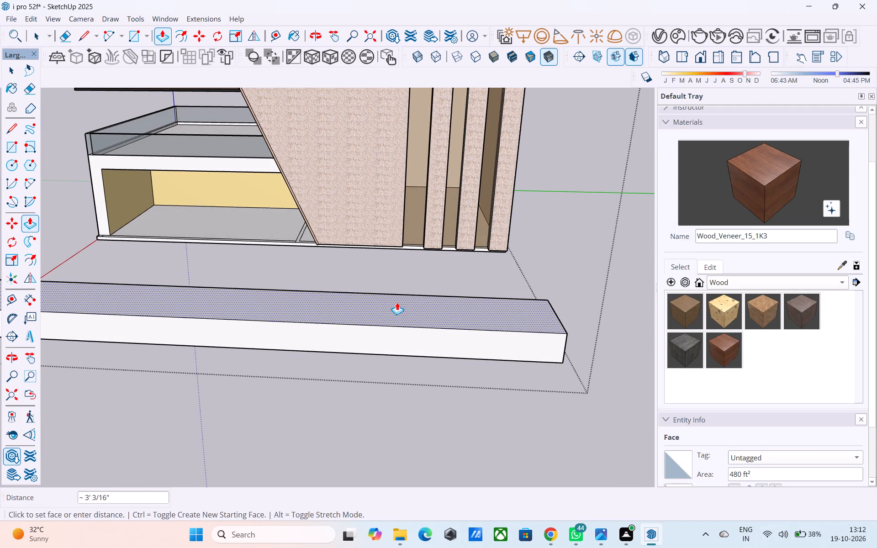
text(4')
key(Return)
Examine the raised block in front of the facade from several angles.
scroll(396, 301, down, 8)
middle_drag(430, 323, 654, 374)
scroll(364, 327, up, 3)
middle_drag(378, 306, 389, 298)
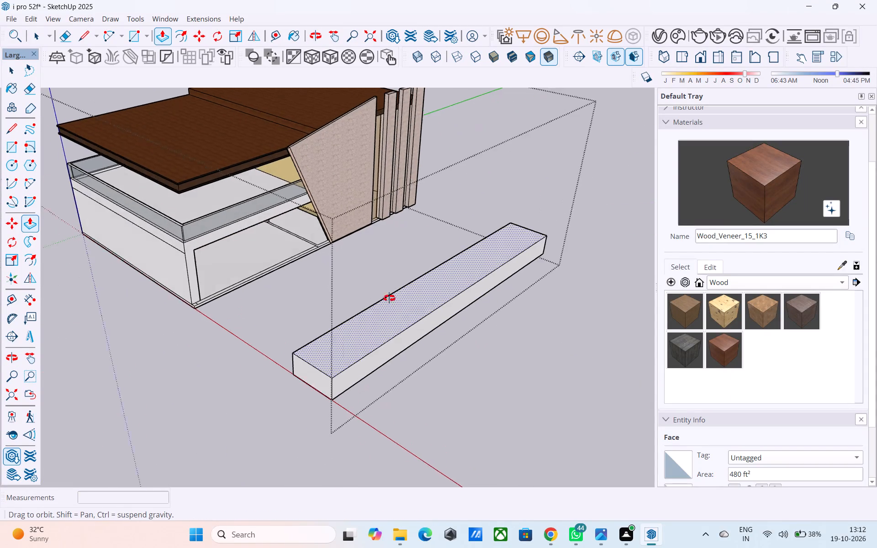
middle_drag(389, 298, 171, 248)
key(space)
scroll(200, 299, up, 2)
scroll(199, 314, down, 2)
middle_drag(199, 319, 311, 323)
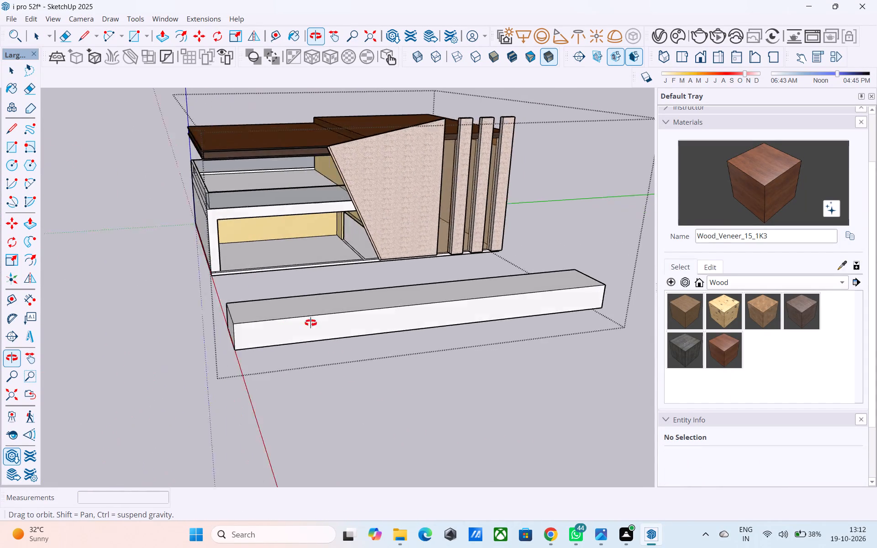
middle_drag(311, 323, 444, 300)
scroll(433, 289, up, 3)
middle_drag(432, 286, 342, 333)
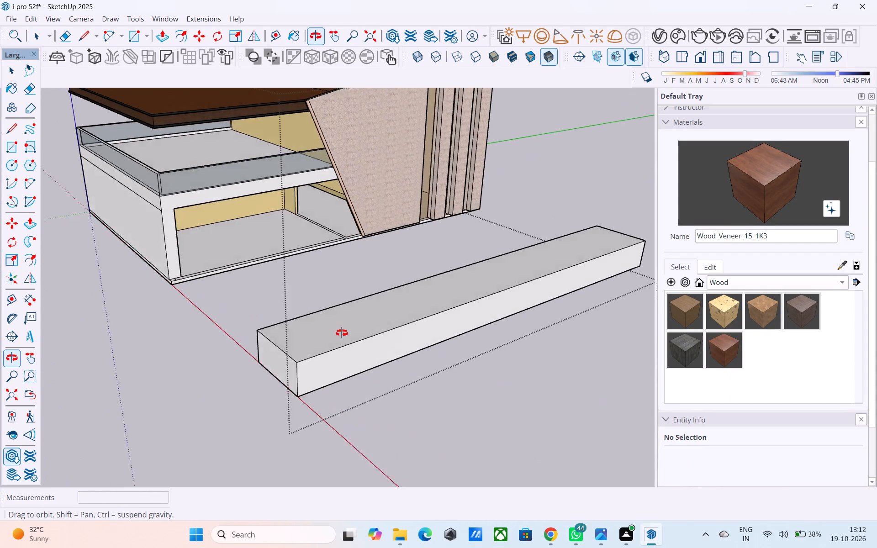
middle_drag(342, 333, 312, 336)
scroll(556, 278, down, 3)
middle_drag(379, 292, 297, 361)
Copy the block's short top edge at the terrace-side end 8' inward along its top.
scroll(297, 362, up, 3)
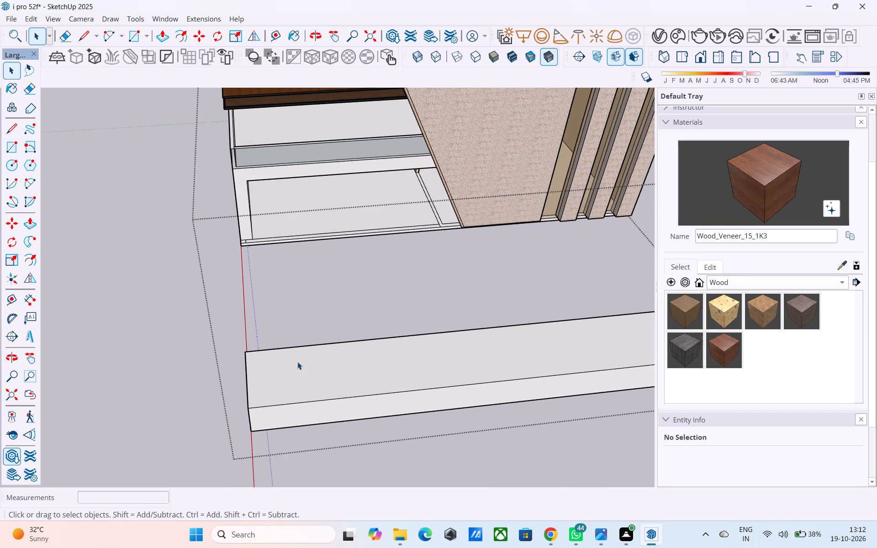
scroll(249, 383, up, 1)
middle_drag(249, 383, 269, 374)
click(258, 379)
middle_drag(258, 380, 272, 369)
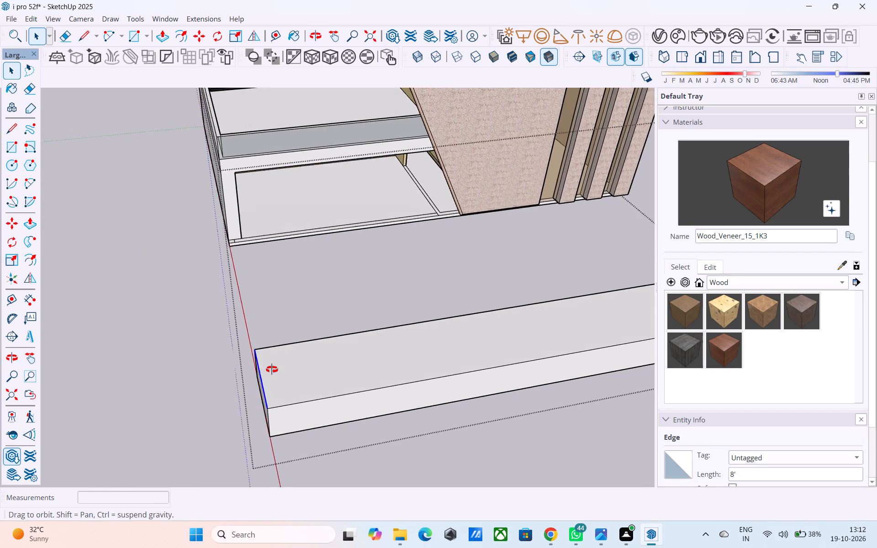
middle_drag(272, 369, 282, 367)
key(m)
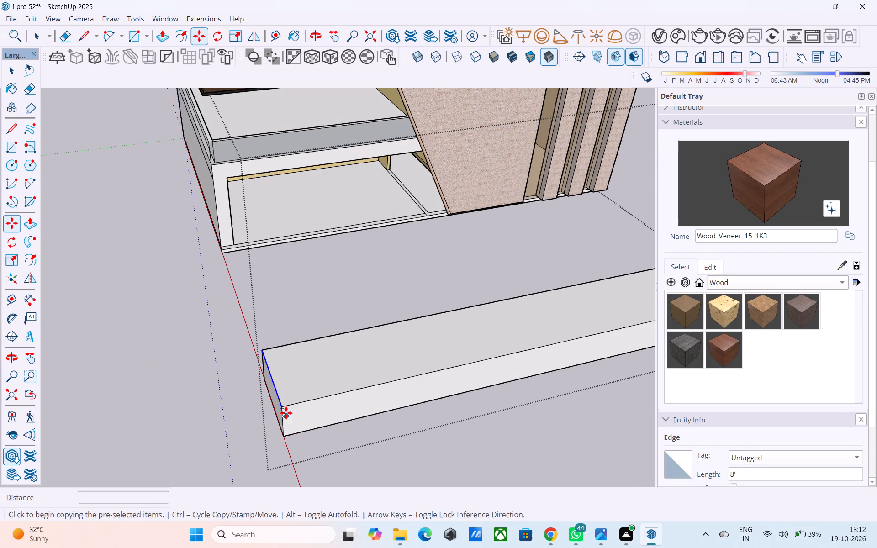
click(285, 407)
text(6')
key(Return)
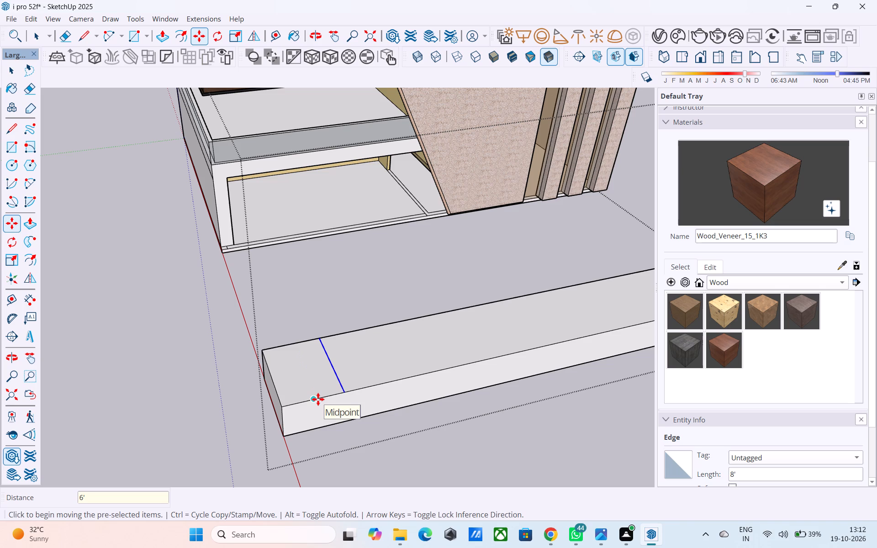
text(8')
key(Return)
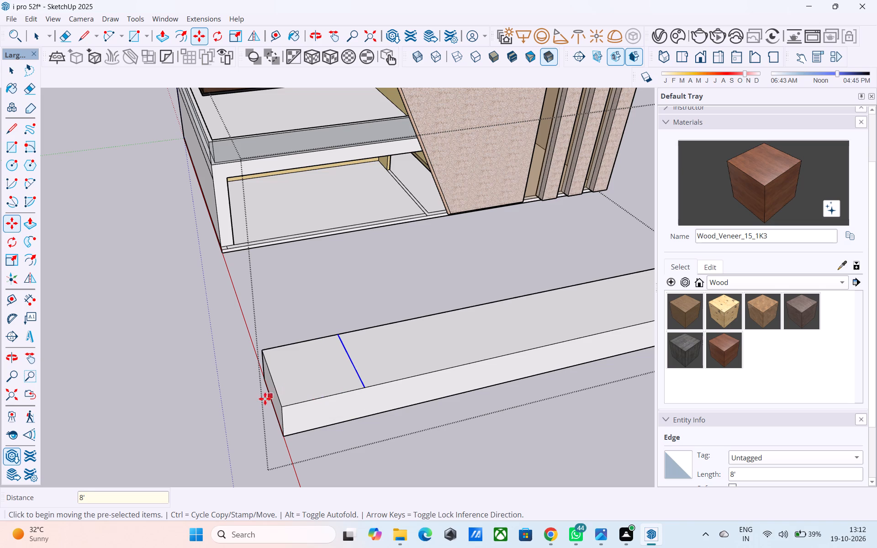
Copy the short top edge at the block's slatted-facade end 30' inward along its top.
scroll(261, 399, down, 9)
middle_drag(411, 401, 393, 415)
scroll(391, 435, up, 4)
key(space)
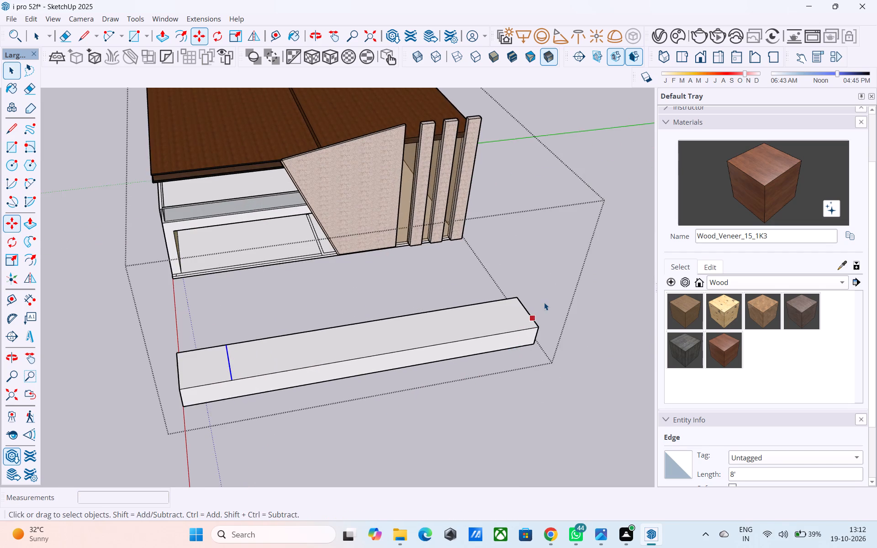
scroll(544, 302, up, 4)
scroll(534, 319, down, 1)
scroll(534, 319, up, 2)
click(525, 323)
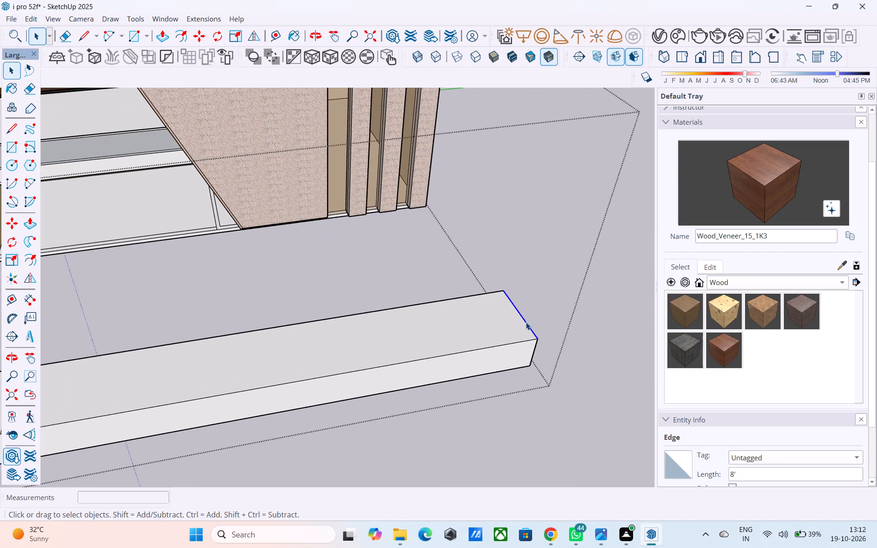
key(m)
click(538, 337)
scroll(475, 359, down, 5)
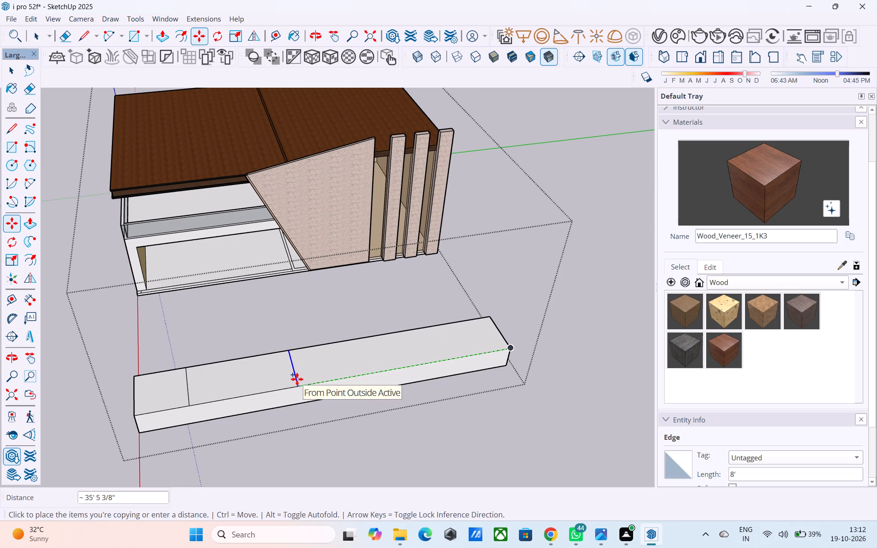
middle_drag(331, 377, 306, 307)
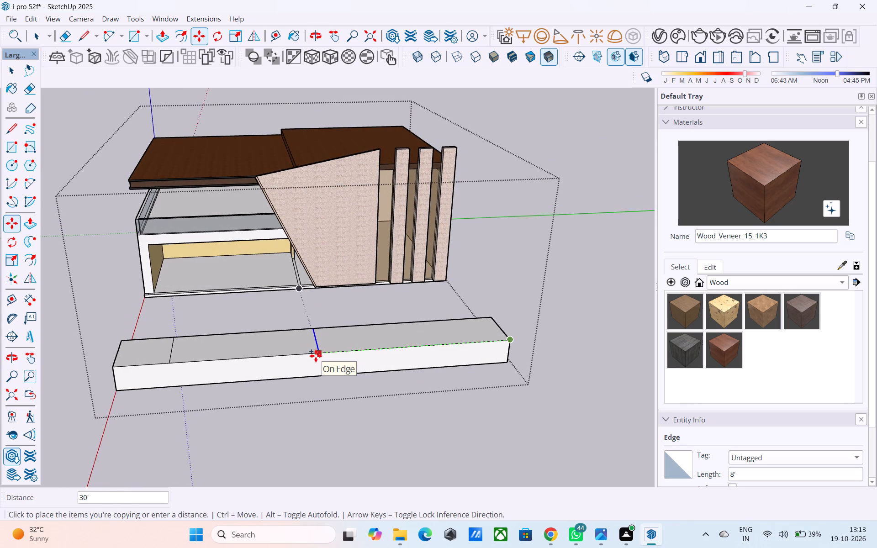
click(316, 356)
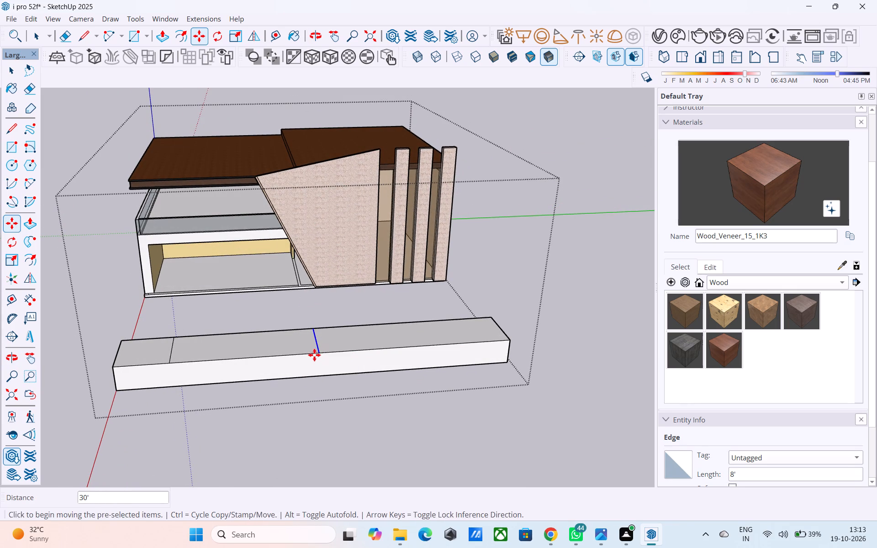
Push the block's top section between the two copied edges down to ground level, leaving a gap.
scroll(303, 351, up, 3)
key(space)
click(298, 347)
key(p)
click(298, 347)
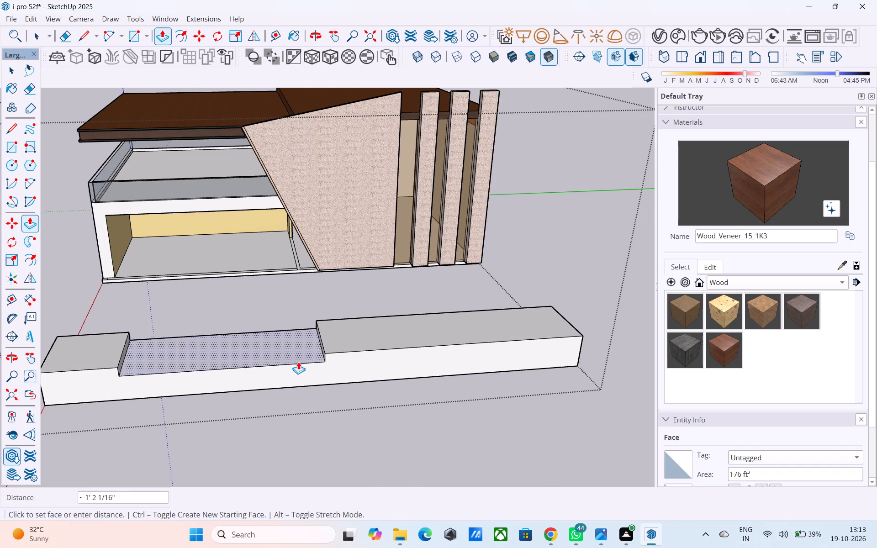
click(297, 384)
key(space)
Examine the lowered strip and the small end block beside it from closer angles.
middle_drag(235, 367, 234, 367)
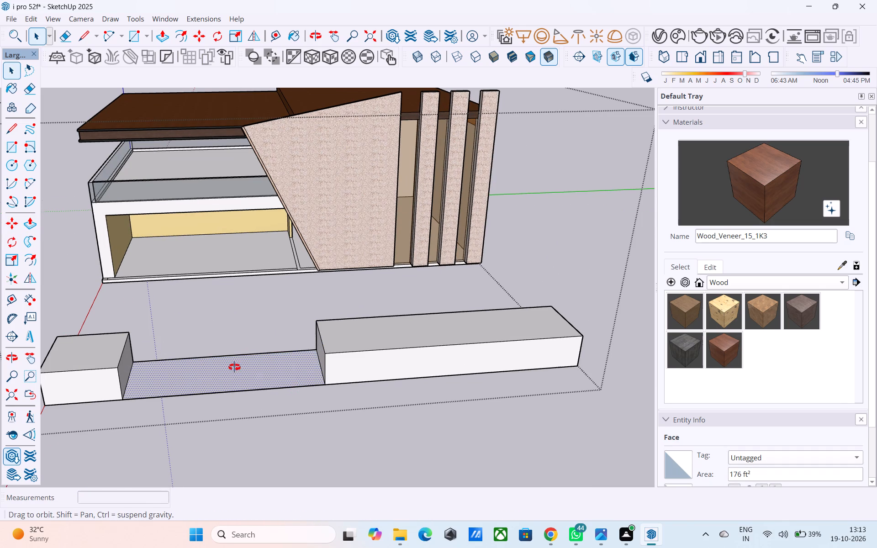
middle_drag(234, 367, 233, 419)
scroll(232, 420, up, 3)
scroll(231, 419, down, 2)
middle_drag(231, 419, 400, 360)
middle_drag(470, 341, 89, 354)
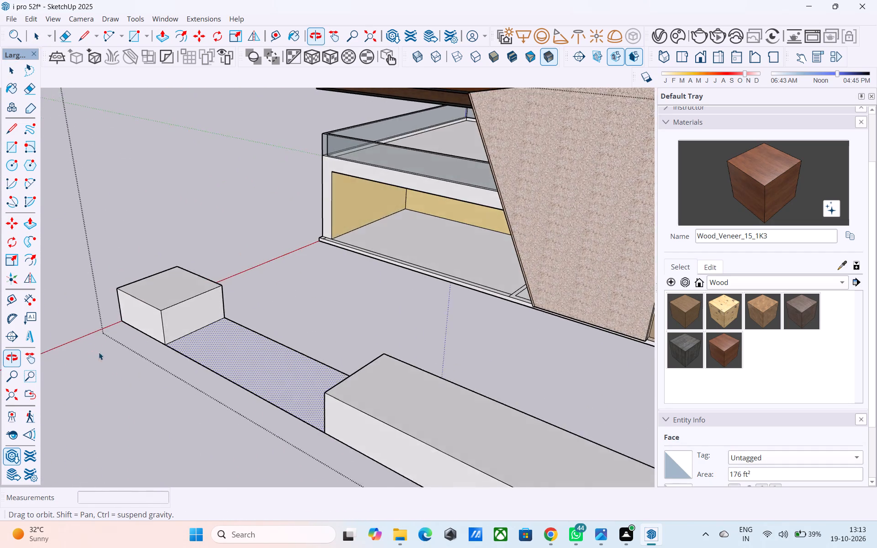
scroll(137, 335, up, 5)
middle_drag(179, 342, 206, 346)
scroll(206, 344, up, 3)
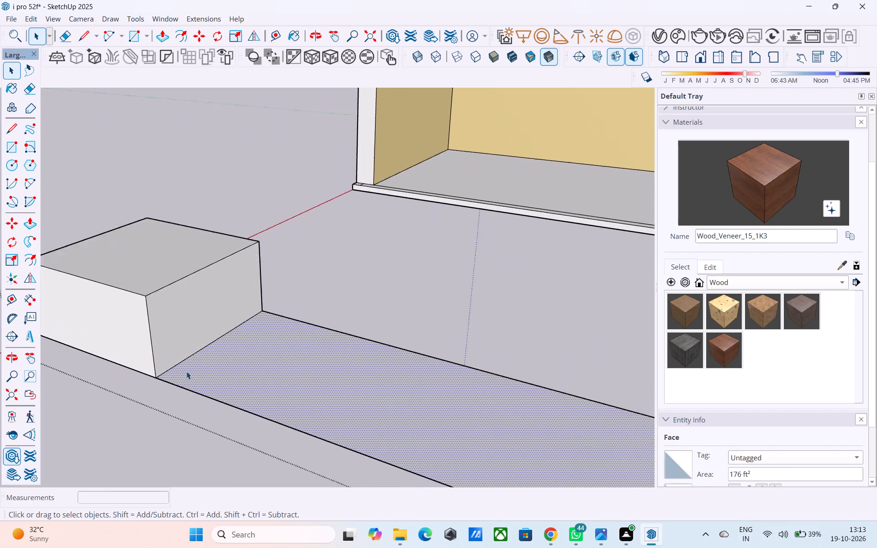
scroll(186, 371, up, 2)
scroll(146, 379, up, 1)
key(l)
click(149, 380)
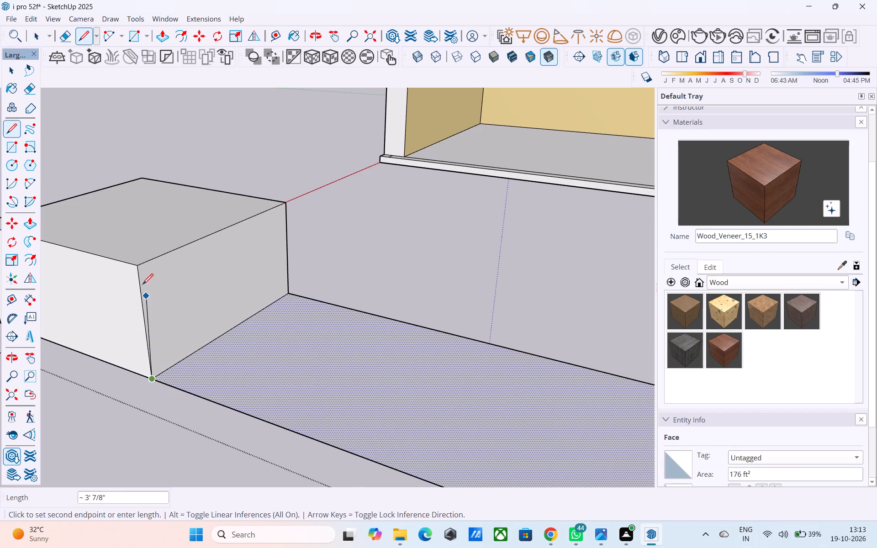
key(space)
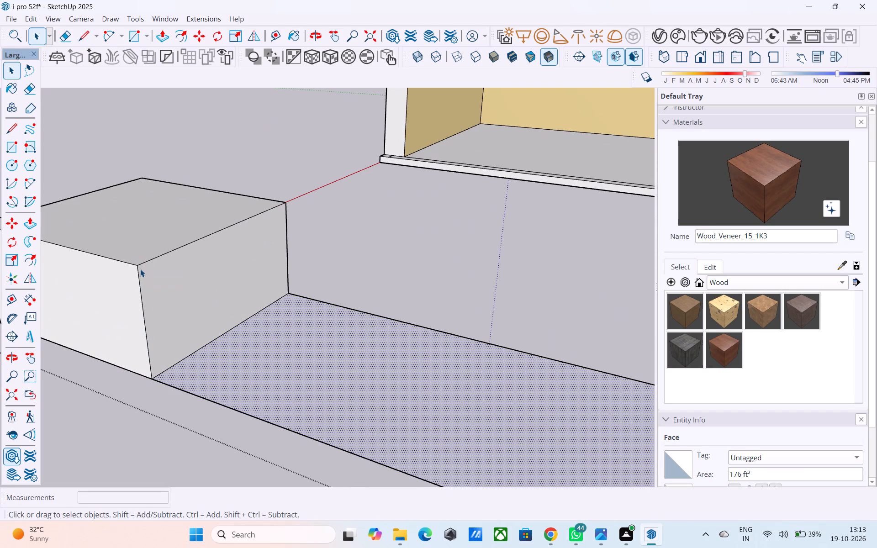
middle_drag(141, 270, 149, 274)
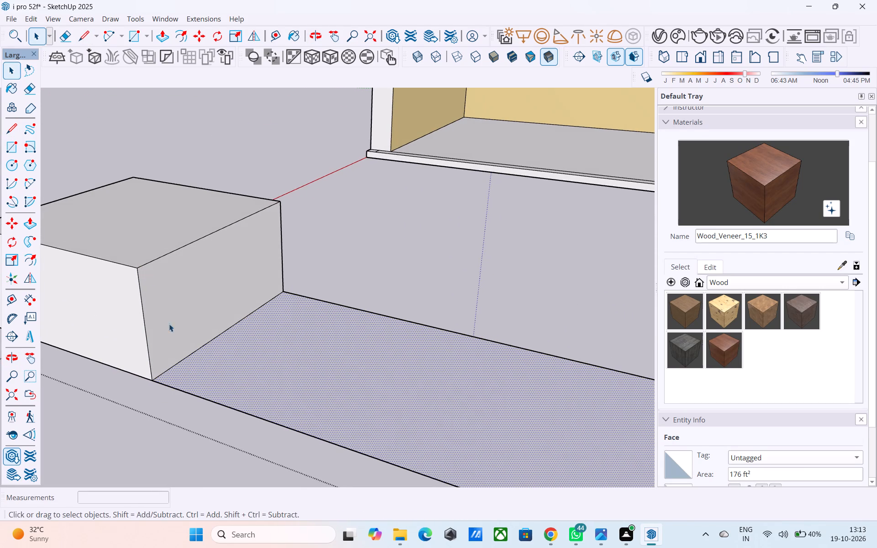
Copy the bottom edge of the small block's gap-side face 4' up to its top, dividing the face into 6 equal strips.
click(175, 364)
key(m)
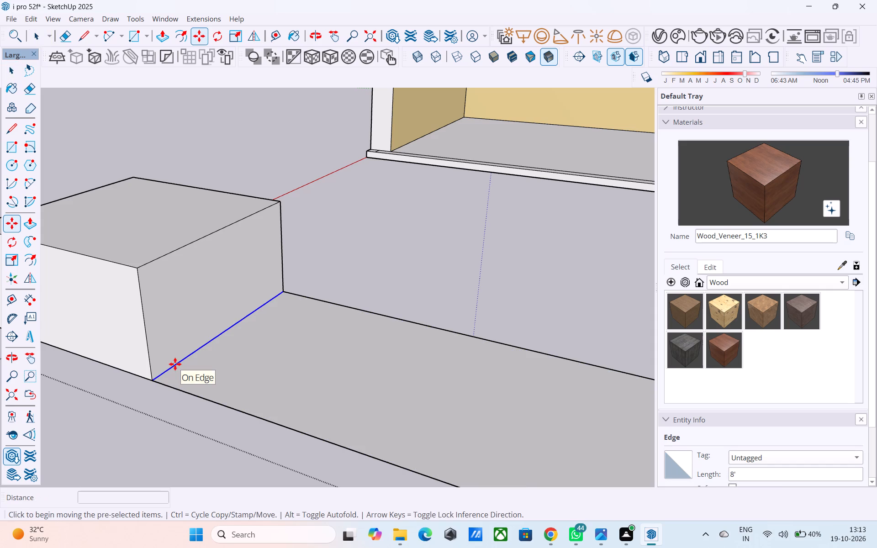
click(154, 381)
click(140, 265)
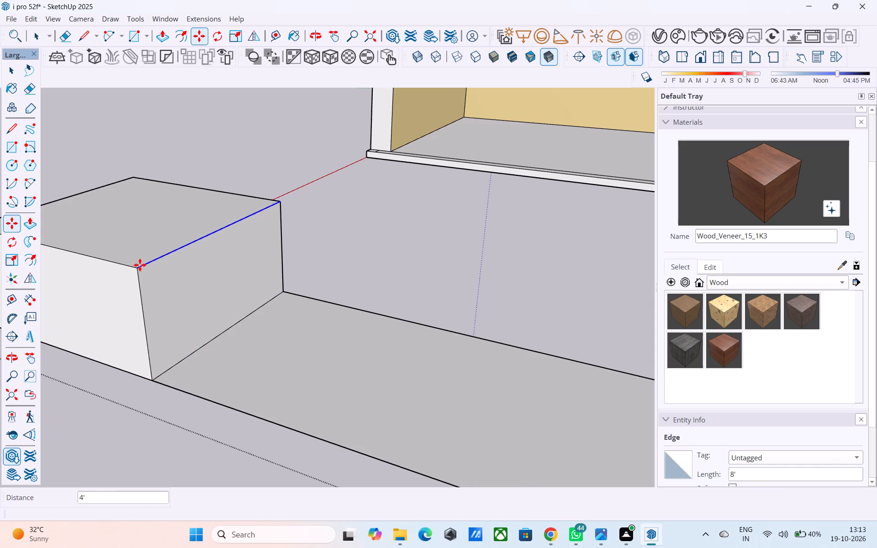
key(slash)
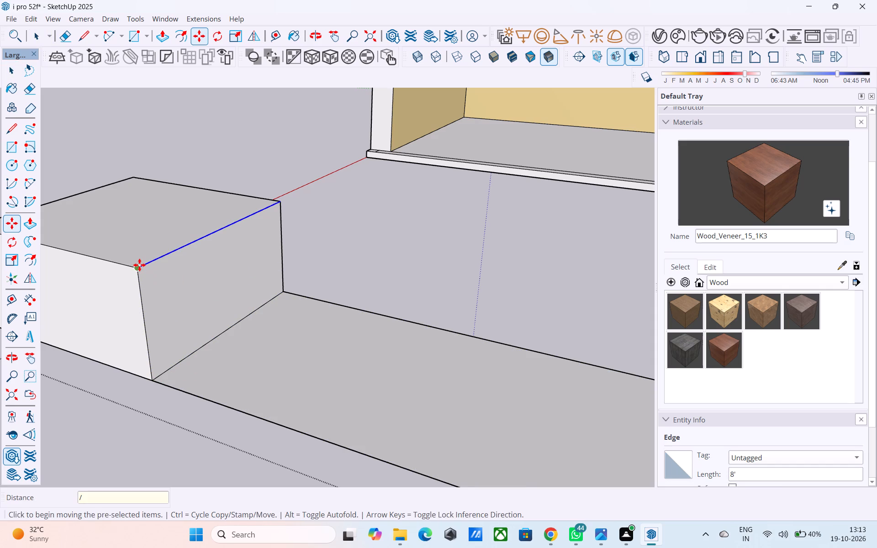
key(6)
key(Return)
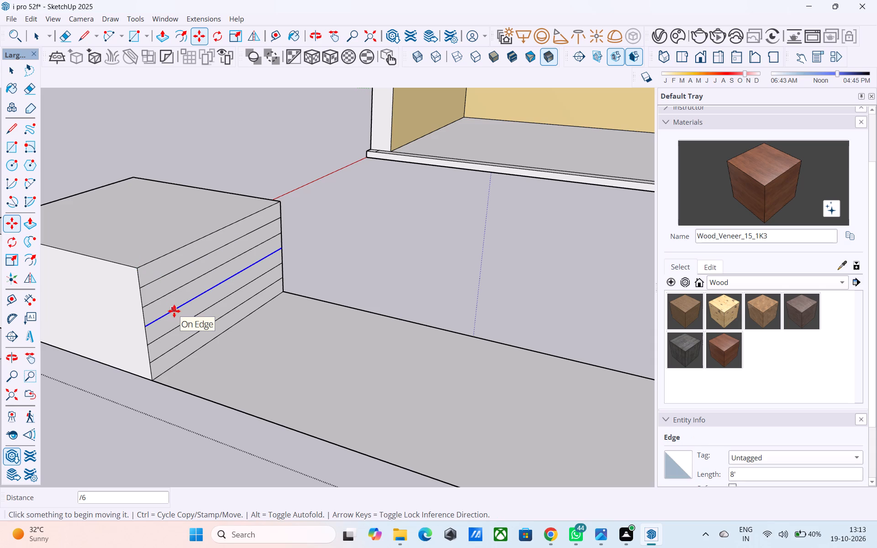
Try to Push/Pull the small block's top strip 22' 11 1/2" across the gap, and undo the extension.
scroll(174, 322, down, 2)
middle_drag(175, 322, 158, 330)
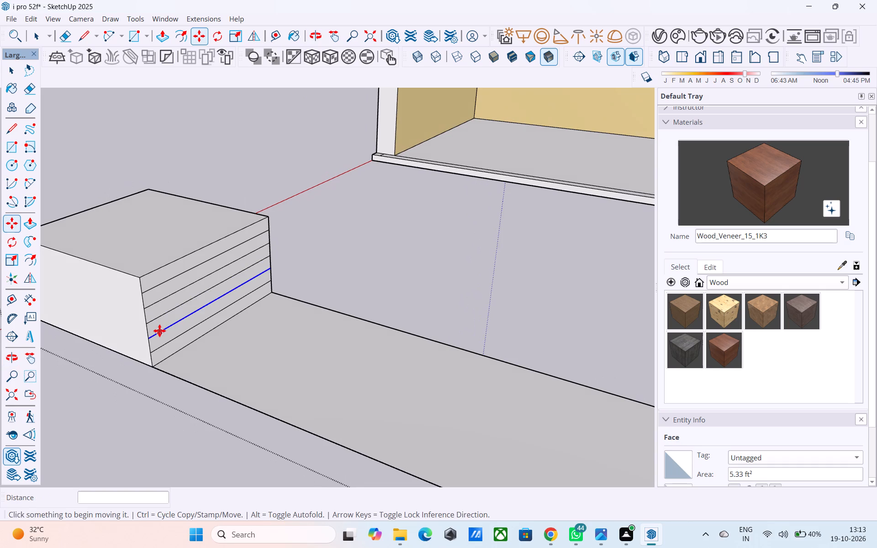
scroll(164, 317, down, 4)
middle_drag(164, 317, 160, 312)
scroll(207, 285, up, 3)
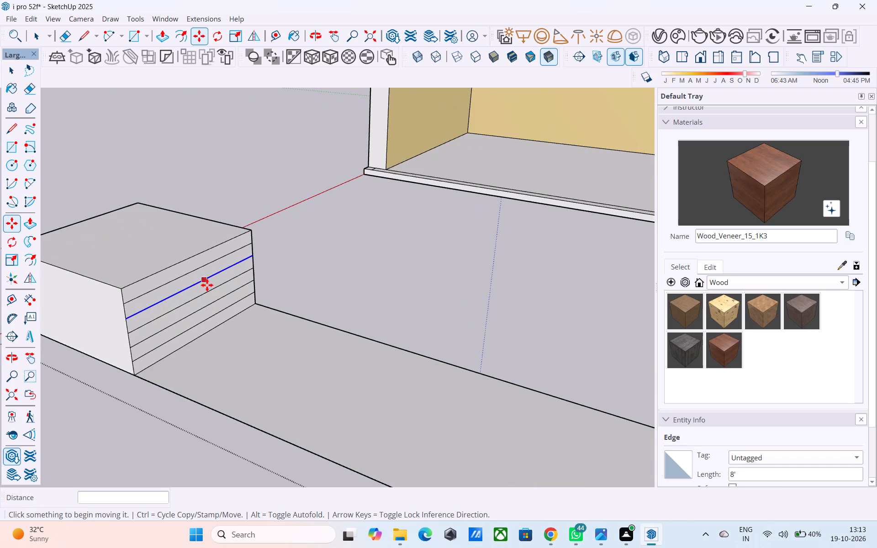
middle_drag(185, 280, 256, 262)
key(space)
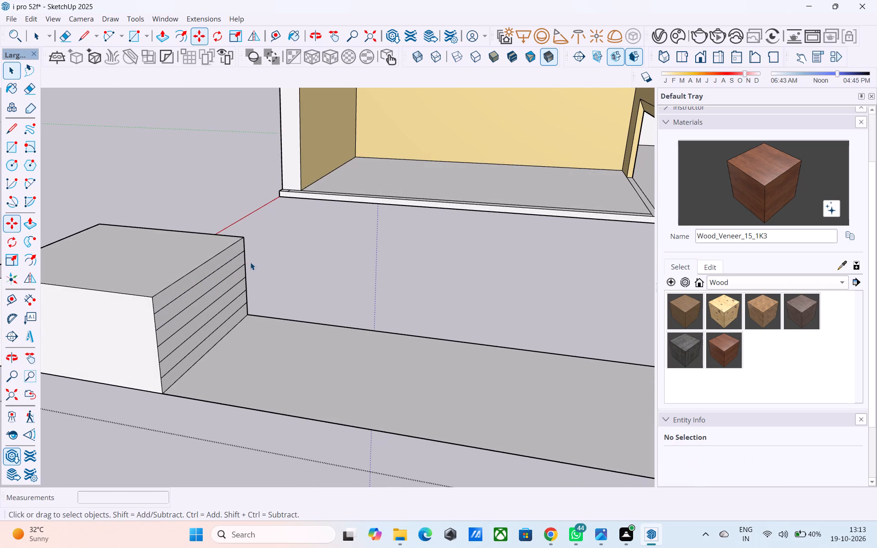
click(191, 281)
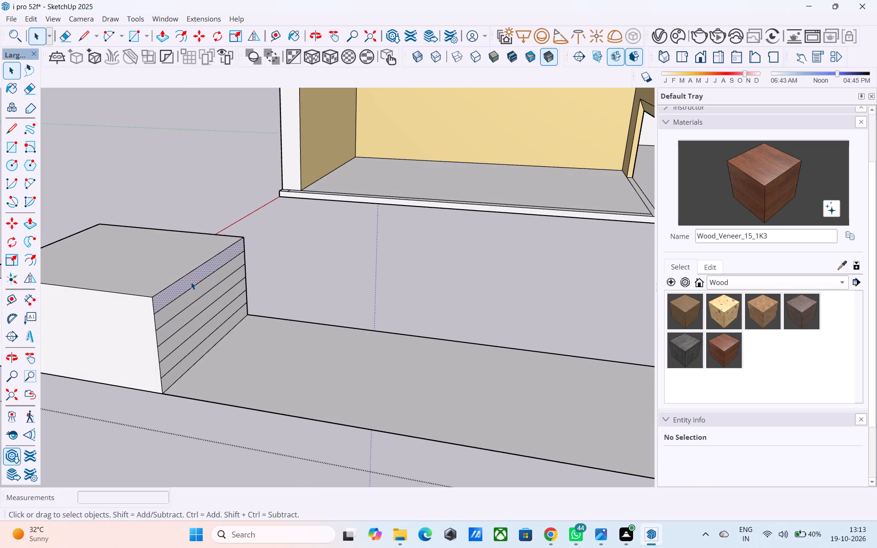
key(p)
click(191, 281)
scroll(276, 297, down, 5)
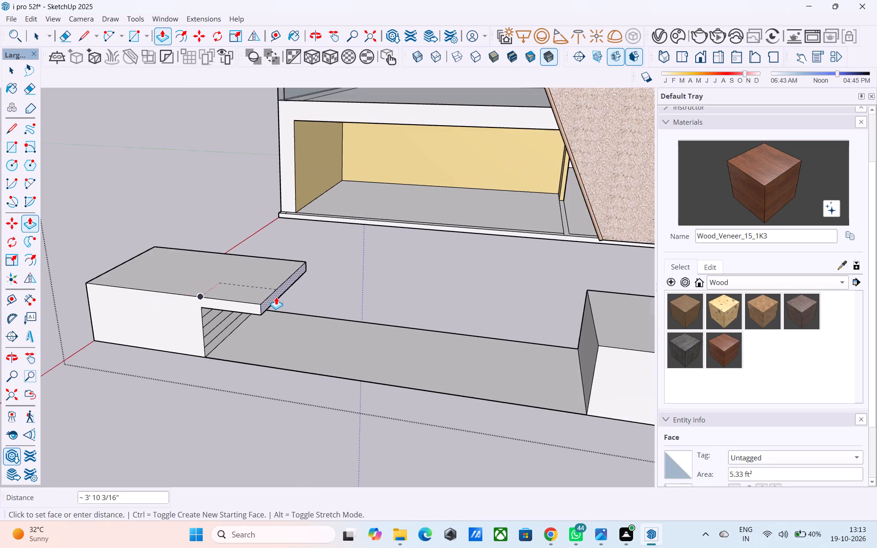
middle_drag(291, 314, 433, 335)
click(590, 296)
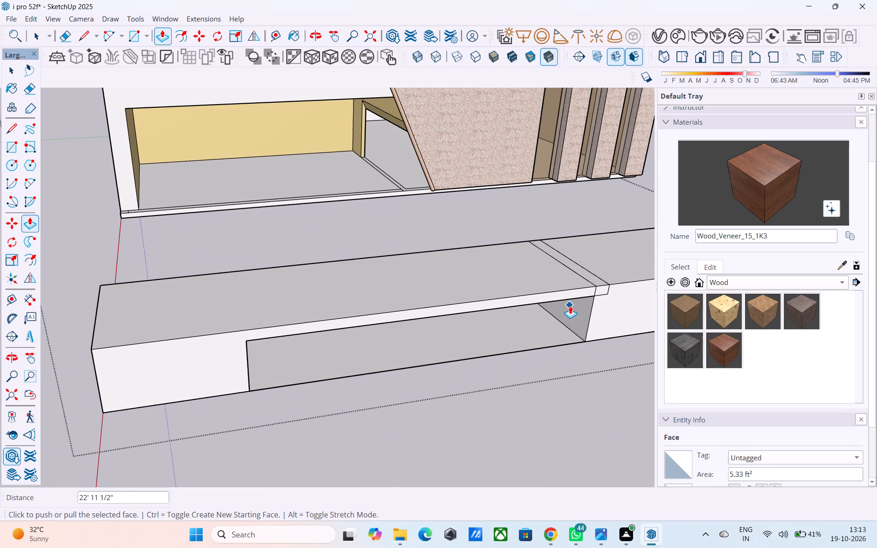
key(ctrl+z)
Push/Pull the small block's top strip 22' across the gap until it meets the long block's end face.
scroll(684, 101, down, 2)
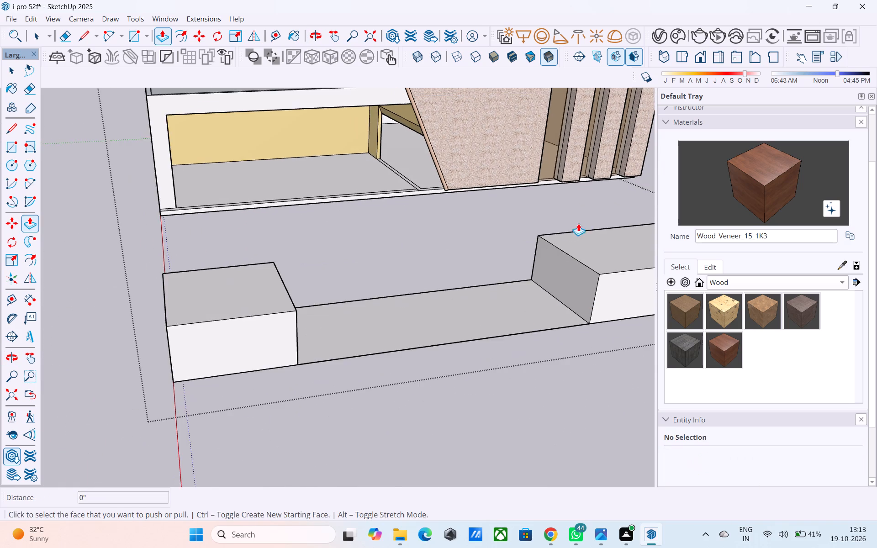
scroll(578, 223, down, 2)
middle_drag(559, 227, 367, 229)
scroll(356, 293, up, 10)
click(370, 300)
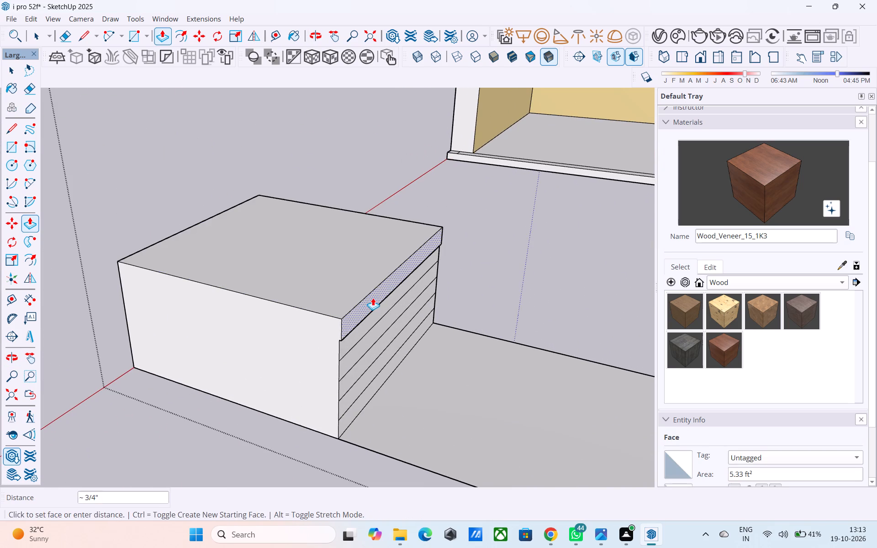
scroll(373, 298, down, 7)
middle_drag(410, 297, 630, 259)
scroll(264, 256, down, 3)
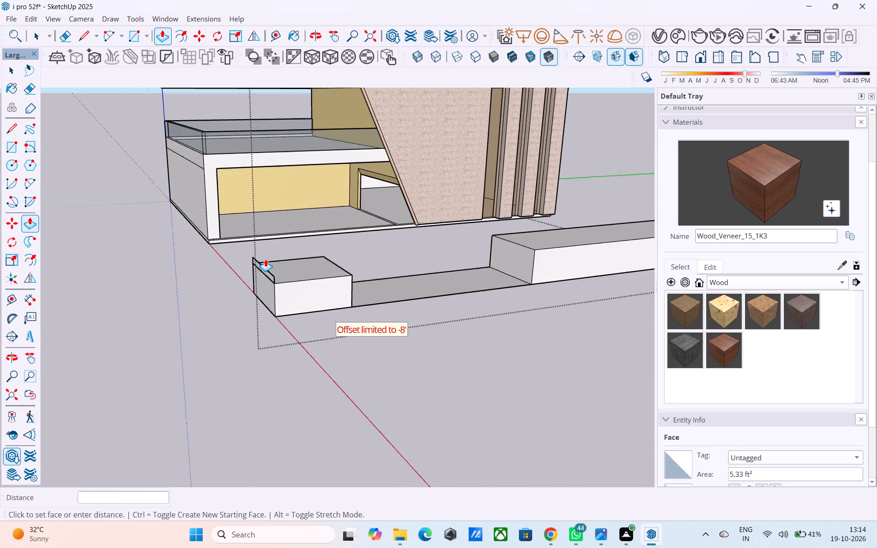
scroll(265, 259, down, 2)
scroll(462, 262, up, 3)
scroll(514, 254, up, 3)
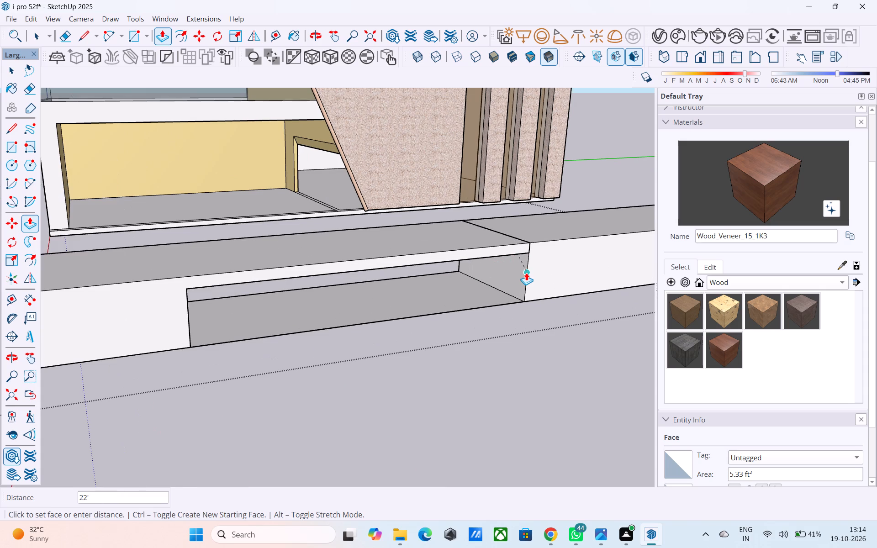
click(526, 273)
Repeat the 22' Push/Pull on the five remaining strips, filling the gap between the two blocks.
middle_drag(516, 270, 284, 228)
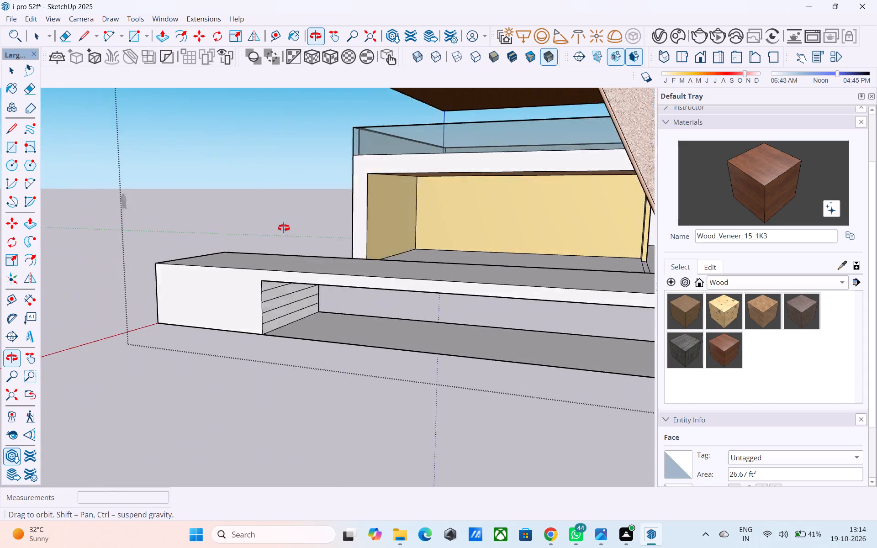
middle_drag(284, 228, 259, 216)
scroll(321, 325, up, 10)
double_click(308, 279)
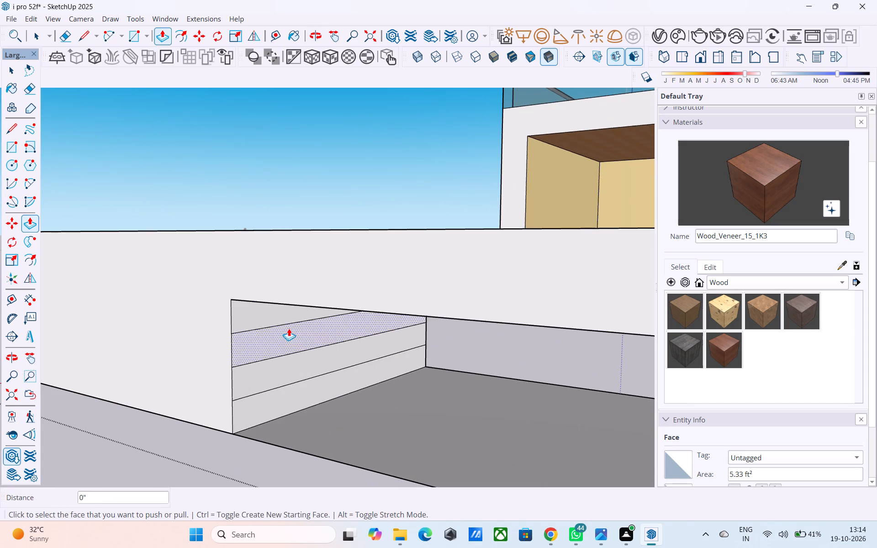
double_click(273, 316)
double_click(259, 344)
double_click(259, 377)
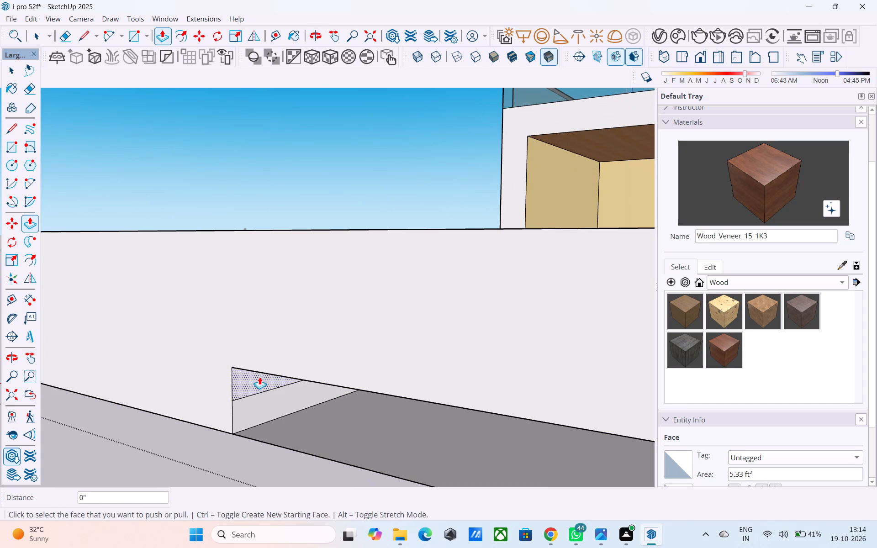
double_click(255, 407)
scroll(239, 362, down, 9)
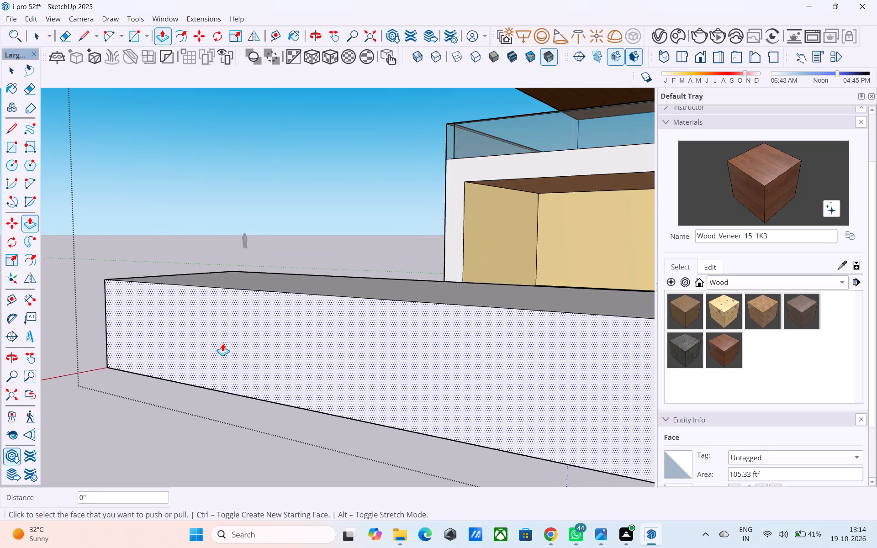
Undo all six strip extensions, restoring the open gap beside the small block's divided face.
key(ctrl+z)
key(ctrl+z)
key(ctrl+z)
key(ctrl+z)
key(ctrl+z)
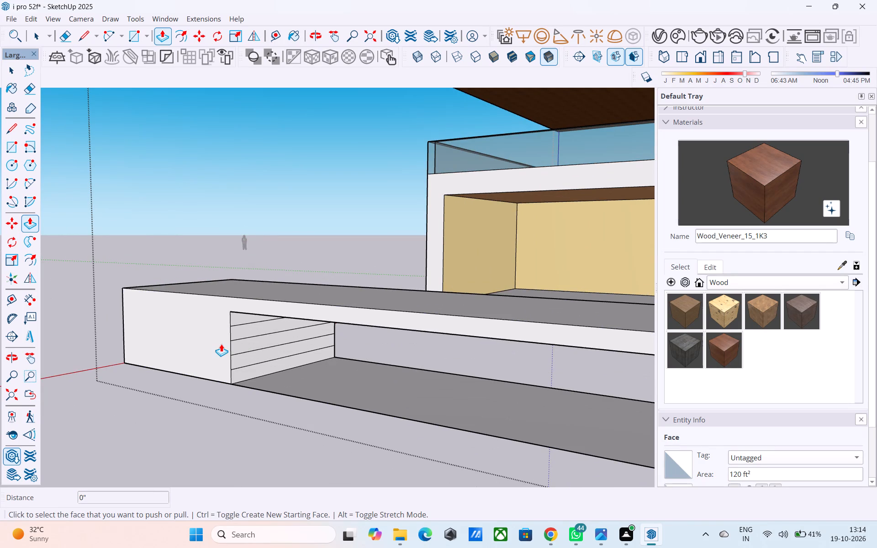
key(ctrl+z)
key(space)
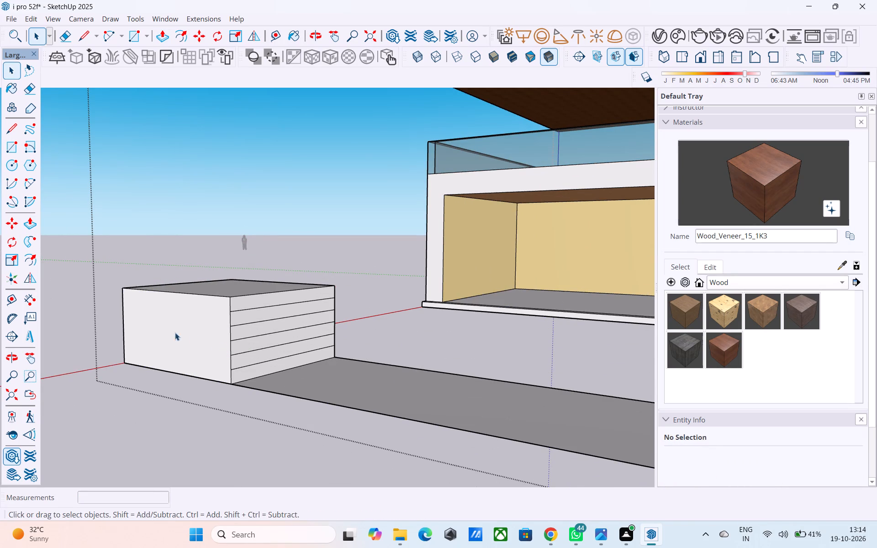
Examine the whole building with the blocks in front of it from the front, at eye level and from above.
scroll(162, 344, down, 4)
middle_drag(150, 373, 216, 390)
scroll(130, 340, down, 8)
scroll(217, 327, down, 5)
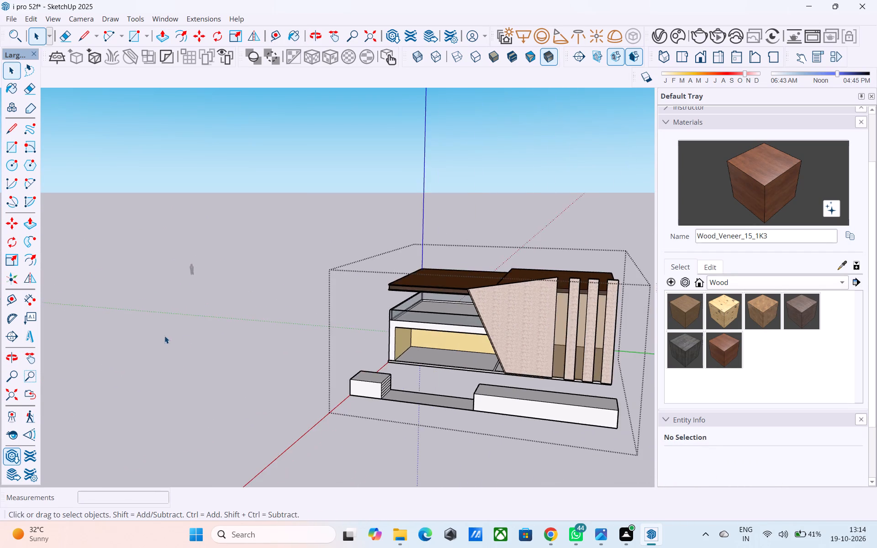
middle_drag(334, 339, 379, 338)
scroll(269, 295, down, 4)
scroll(740, 321, up, 1)
middle_drag(740, 321, 736, 315)
scroll(230, 339, down, 3)
middle_drag(165, 370, 231, 368)
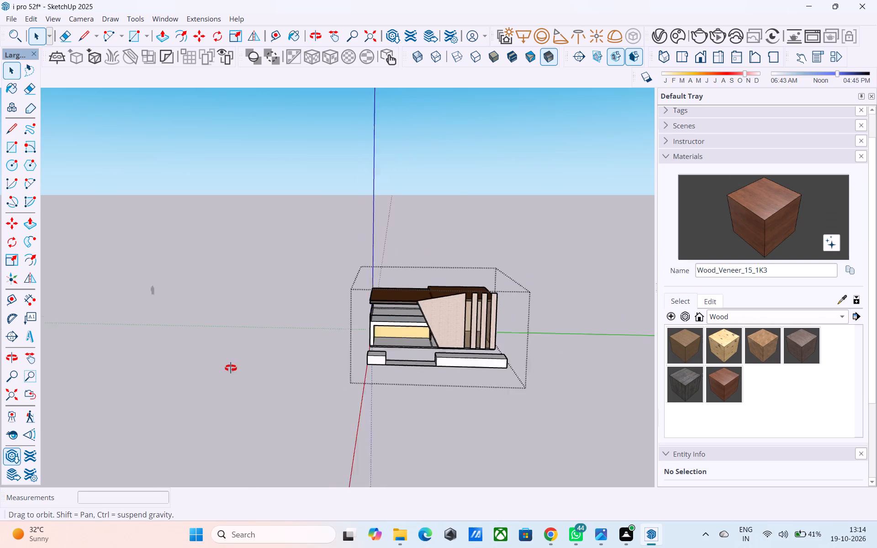
middle_drag(231, 368, 270, 366)
scroll(546, 284, up, 8)
click(529, 237)
middle_drag(509, 262, 467, 219)
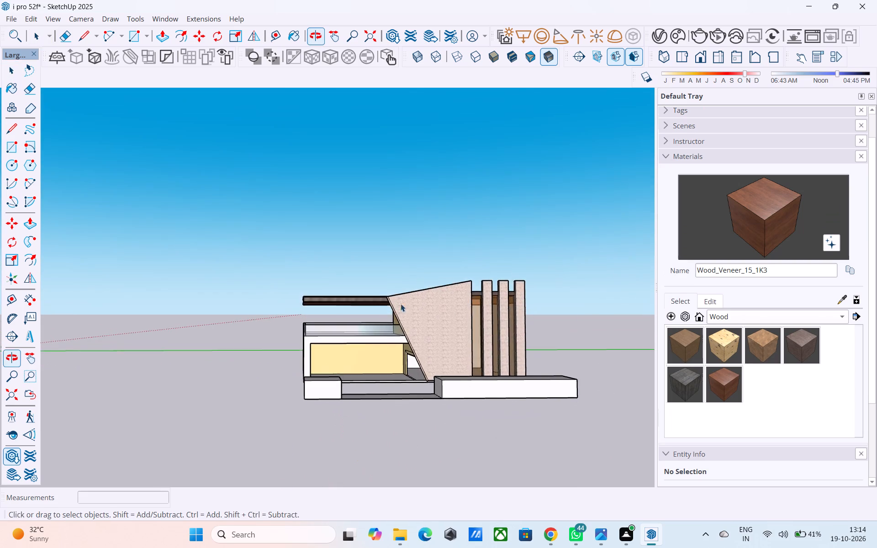
scroll(396, 306, up, 5)
scroll(317, 338, down, 2)
middle_drag(316, 338, 348, 332)
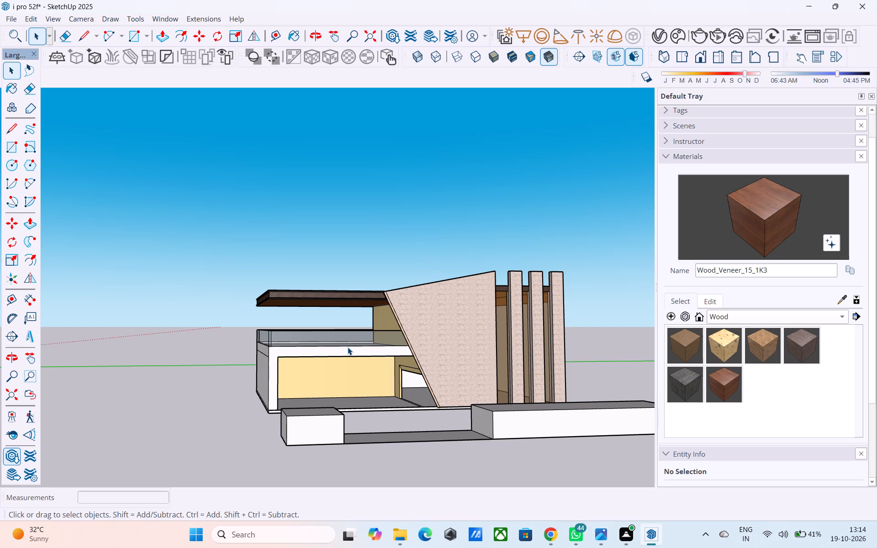
scroll(348, 347, up, 1)
scroll(272, 348, down, 2)
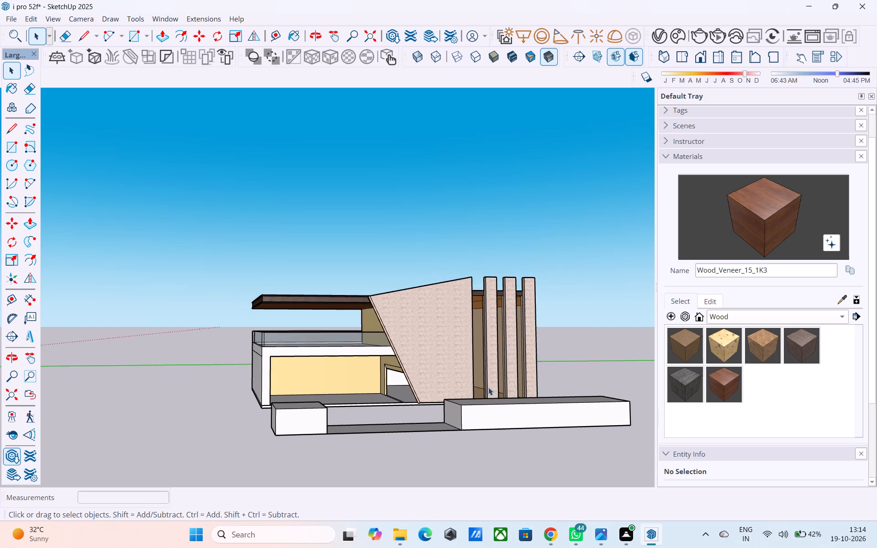
middle_drag(488, 387, 540, 448)
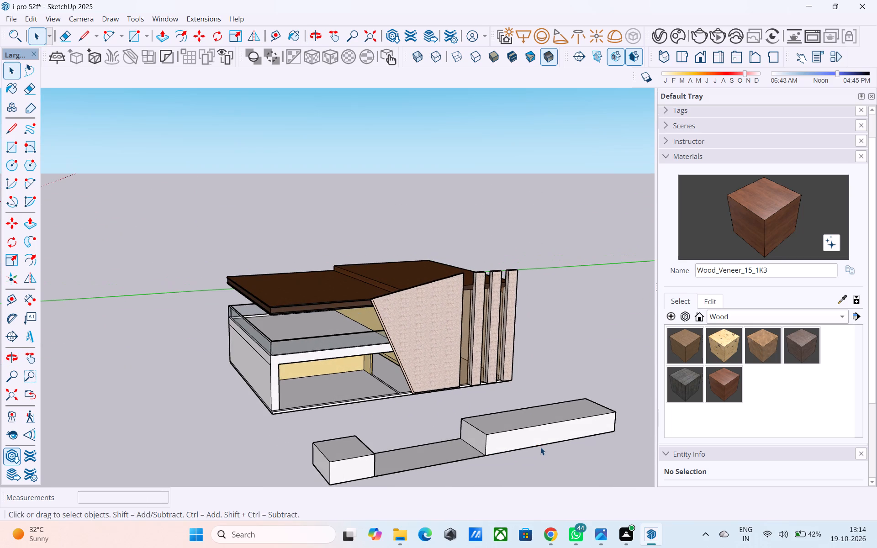
middle_drag(494, 324, 476, 266)
middle_click(476, 266)
scroll(476, 265, up, 2)
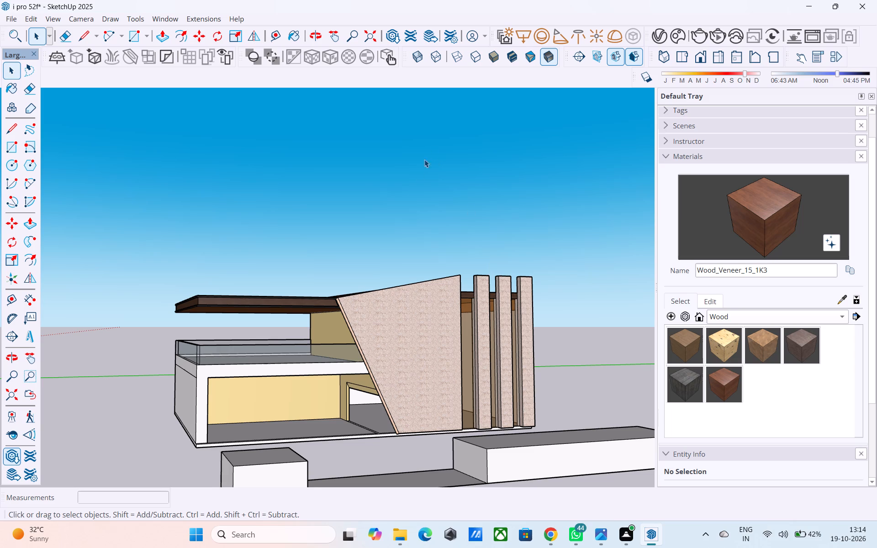
scroll(424, 223, down, 2)
middle_drag(414, 221, 324, 296)
scroll(356, 285, up, 2)
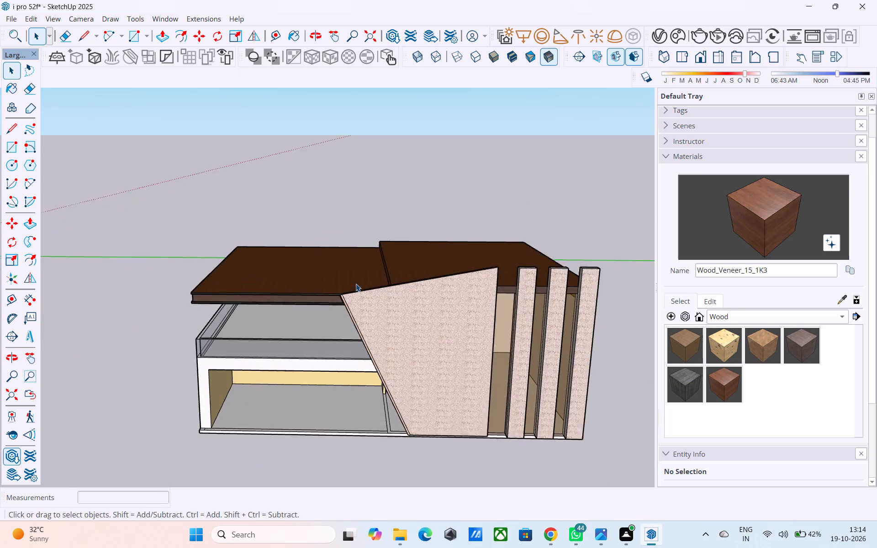
scroll(356, 284, up, 2)
middle_drag(356, 283, 342, 258)
scroll(354, 237, down, 4)
middle_drag(354, 237, 365, 195)
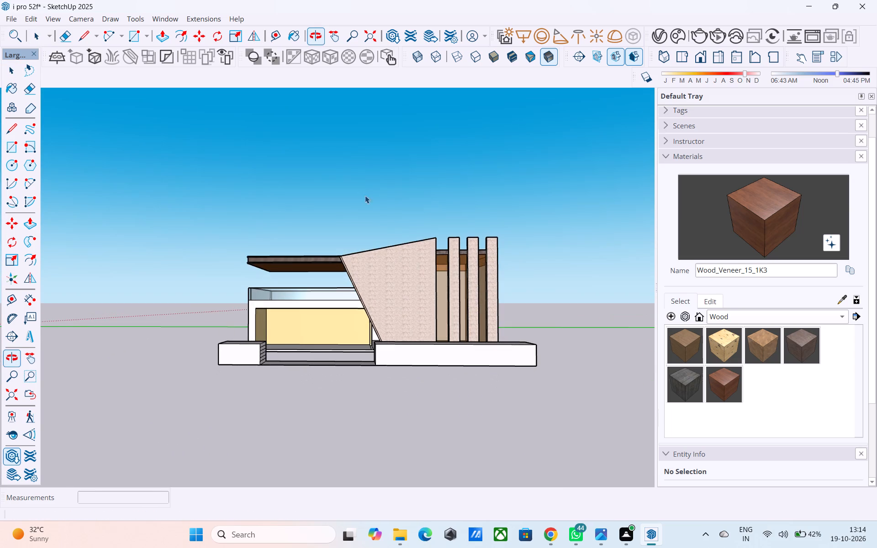
scroll(335, 281, up, 6)
scroll(328, 287, down, 4)
middle_drag(327, 287, 345, 326)
scroll(342, 330, down, 3)
Examine the small block's divided face and the gap in relation to the facade, both close up and from farther away.
middle_drag(338, 330, 207, 356)
scroll(223, 369, up, 9)
scroll(232, 368, down, 1)
scroll(232, 368, up, 9)
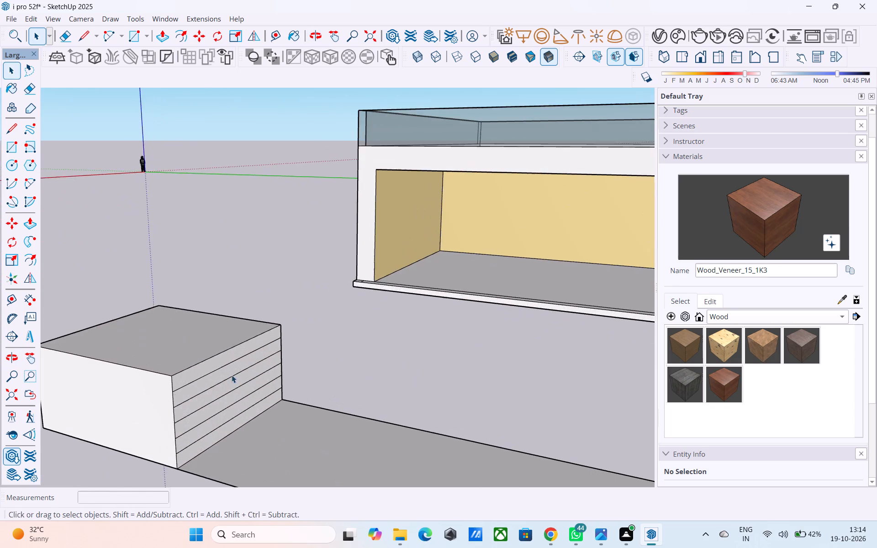
middle_drag(225, 377, 241, 308)
scroll(243, 320, down, 4)
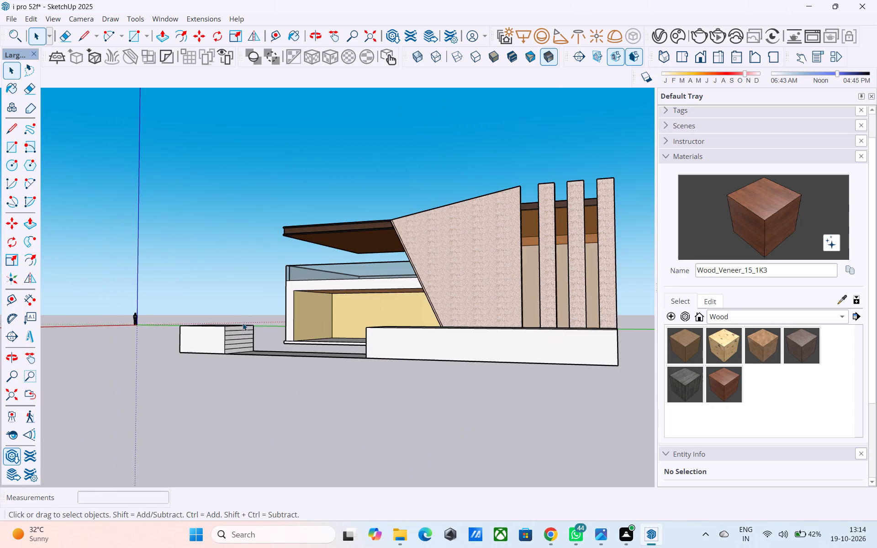
middle_drag(258, 385, 269, 416)
scroll(249, 385, up, 8)
scroll(255, 307, up, 3)
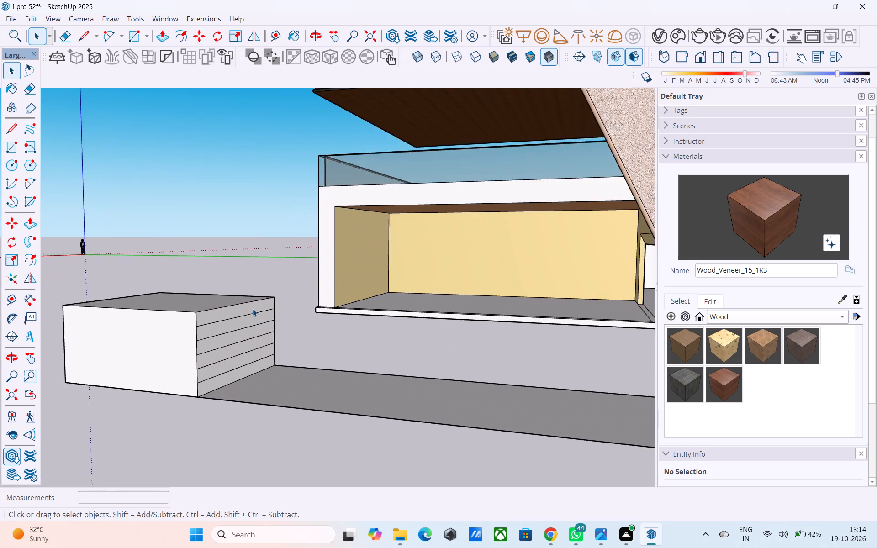
scroll(253, 309, up, 4)
middle_drag(249, 310, 231, 304)
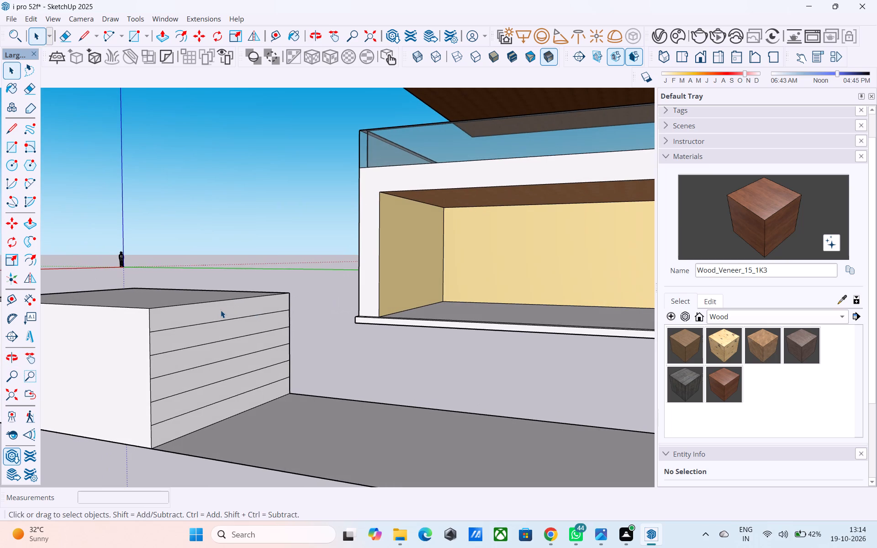
scroll(221, 310, down, 2)
middle_drag(317, 314, 264, 336)
scroll(266, 331, down, 7)
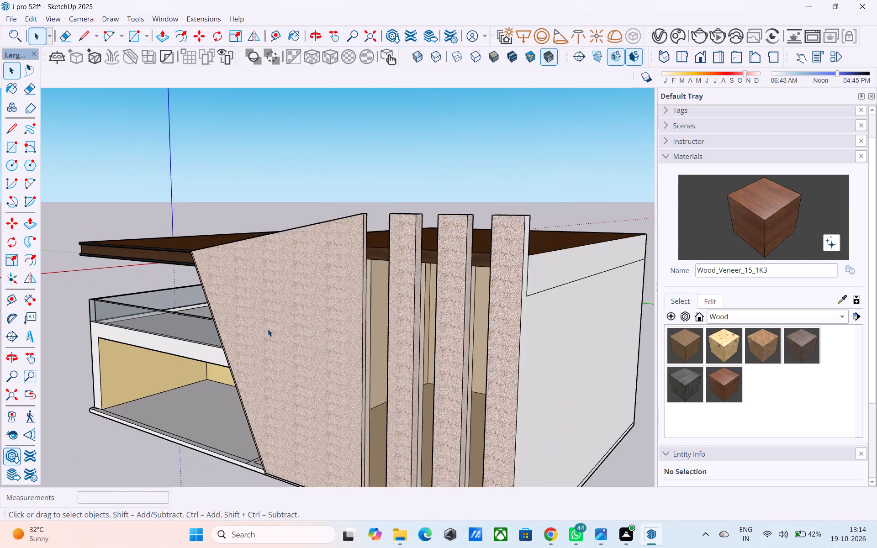
scroll(268, 329, down, 3)
middle_drag(252, 344, 408, 299)
scroll(390, 285, down, 5)
scroll(262, 372, up, 12)
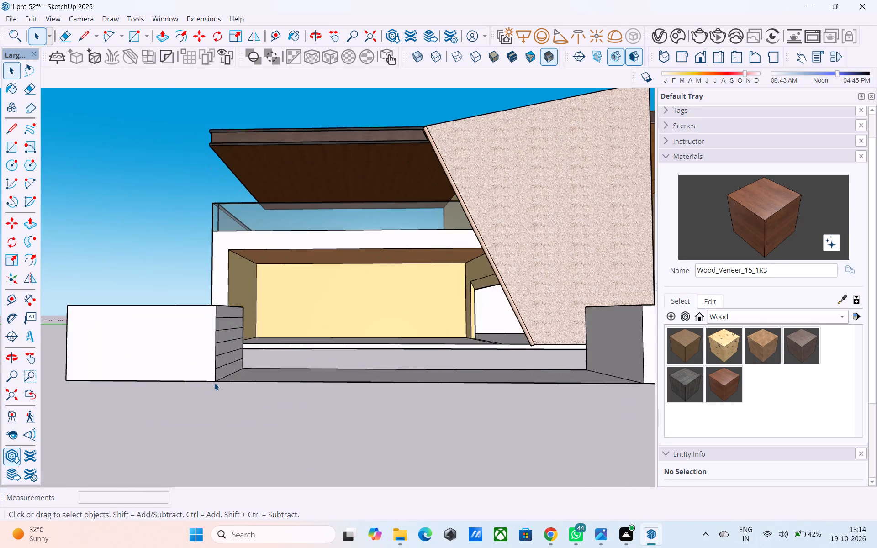
Examine the small block's divided face and the gap between the blocks against the facade, from above and at eye level.
middle_drag(216, 373, 277, 395)
scroll(341, 305, down, 3)
middle_drag(341, 304, 275, 326)
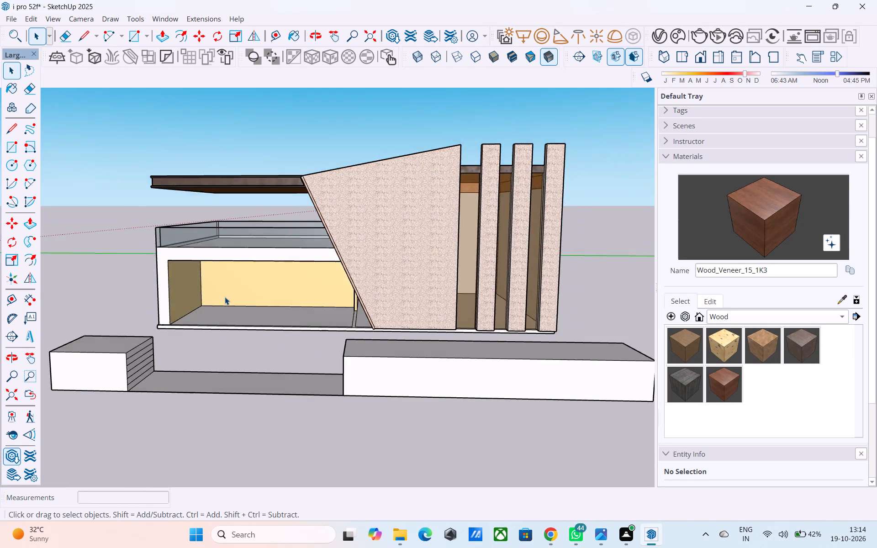
scroll(435, 255, down, 4)
middle_drag(224, 291, 220, 338)
scroll(226, 342, up, 8)
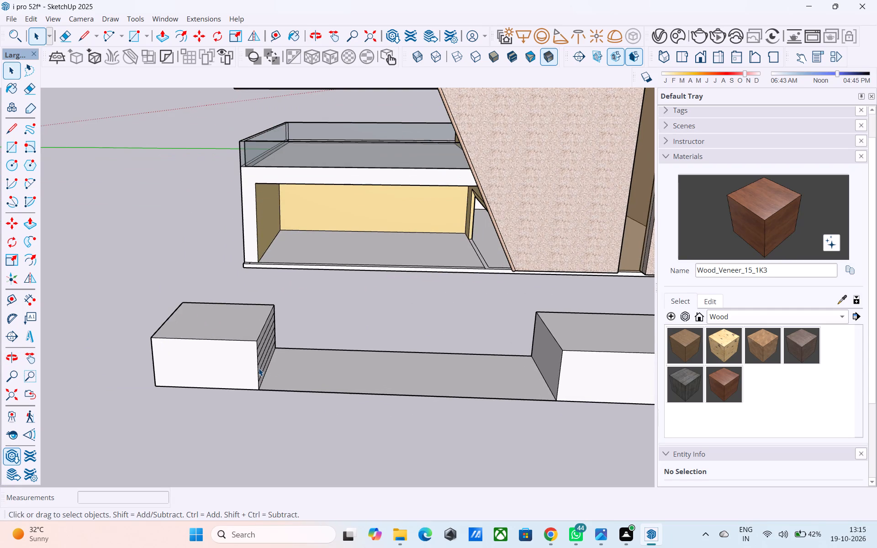
middle_drag(258, 367, 245, 365)
scroll(245, 364, up, 4)
middle_drag(243, 355, 222, 342)
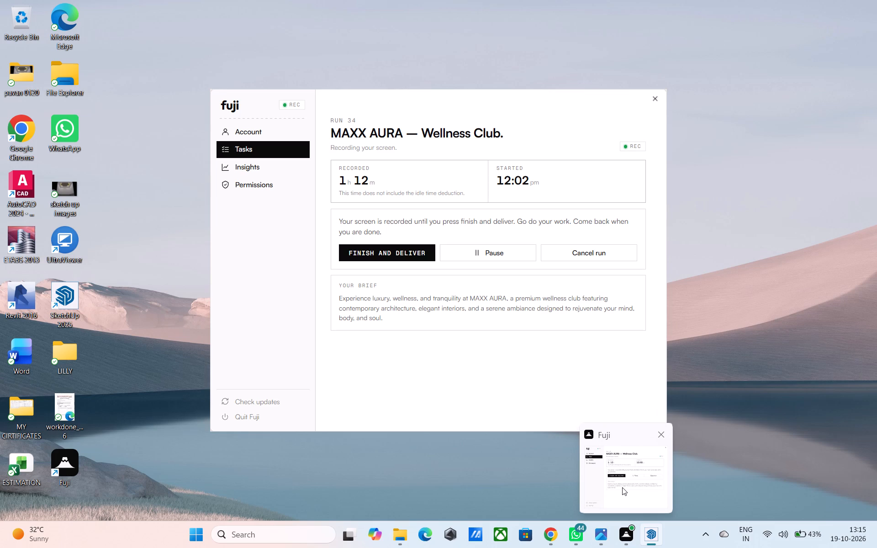
scroll(419, 264, down, 2)
middle_drag(419, 263, 371, 268)
scroll(434, 246, down, 2)
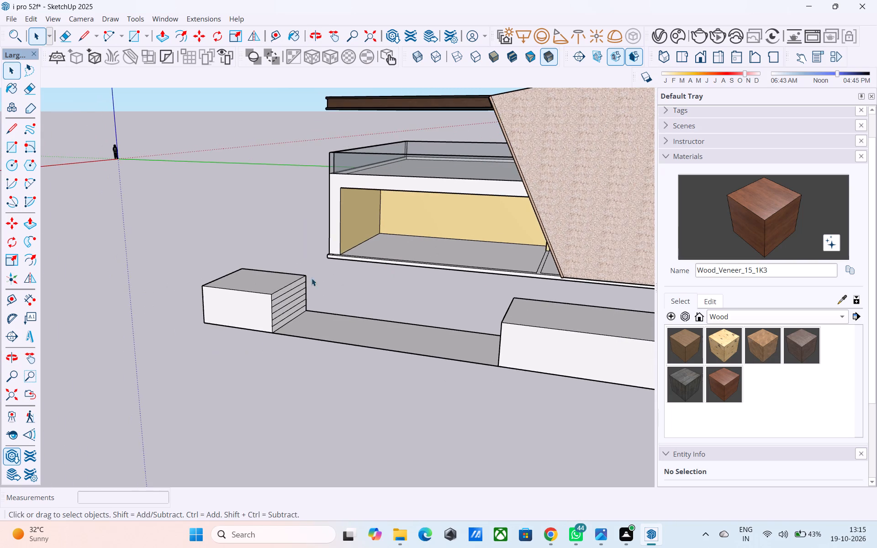
scroll(285, 285, up, 4)
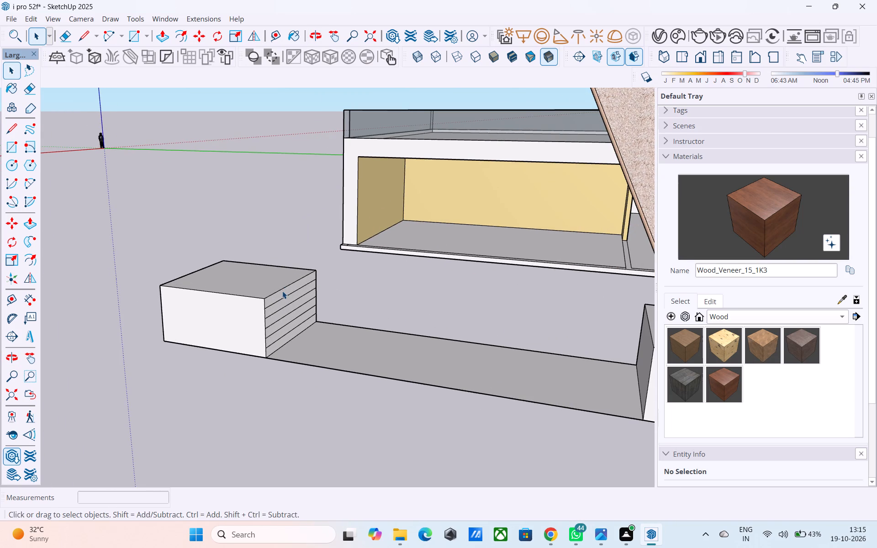
middle_drag(282, 290, 274, 251)
scroll(250, 206, down, 3)
scroll(299, 287, up, 9)
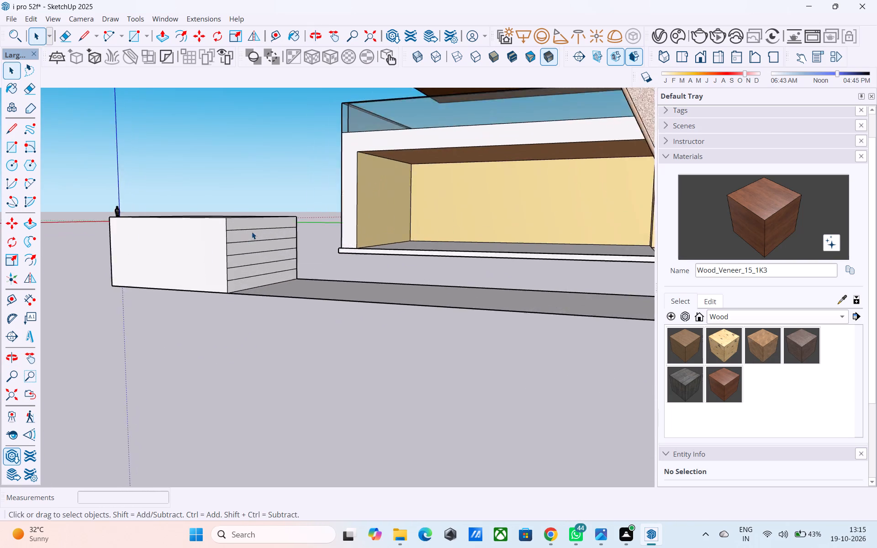
scroll(252, 232, up, 8)
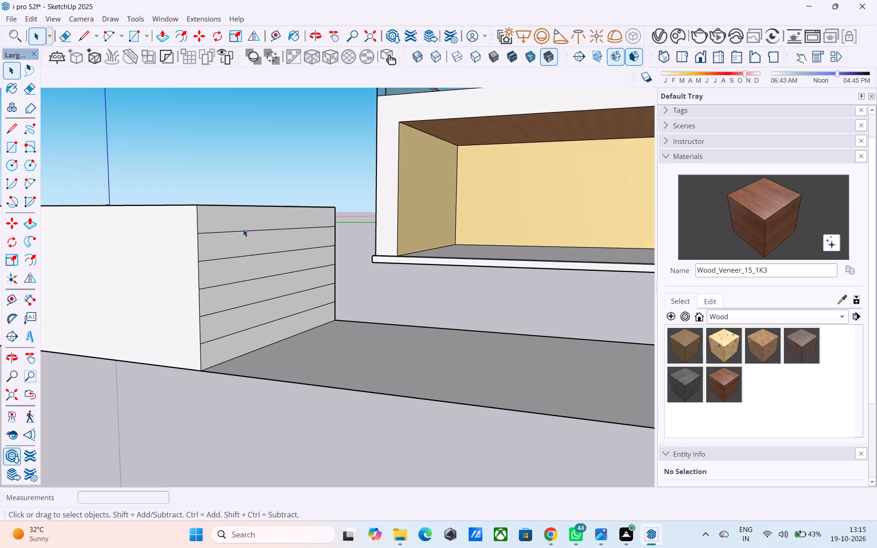
Draw a short diagonal line across the small block's front face from its upper corner at the divided face.
key(l)
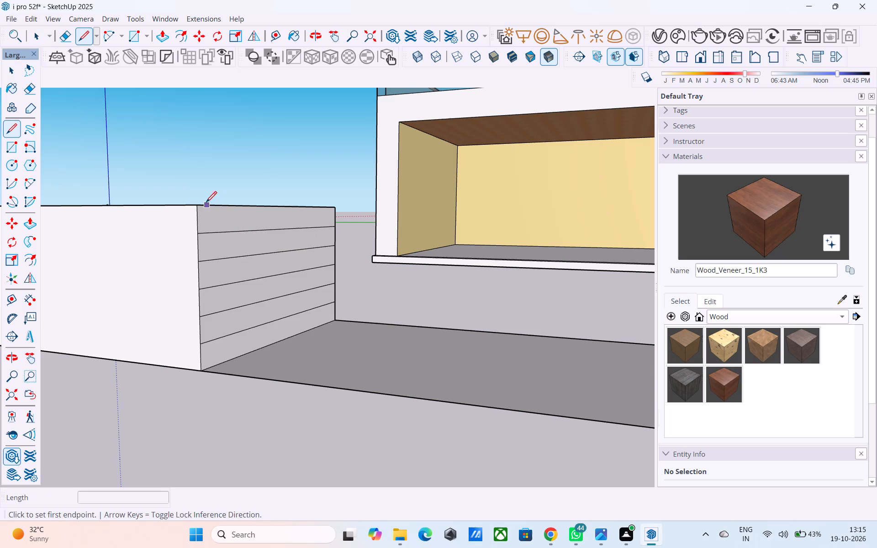
click(198, 205)
click(157, 266)
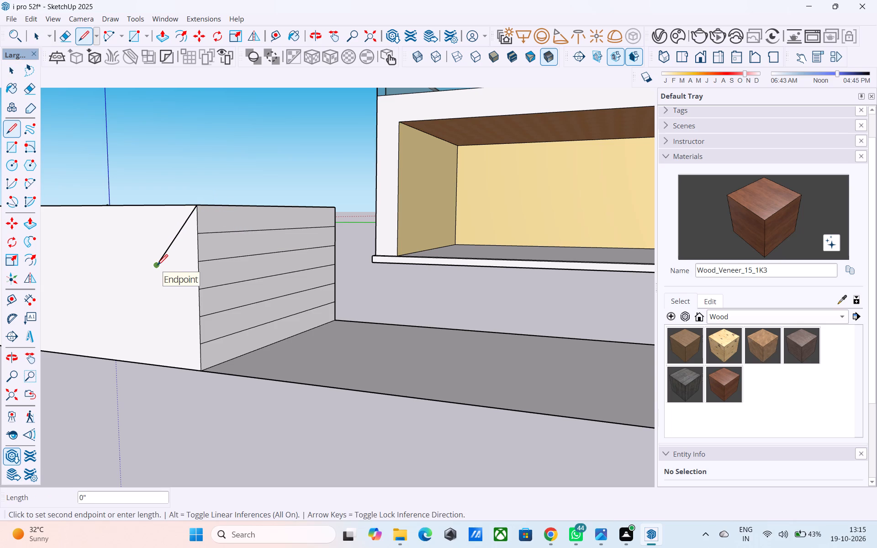
key(space)
Open the group containing the blocks and draw another short diagonal line from the same upper corner over the small block's front face.
click(219, 215)
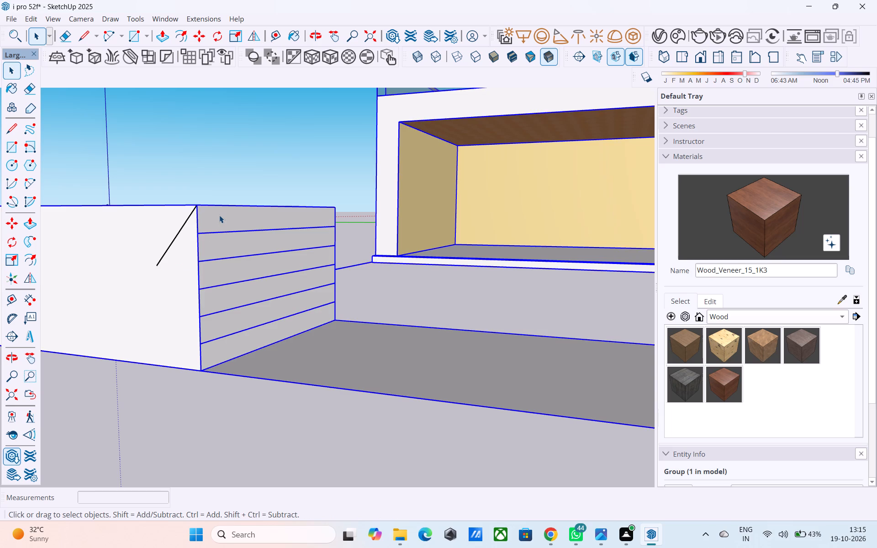
double_click(218, 214)
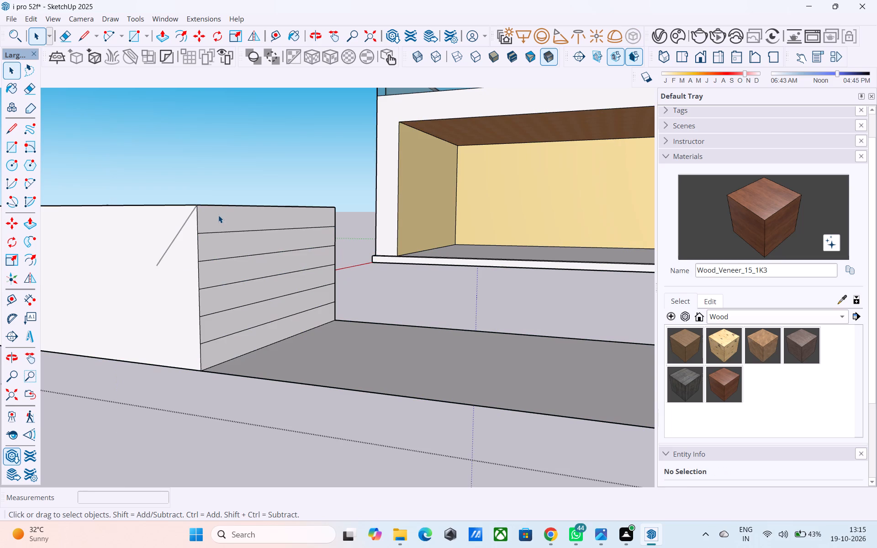
key(l)
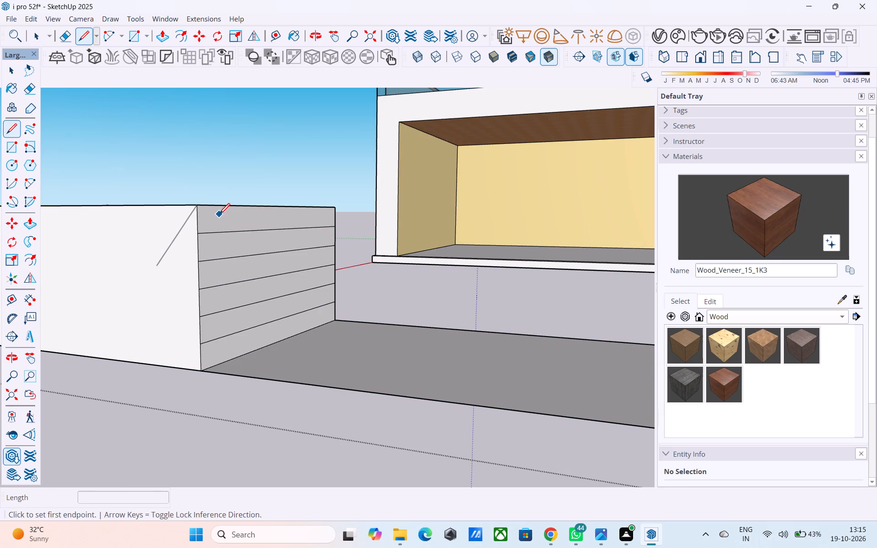
middle_drag(219, 215, 260, 242)
scroll(178, 206, up, 3)
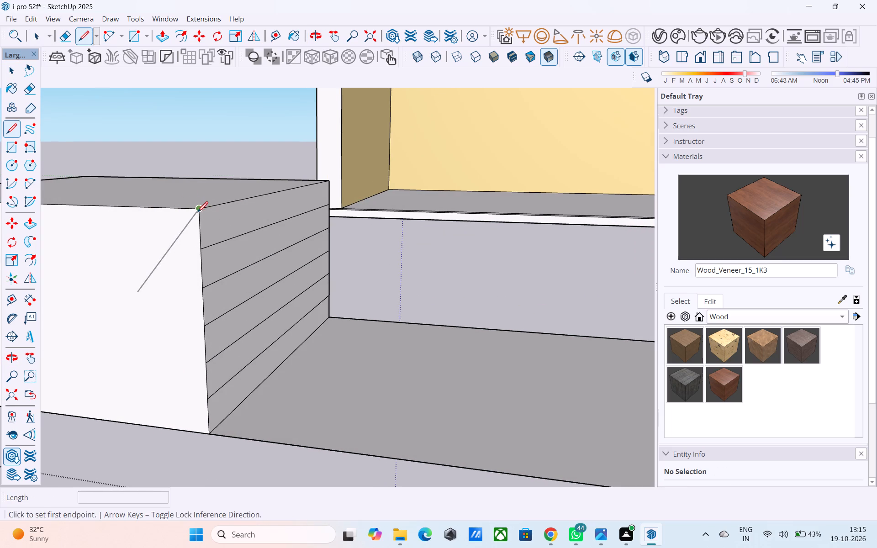
click(197, 213)
click(144, 291)
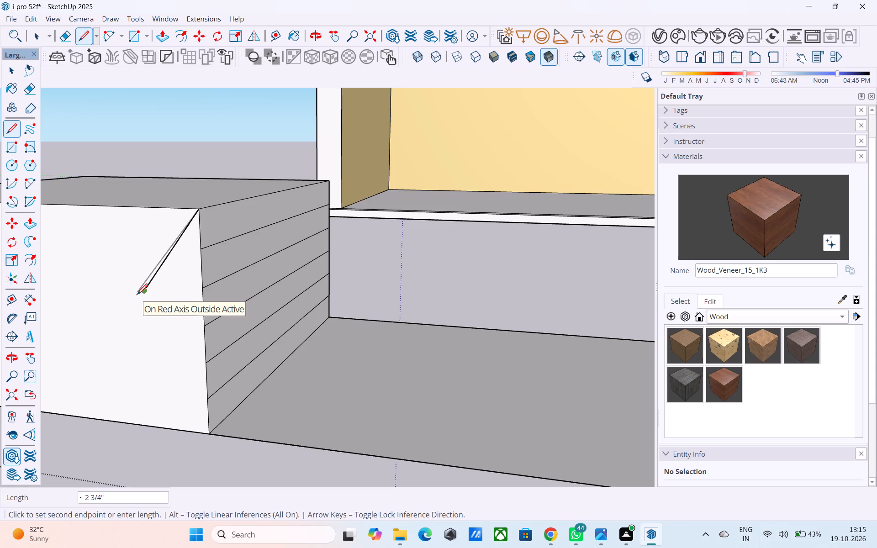
key(space)
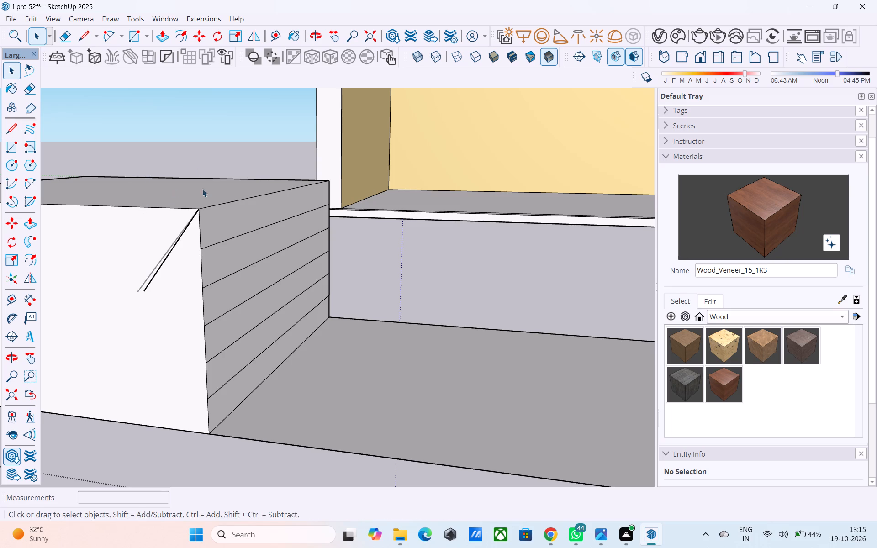
Push/Pull the top strip of the small block's divided face 22' 2 3/8" across the gap to the large block.
click(215, 226)
key(p)
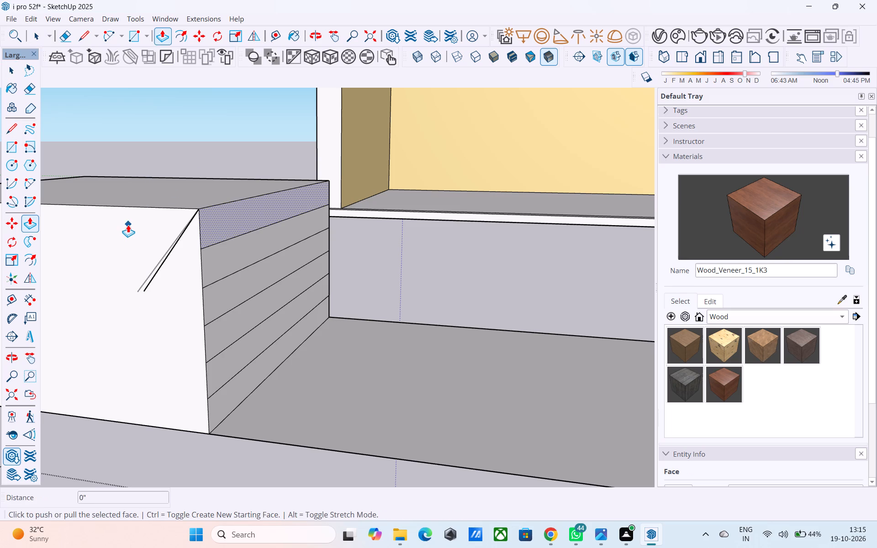
click(213, 228)
scroll(268, 244, down, 13)
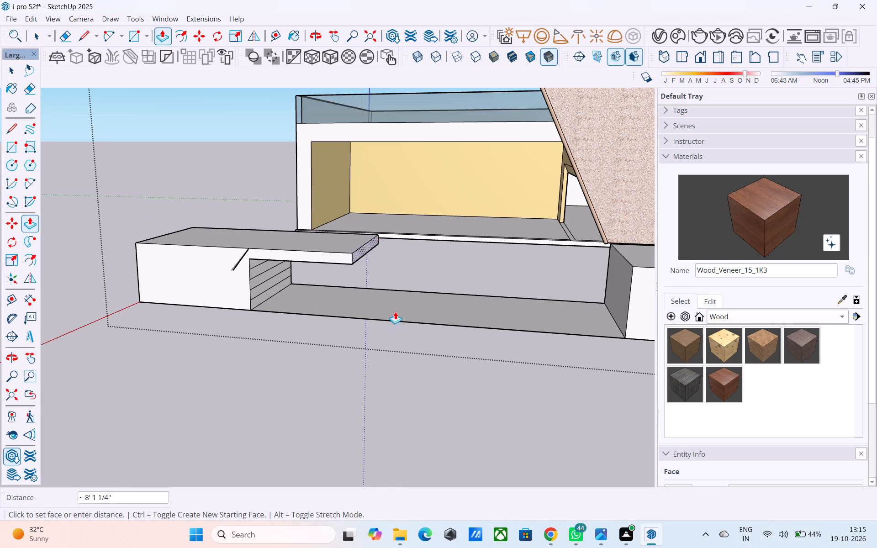
click(635, 263)
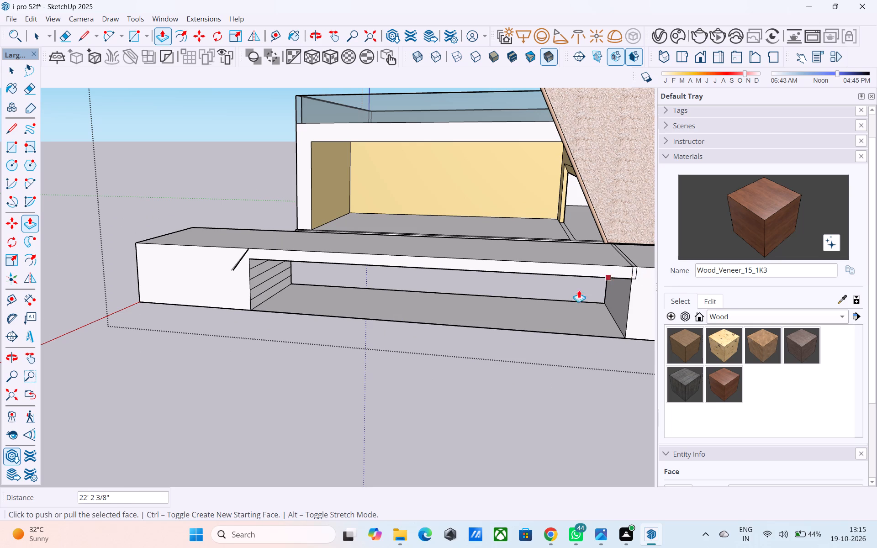
middle_drag(386, 265, 370, 250)
scroll(259, 273, up, 14)
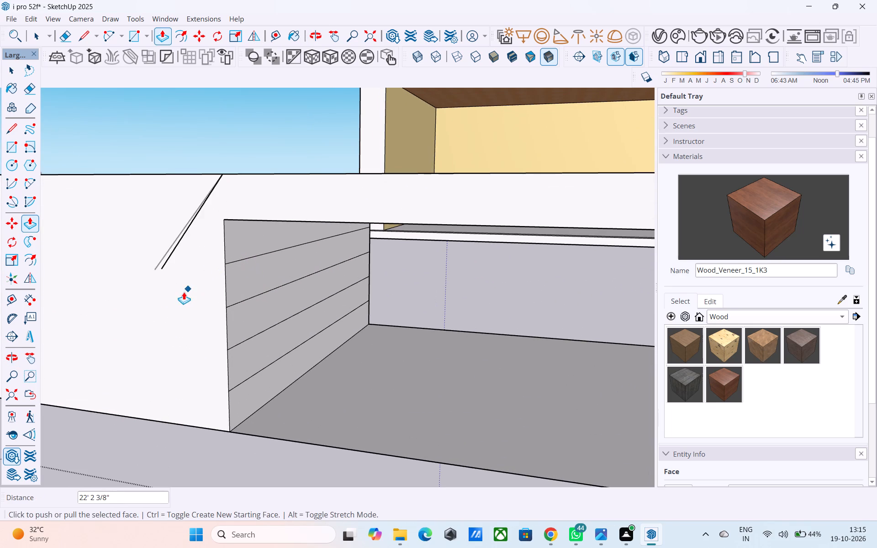
Repeat the 22' 2 3/8" Push/Pull on the five remaining strips, filling the gap between the two blocks.
key(space)
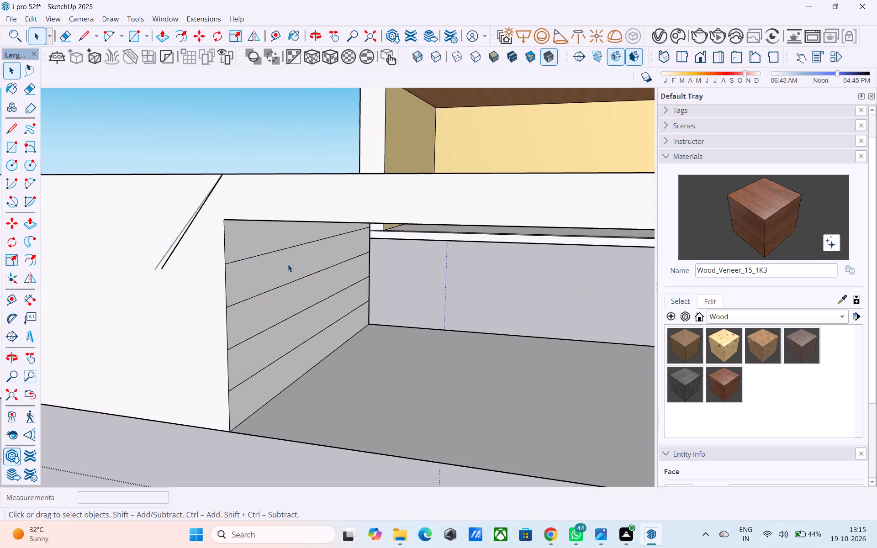
click(282, 244)
key(p)
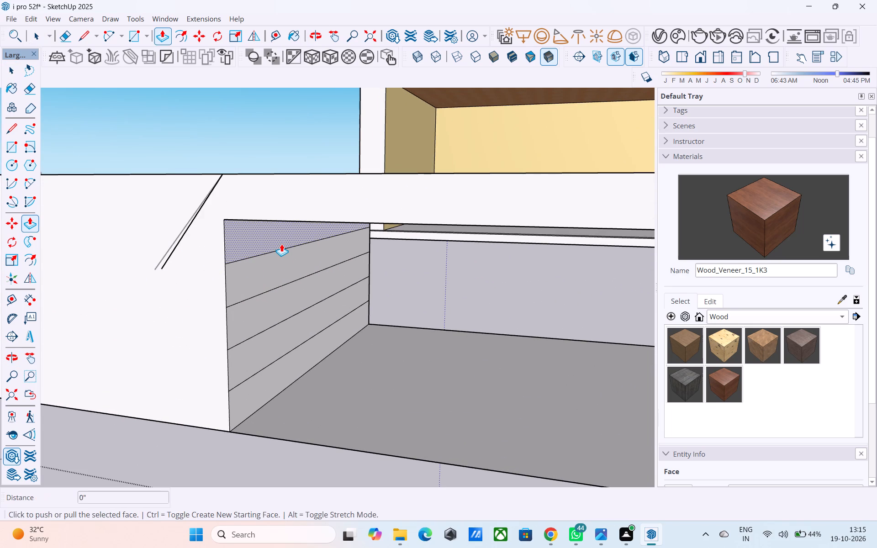
scroll(281, 244, up, 1)
double_click(282, 242)
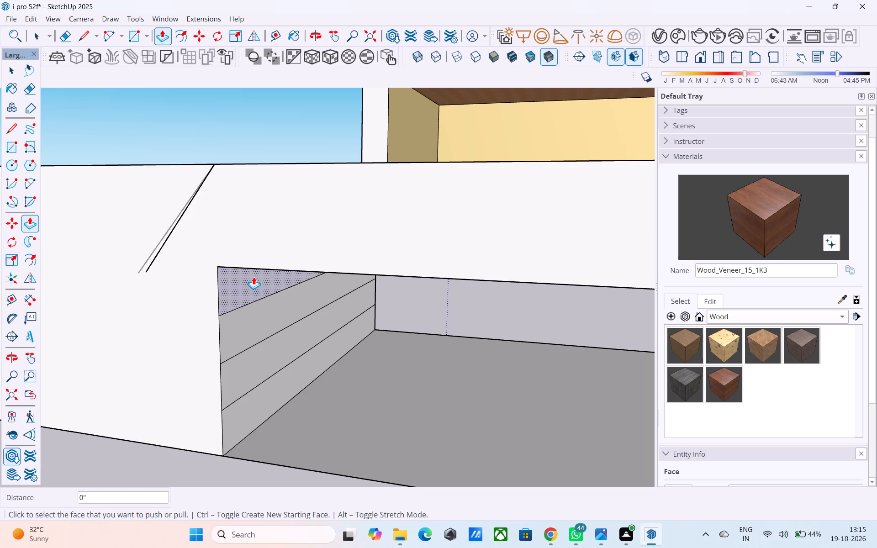
double_click(254, 277)
double_click(241, 325)
double_click(229, 381)
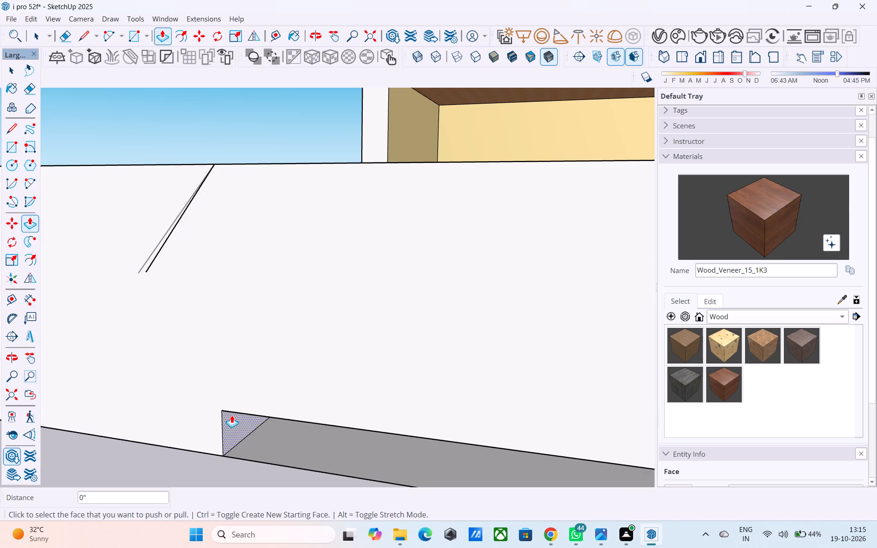
double_click(232, 415)
Draw a line down the front face from the small block's former upper corner to the bottom edge, marking where the filled gap begins.
key(l)
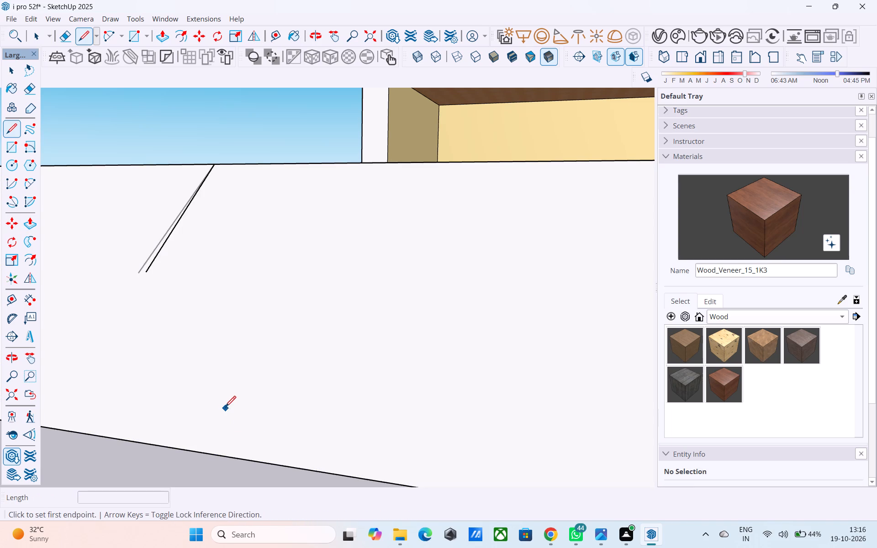
click(217, 163)
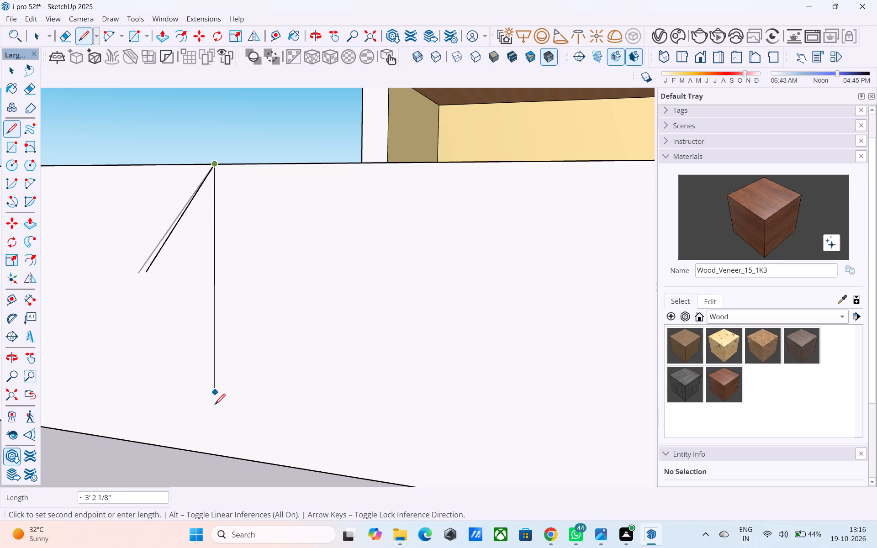
middle_drag(177, 448, 231, 452)
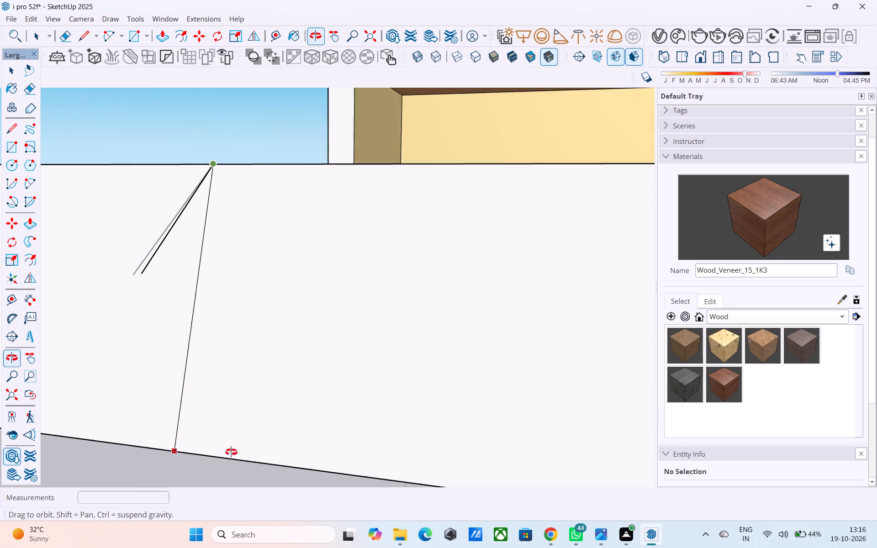
middle_drag(231, 452, 296, 458)
middle_drag(237, 479, 292, 488)
click(230, 482)
scroll(158, 441, down, 11)
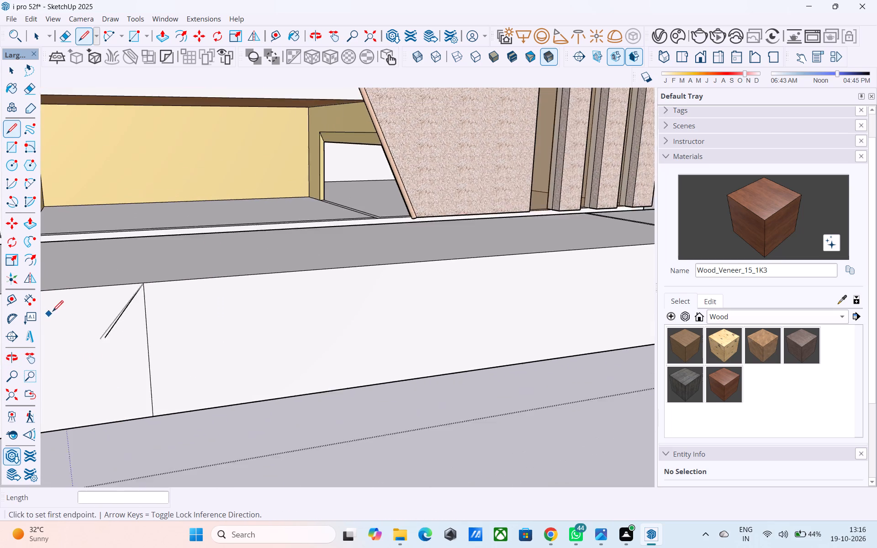
Draw a horizontal line along the filled gap's front face from the topmost strip division at the large block to the vertical line.
scroll(53, 312, down, 4)
middle_drag(515, 339, 268, 293)
scroll(181, 251, down, 8)
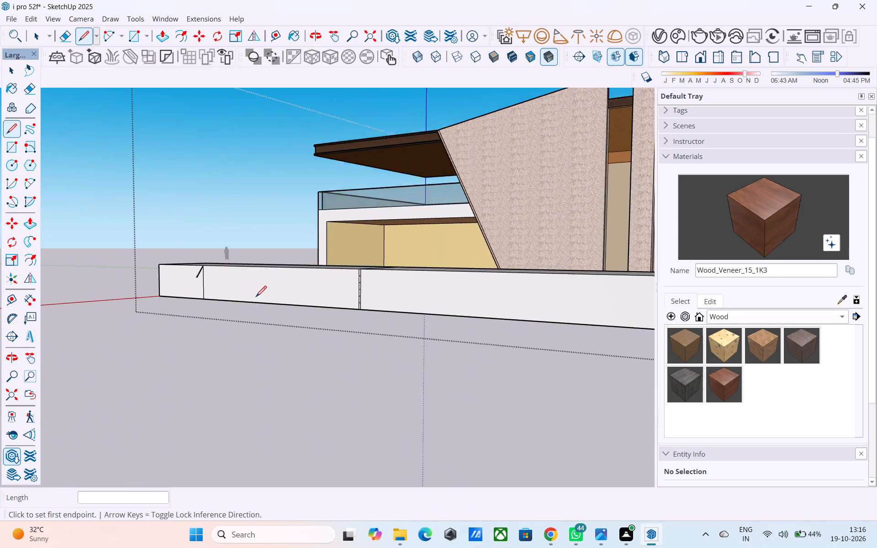
scroll(318, 310, up, 10)
middle_drag(341, 254, 430, 279)
scroll(428, 279, up, 3)
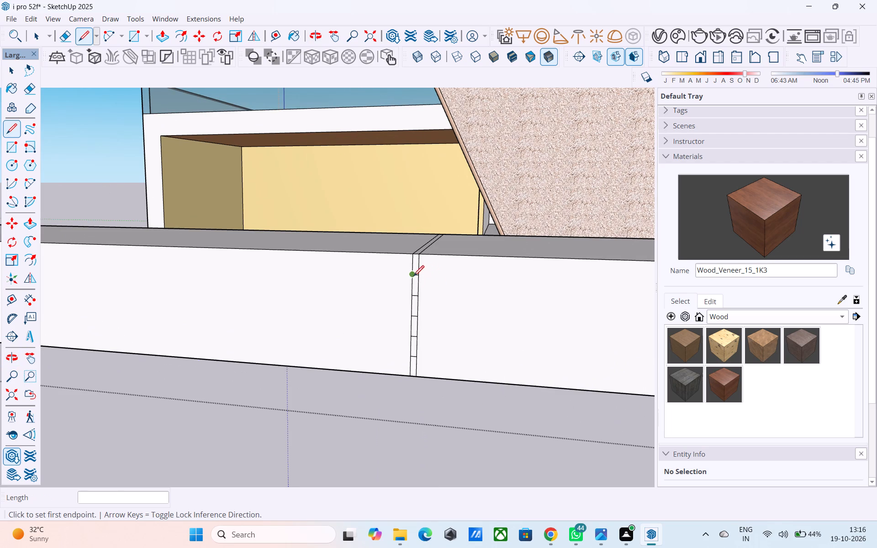
click(412, 277)
scroll(561, 274, down, 9)
scroll(335, 259, up, 6)
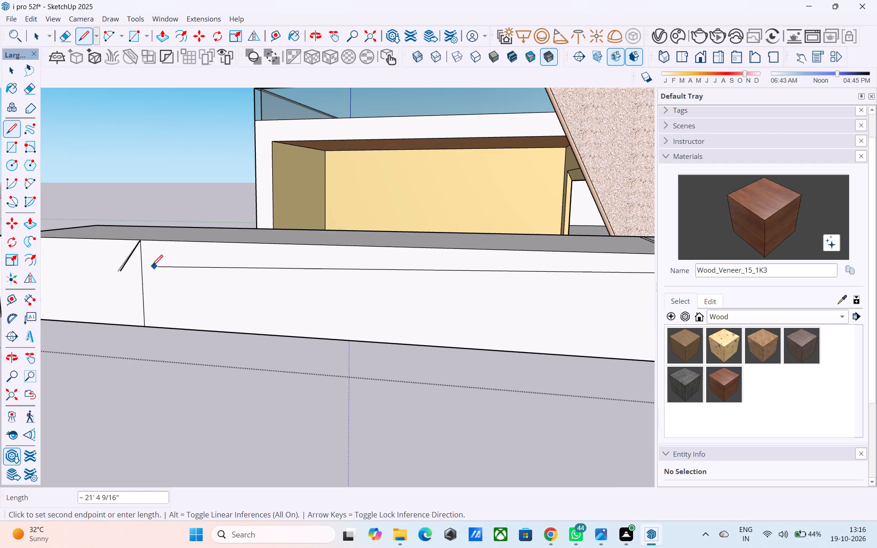
click(144, 257)
scroll(298, 340, down, 6)
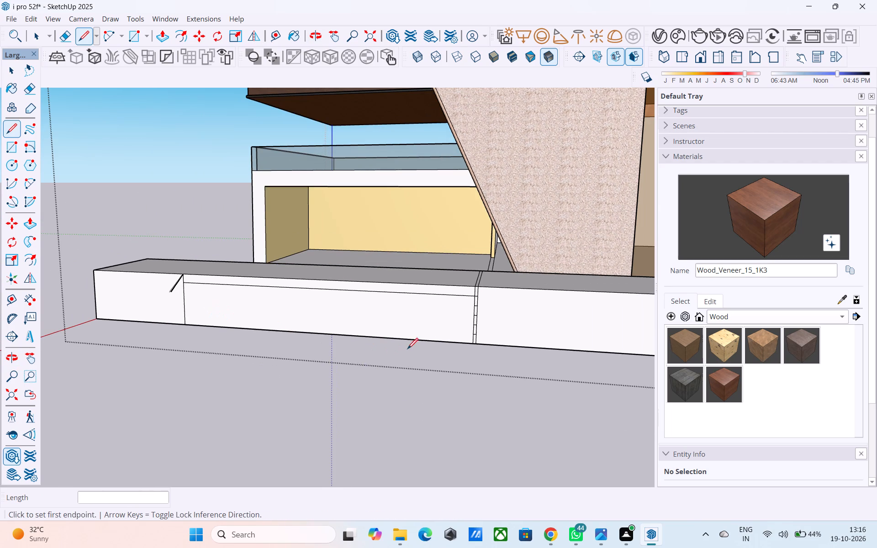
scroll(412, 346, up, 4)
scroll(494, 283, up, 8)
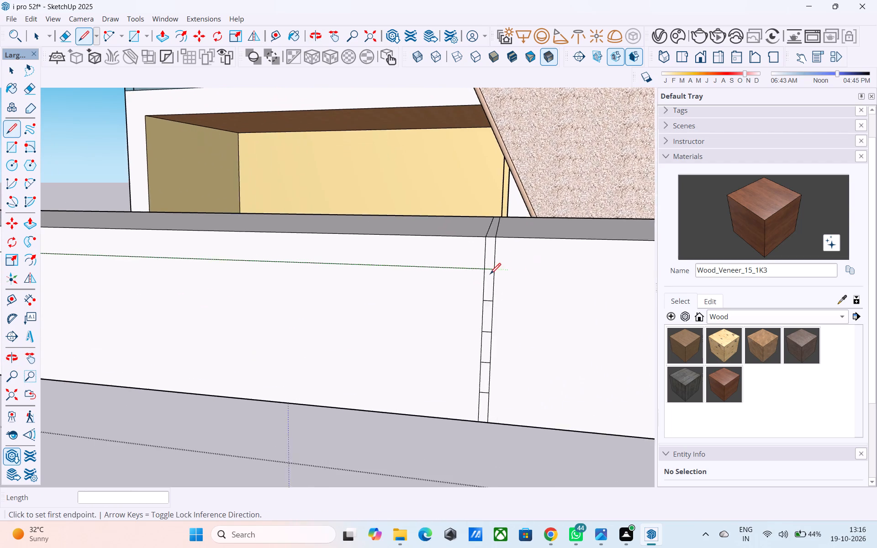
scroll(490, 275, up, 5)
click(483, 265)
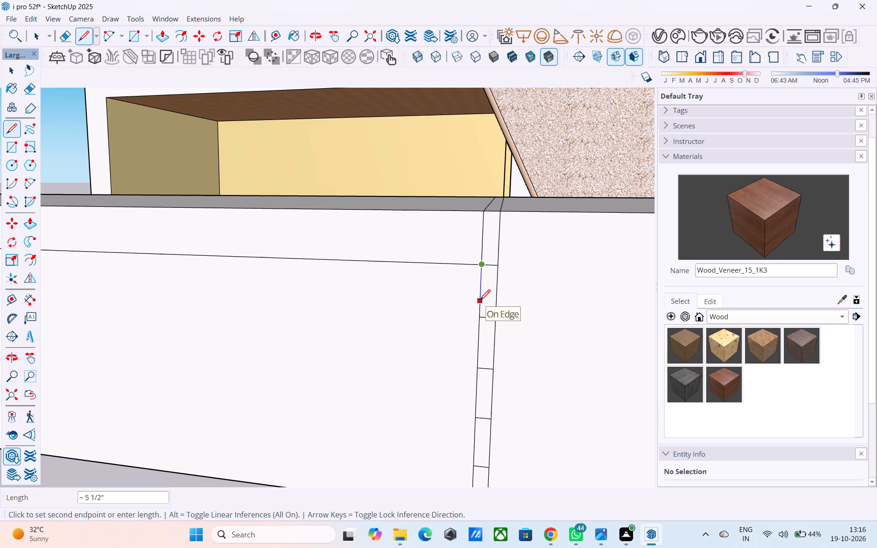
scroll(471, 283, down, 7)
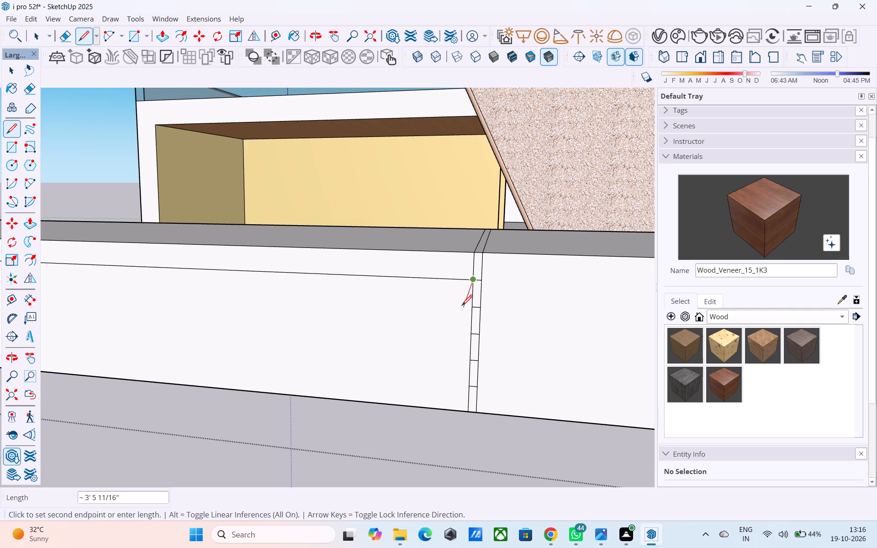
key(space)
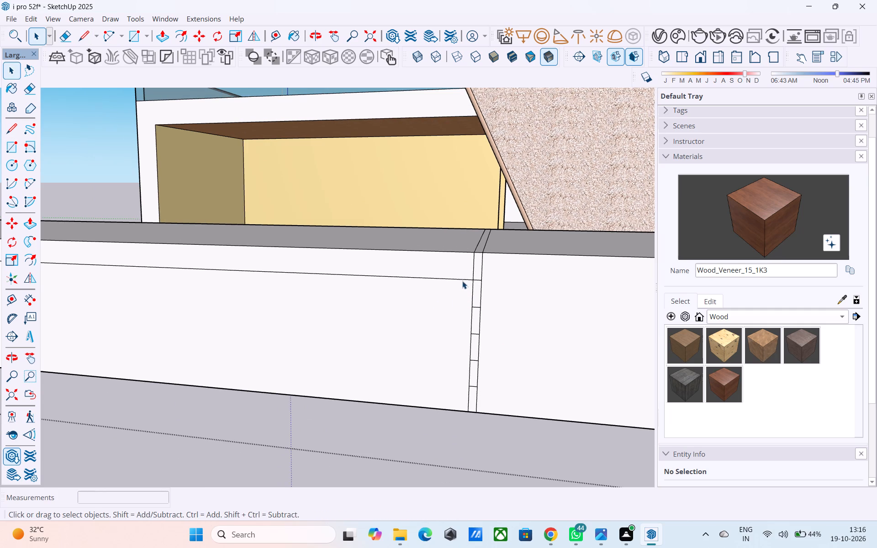
Copy the horizontal line on the filled gap's front face 6" downward.
click(462, 281)
key(m)
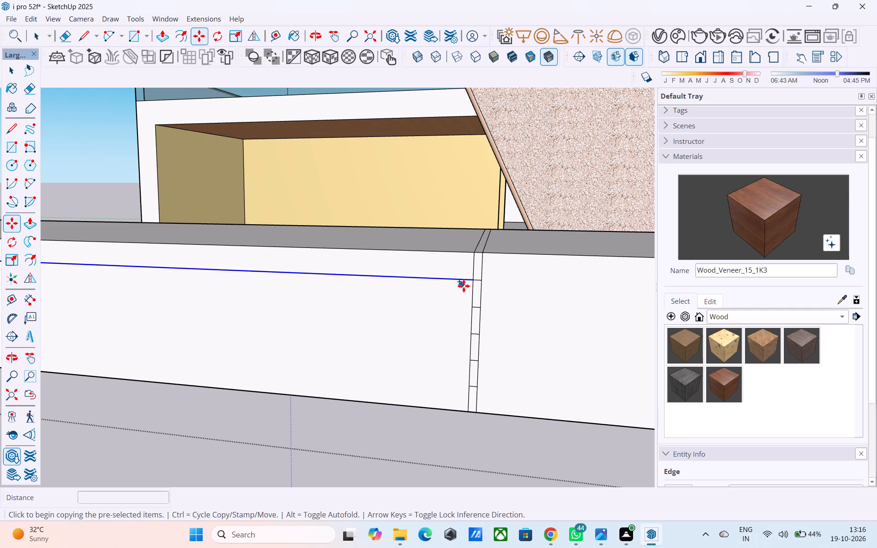
click(471, 285)
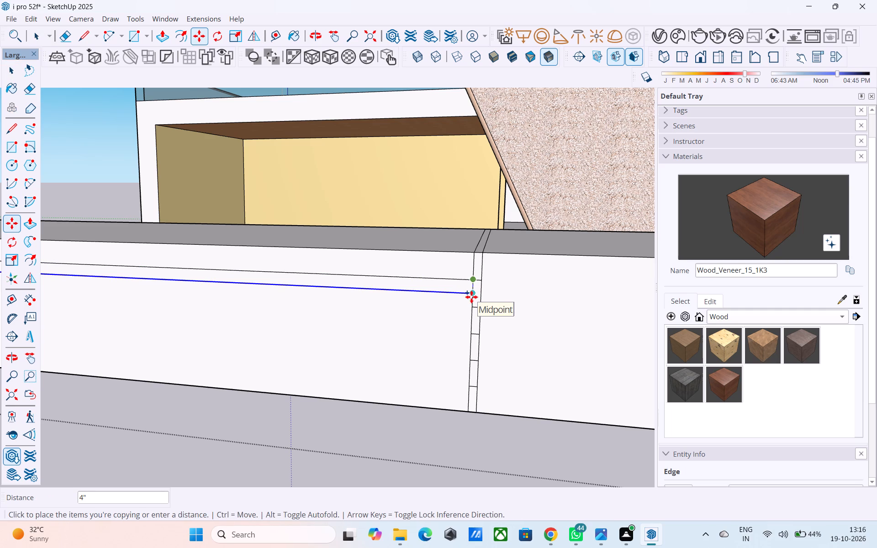
text(6")
key(Return)
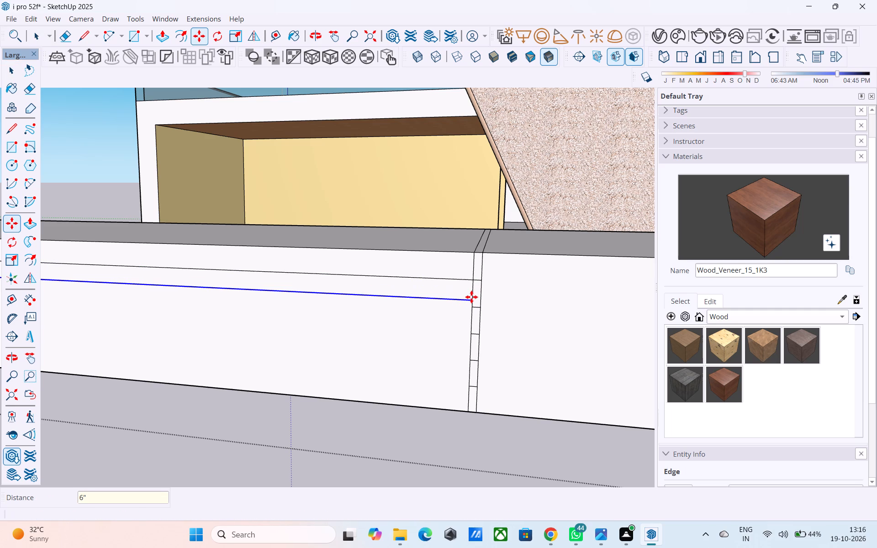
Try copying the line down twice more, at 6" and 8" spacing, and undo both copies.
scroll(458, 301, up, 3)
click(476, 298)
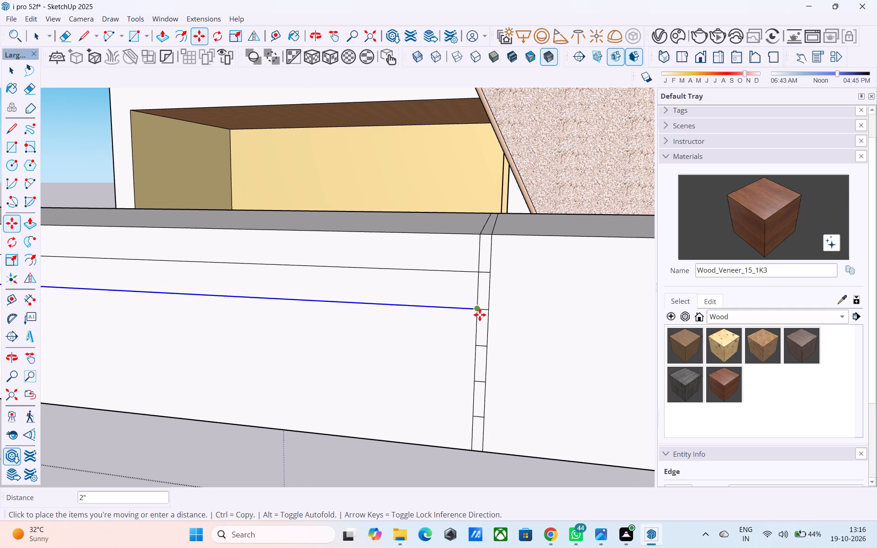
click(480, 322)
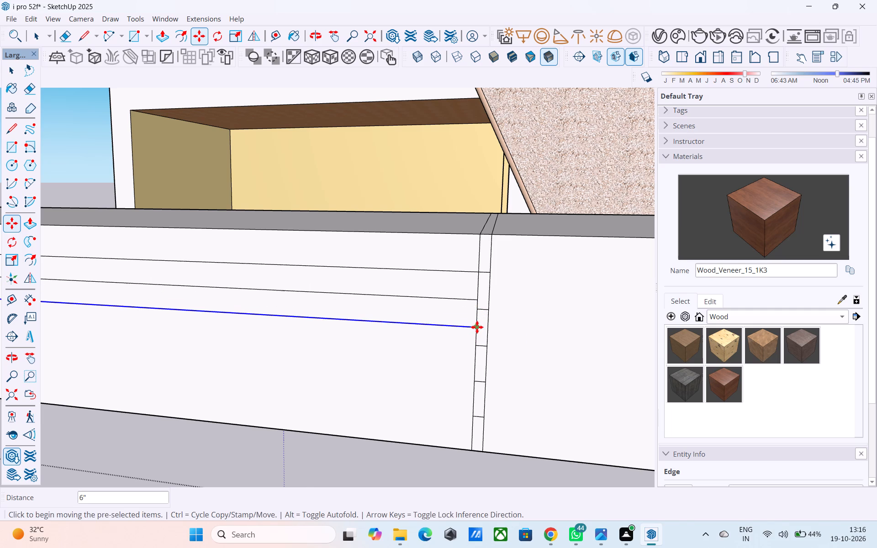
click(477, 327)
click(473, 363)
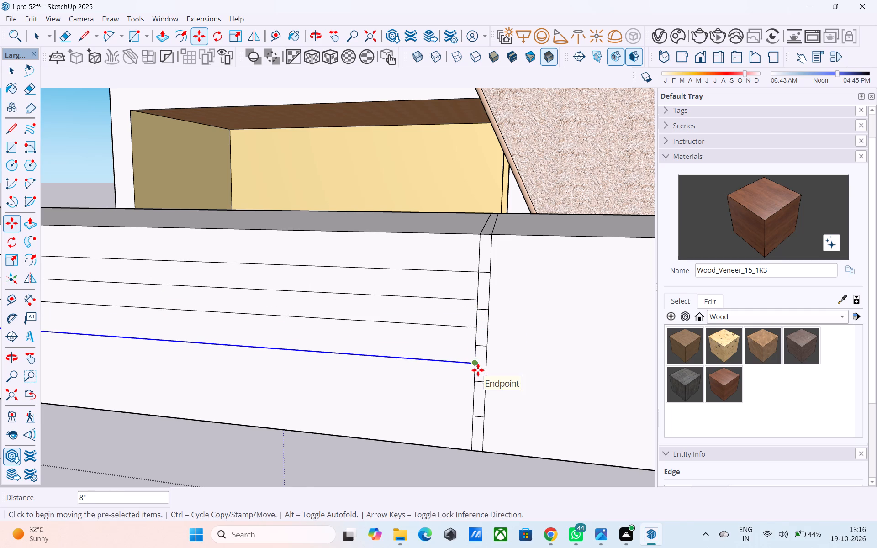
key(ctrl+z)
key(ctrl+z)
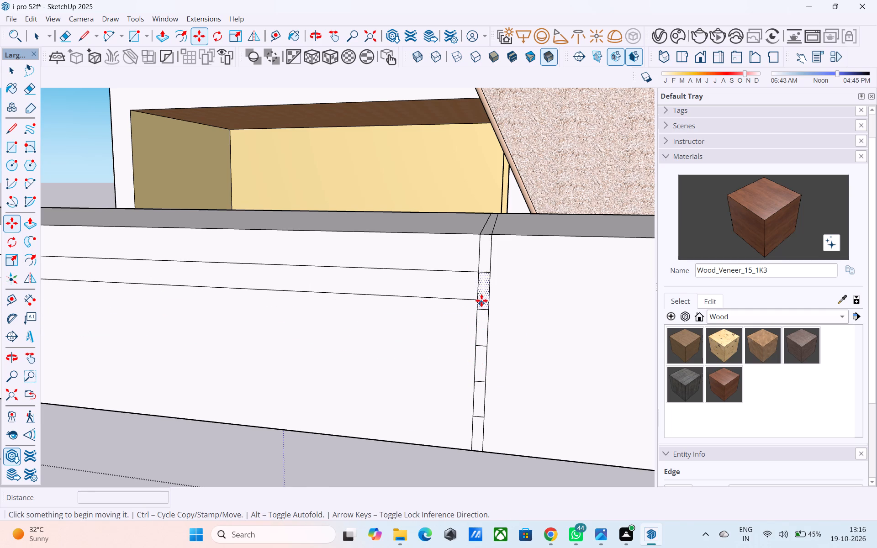
Erase the old strip division edges in the narrow column between the filled gap's front face and the large block.
key(space)
key(e)
scroll(485, 316, up, 3)
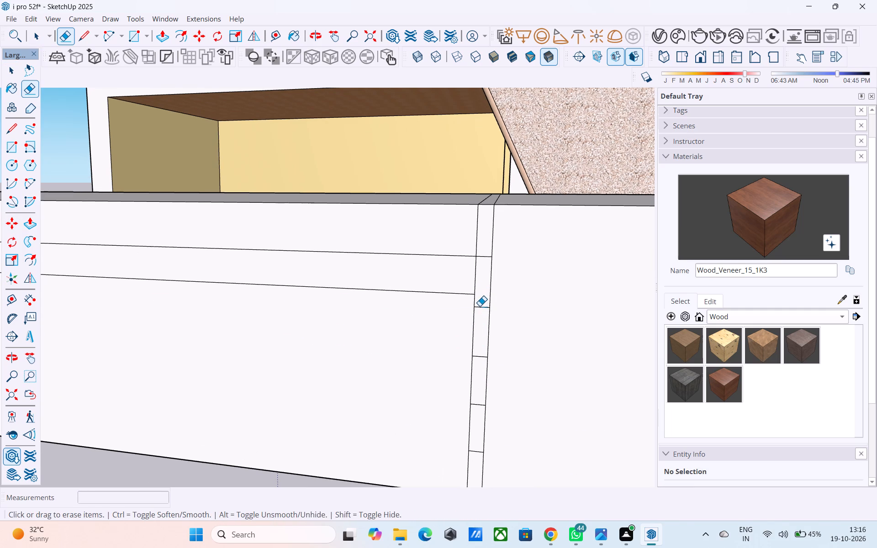
drag(480, 306, 489, 332)
drag(486, 352, 486, 427)
drag(482, 406, 481, 459)
click(482, 461)
key(space)
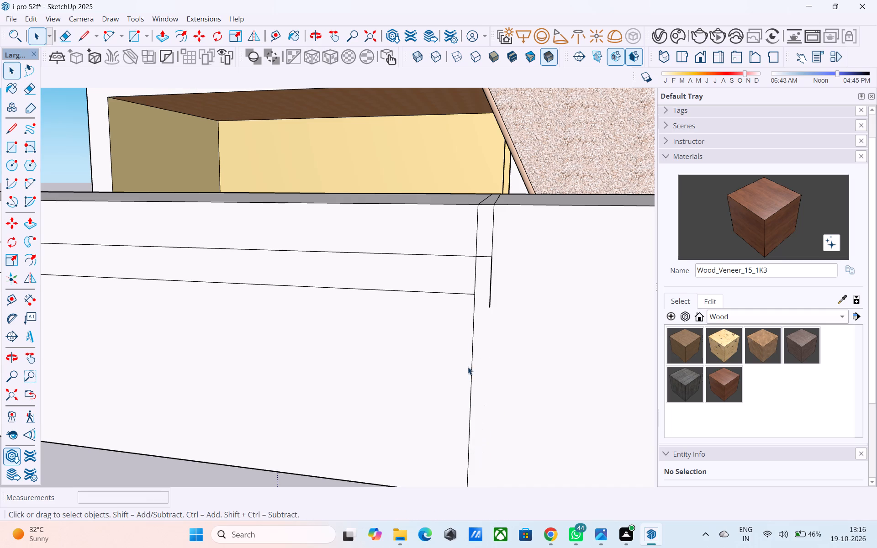
Copy the lower horizontal line downward five times at 6" spacing to divide the rest of the gap's front face into strips.
click(462, 295)
key(m)
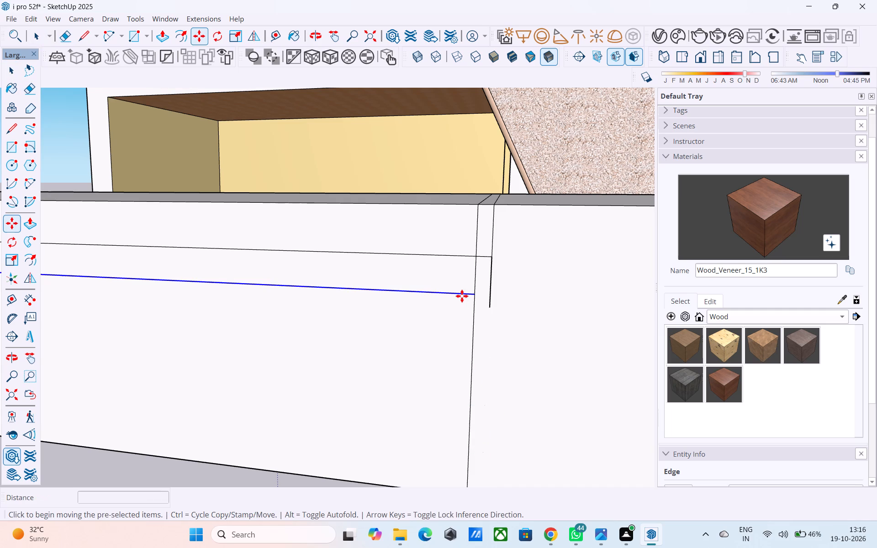
click(476, 294)
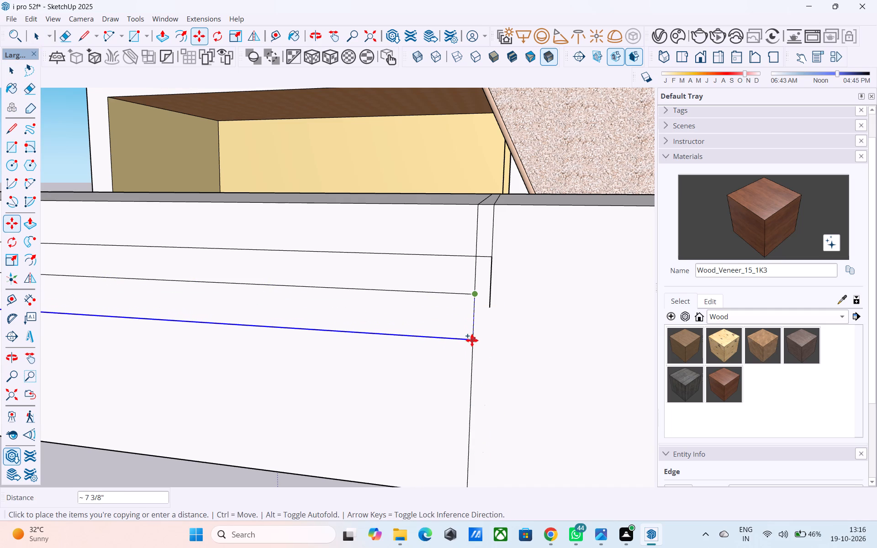
click(474, 333)
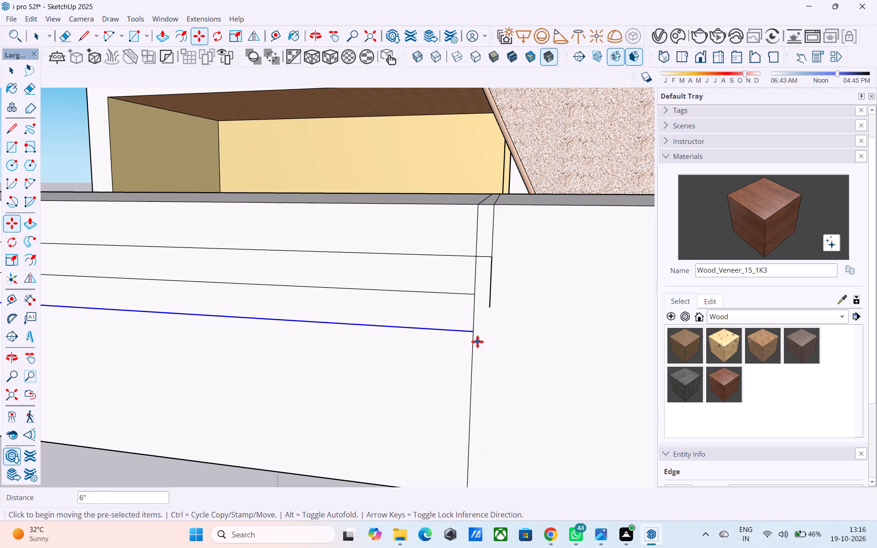
click(475, 331)
click(475, 367)
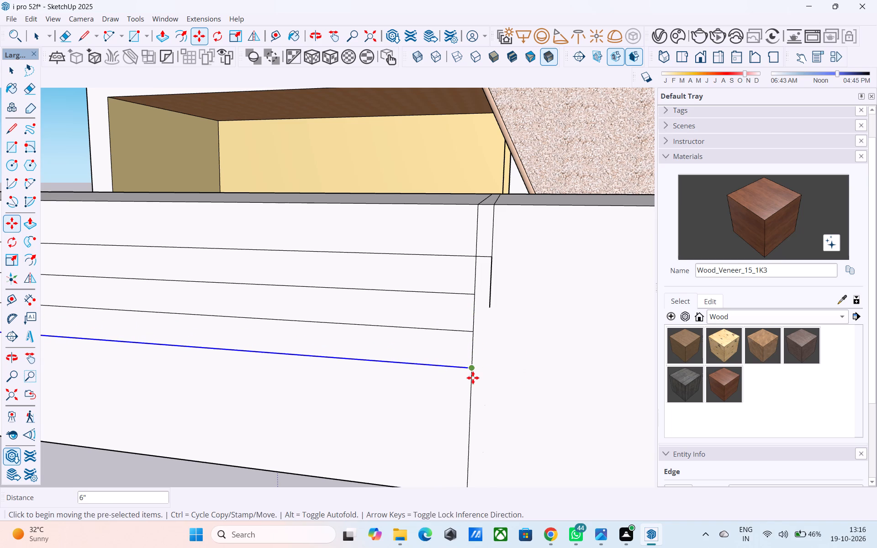
click(472, 369)
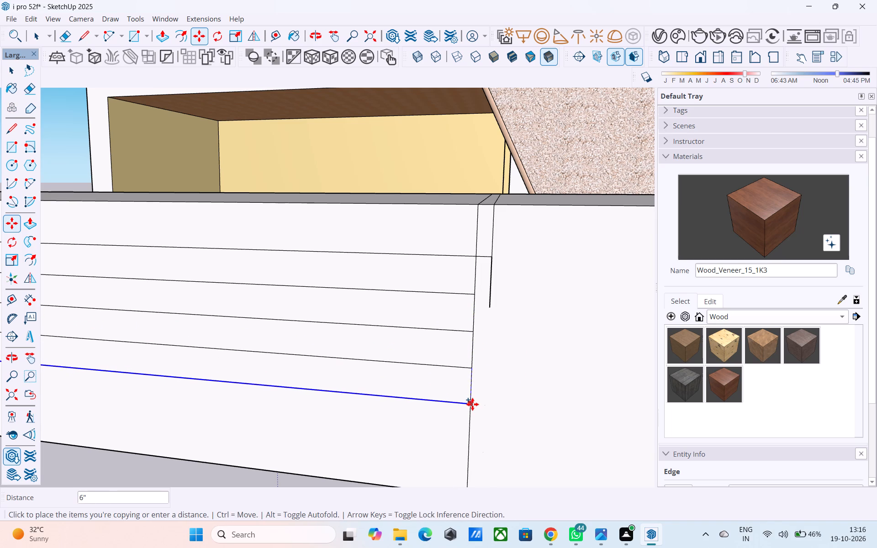
click(472, 404)
scroll(464, 314, down, 4)
scroll(458, 364, up, 3)
click(470, 379)
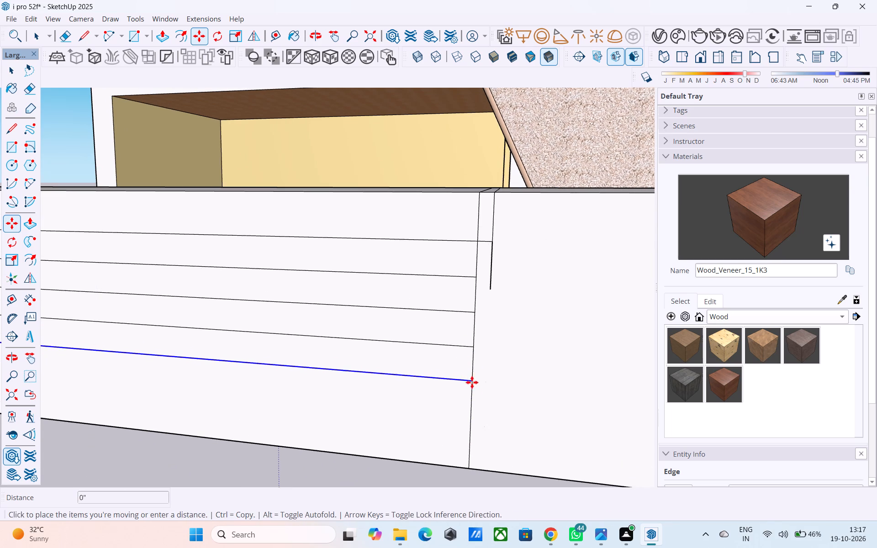
click(473, 408)
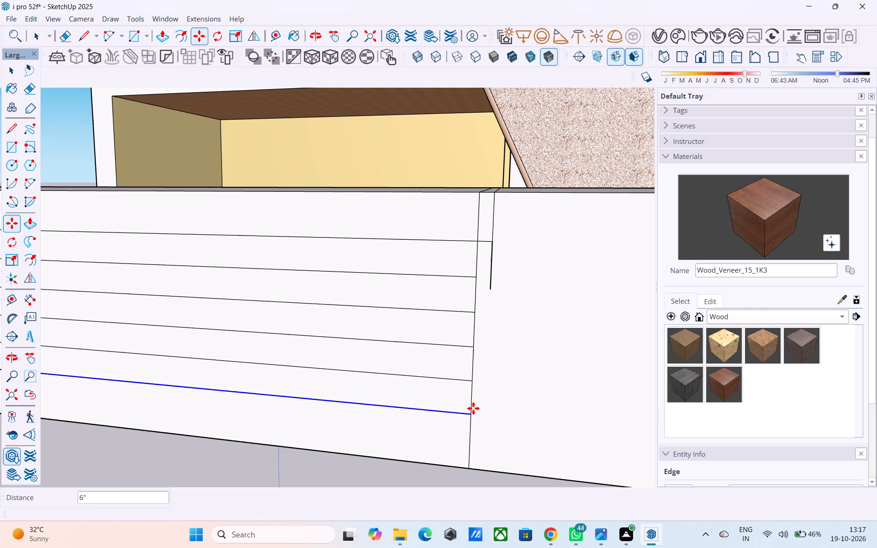
click(473, 411)
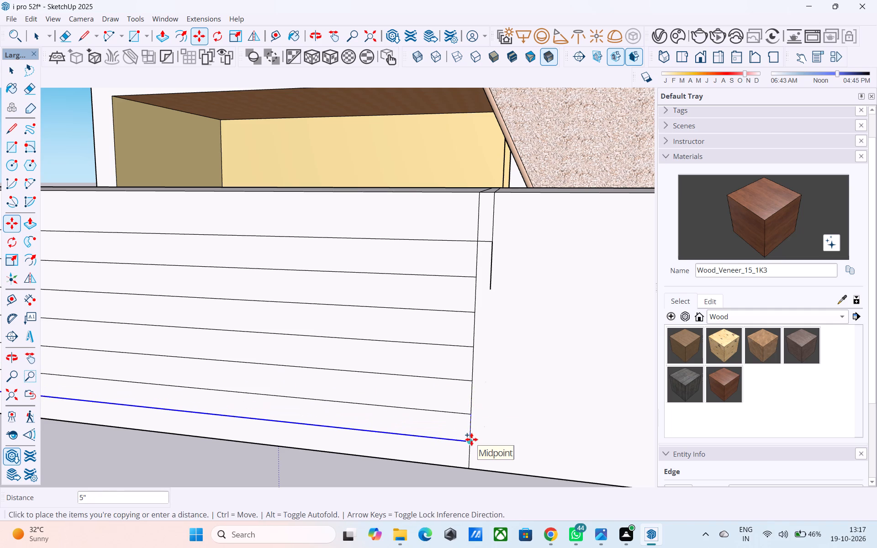
scroll(470, 442, up, 9)
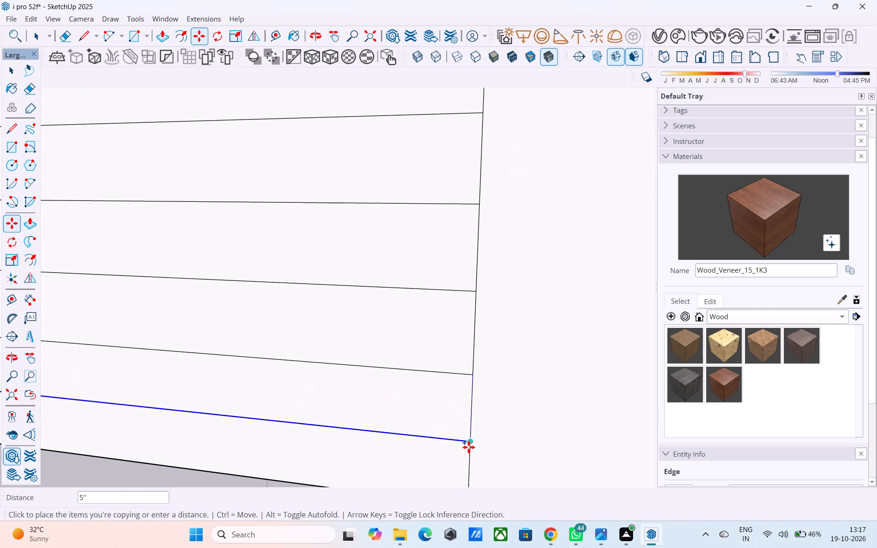
click(469, 455)
Delete the stray short edge beside the strips at the small block's end.
scroll(482, 391, down, 2)
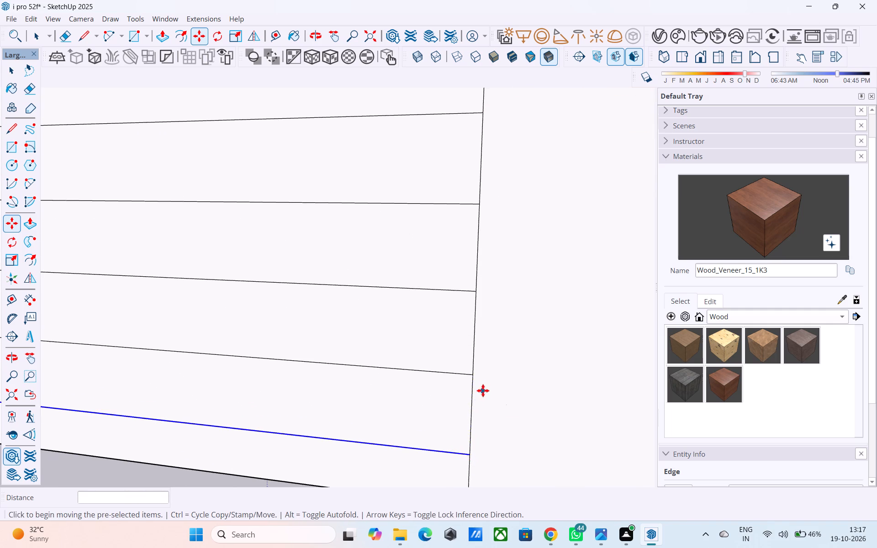
scroll(483, 390, down, 20)
scroll(483, 390, down, 7)
middle_drag(346, 358, 370, 385)
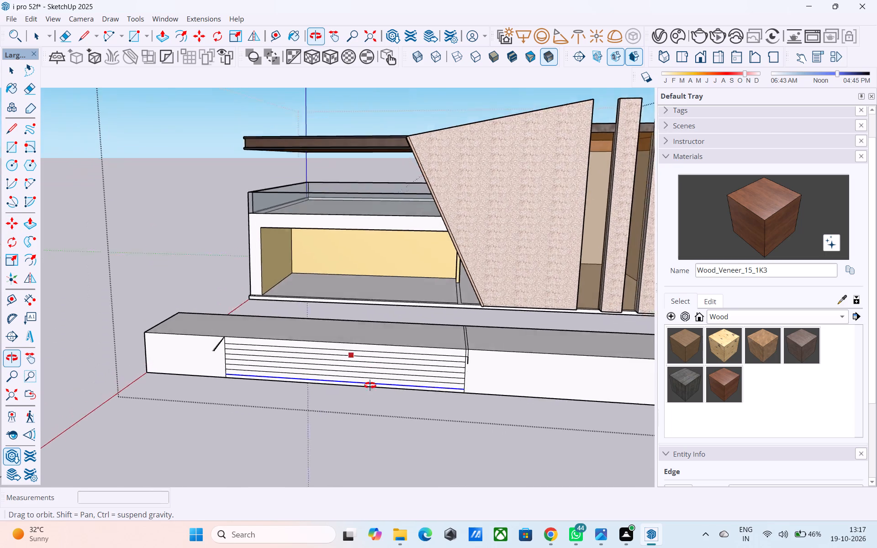
middle_drag(370, 385, 254, 537)
scroll(237, 264, up, 10)
middle_drag(222, 316, 216, 311)
key(e)
scroll(217, 311, up, 4)
click(220, 333)
scroll(222, 334, down, 2)
middle_drag(223, 332, 227, 321)
scroll(227, 319, down, 5)
key(space)
click(191, 379)
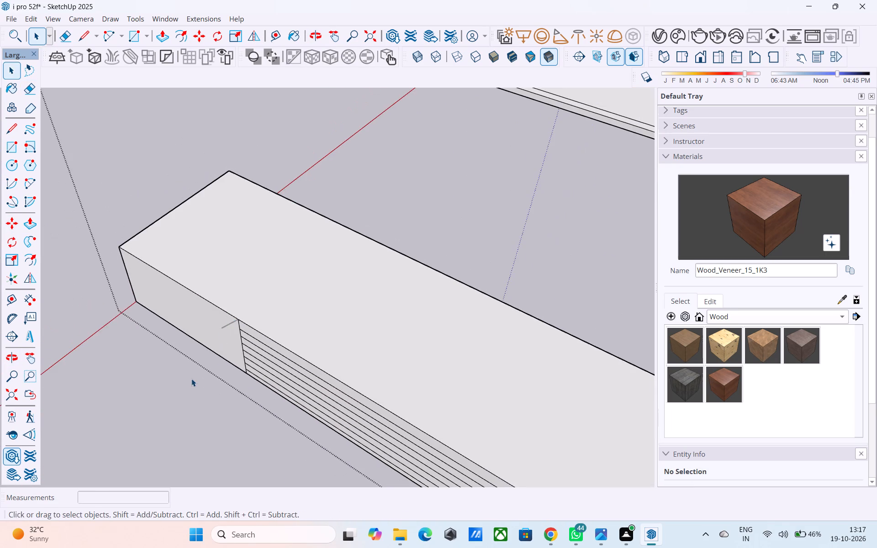
scroll(223, 334, up, 6)
click(227, 320)
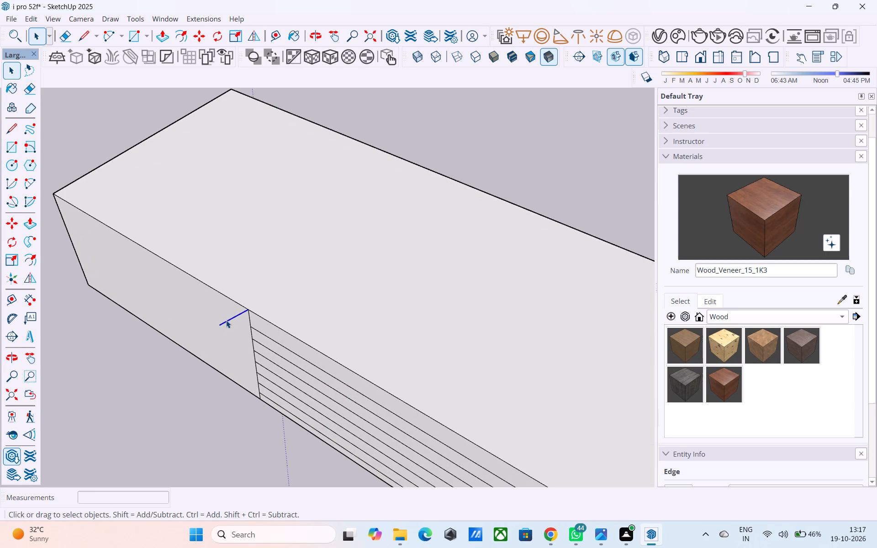
key(Delete)
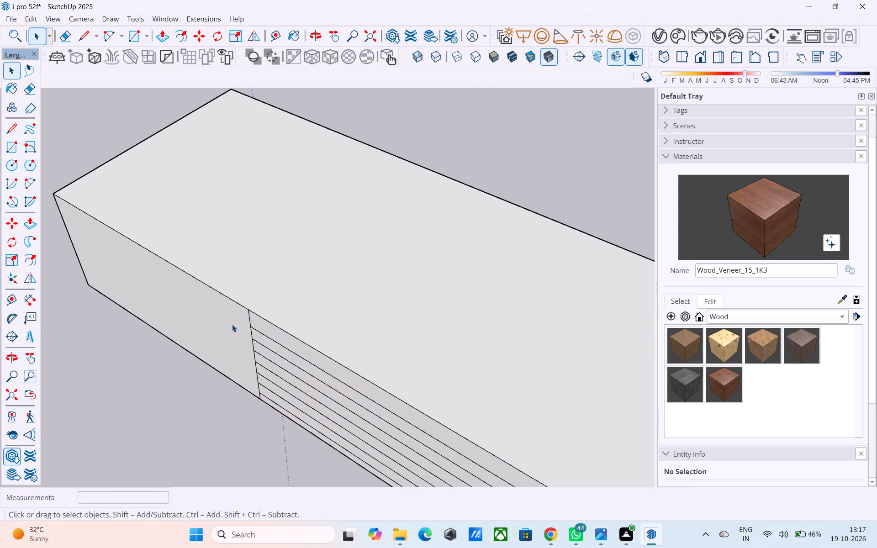
Erase the leftover short edges and vertical edge beside the top strip at the large block's end.
scroll(239, 302, down, 4)
middle_drag(239, 302, 354, 211)
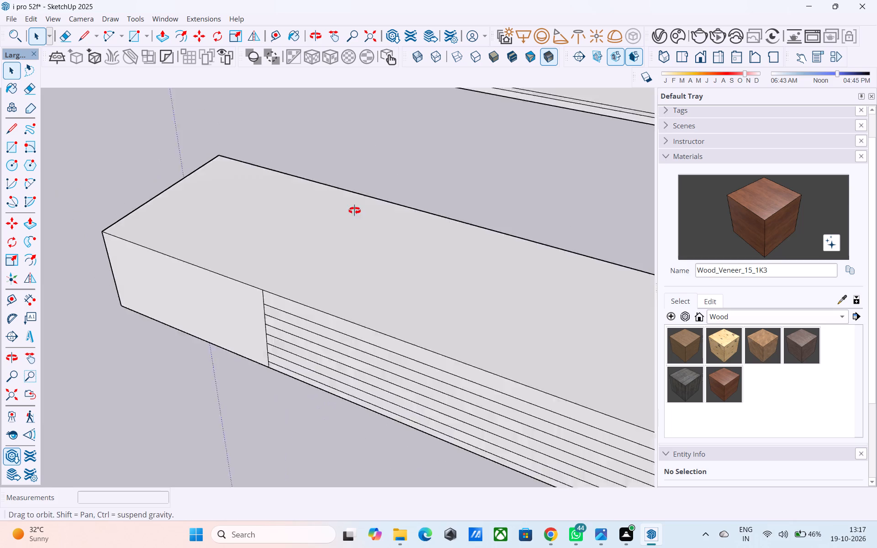
middle_drag(354, 211, 356, 211)
scroll(310, 208, down, 9)
middle_drag(387, 258, 180, 238)
scroll(278, 297, up, 4)
scroll(462, 290, up, 1)
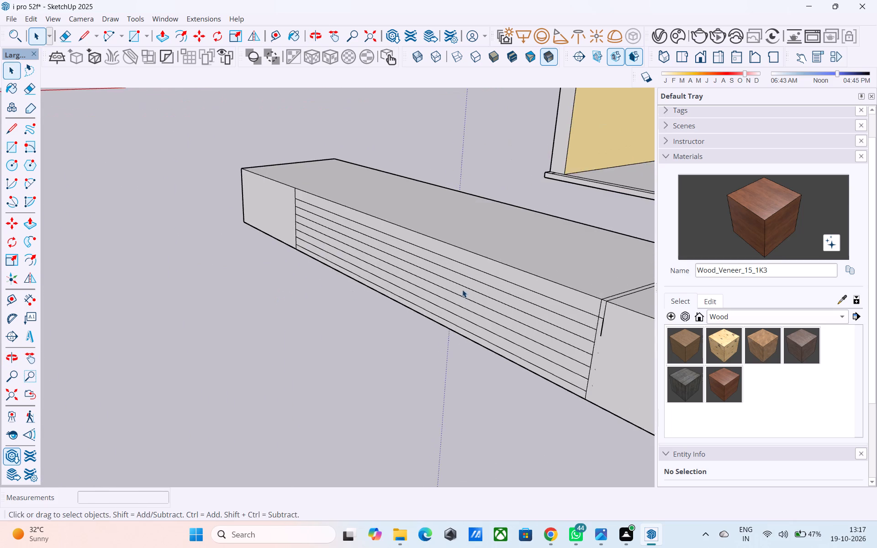
middle_drag(463, 290, 554, 285)
shift+middle_drag(542, 293, 429, 255)
scroll(425, 269, up, 6)
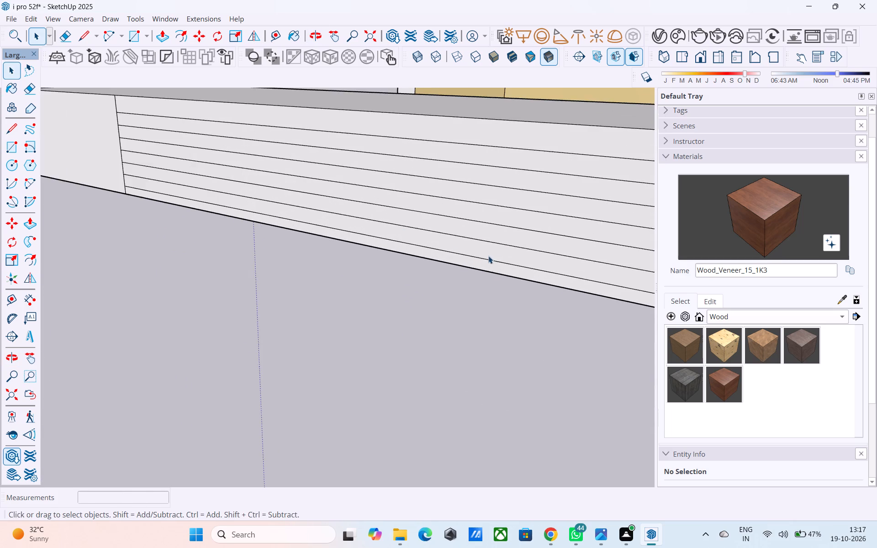
scroll(352, 245, down, 9)
scroll(432, 249, up, 9)
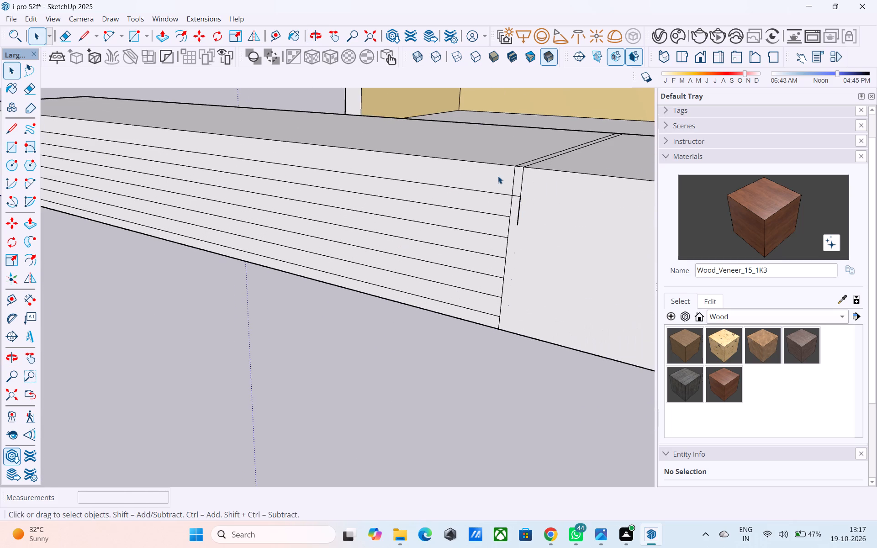
click(498, 176)
double_click(498, 176)
click(490, 175)
scroll(509, 191, up, 6)
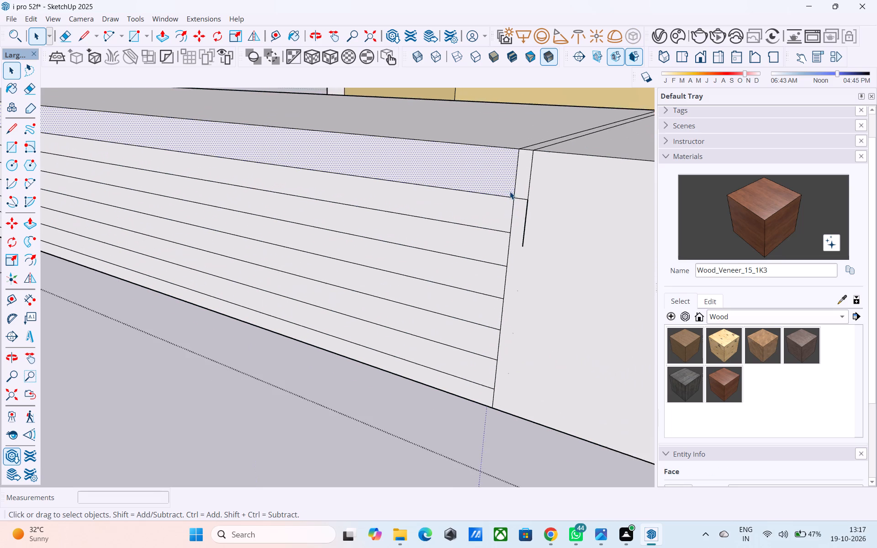
key(e)
drag(529, 196, 534, 210)
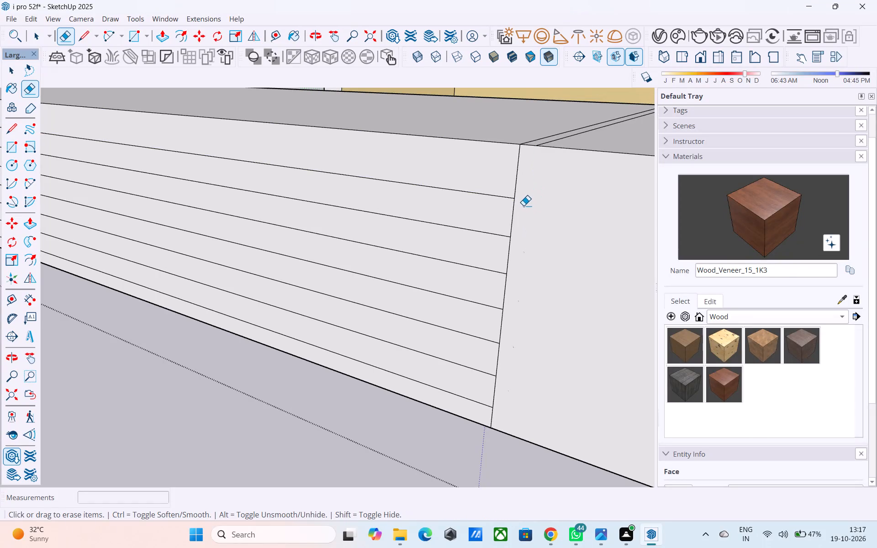
Push/Pull the top strip of the gap's front face 10" outward.
key(space)
click(496, 190)
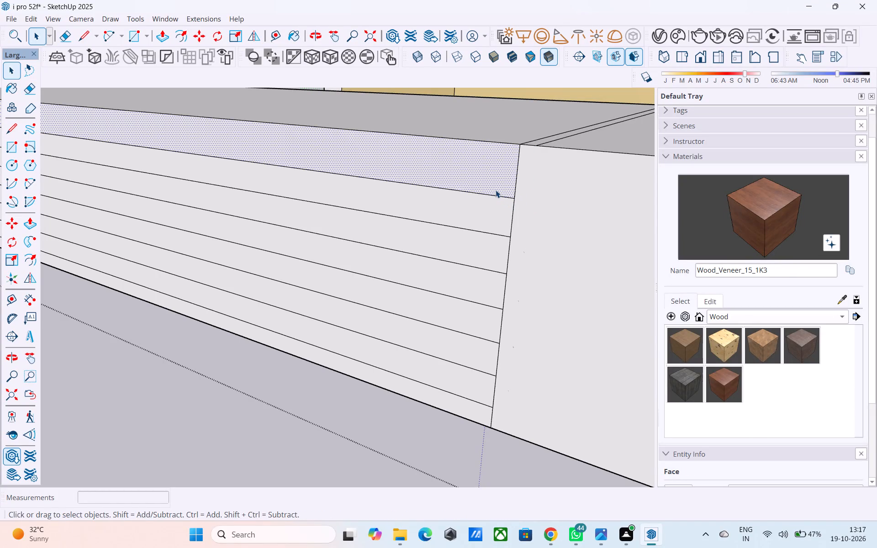
key(p)
click(496, 190)
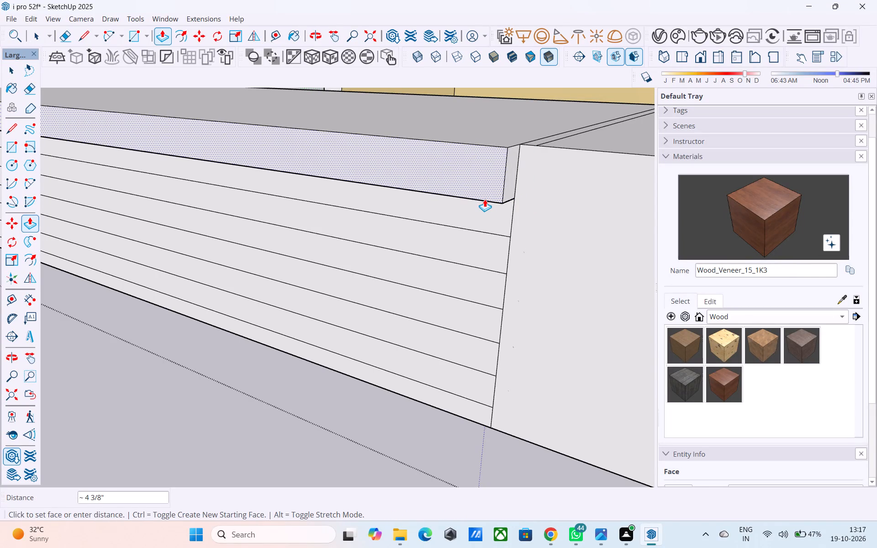
text(10")
key(Return)
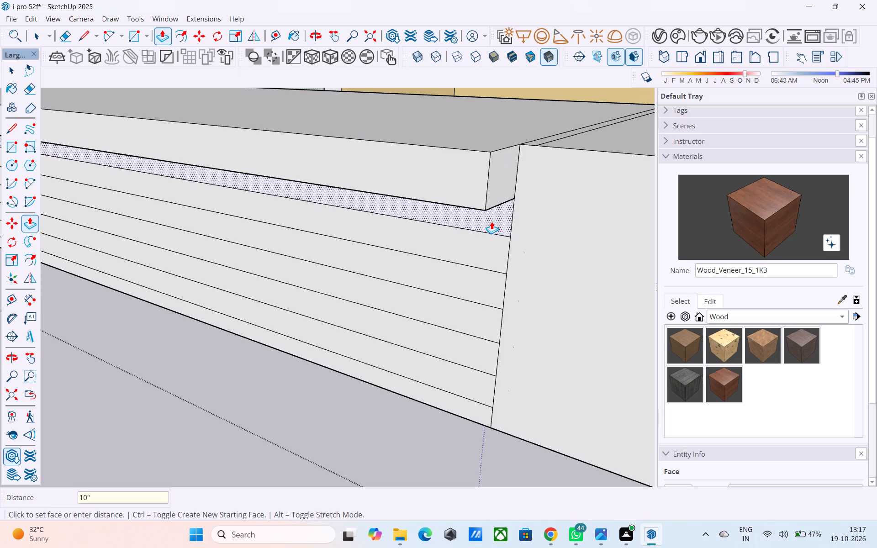
Push/Pull the second, third and fourth strips outward by two, three and four 10" increments respectively to start the stepped stairs.
double_click(491, 221)
double_click(475, 226)
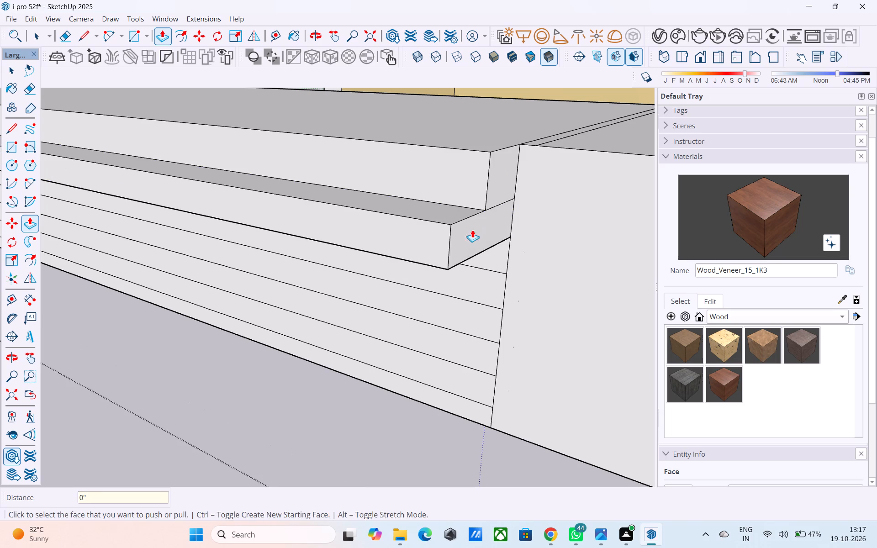
middle_drag(470, 233, 459, 191)
scroll(453, 226, down, 2)
middle_drag(458, 285, 455, 265)
triple_click(460, 269)
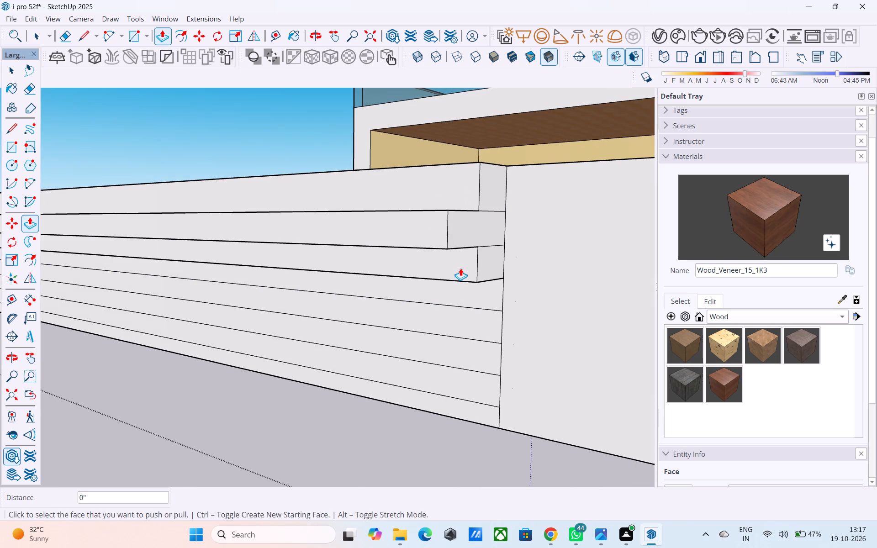
click(460, 268)
double_click(441, 264)
triple_click(454, 297)
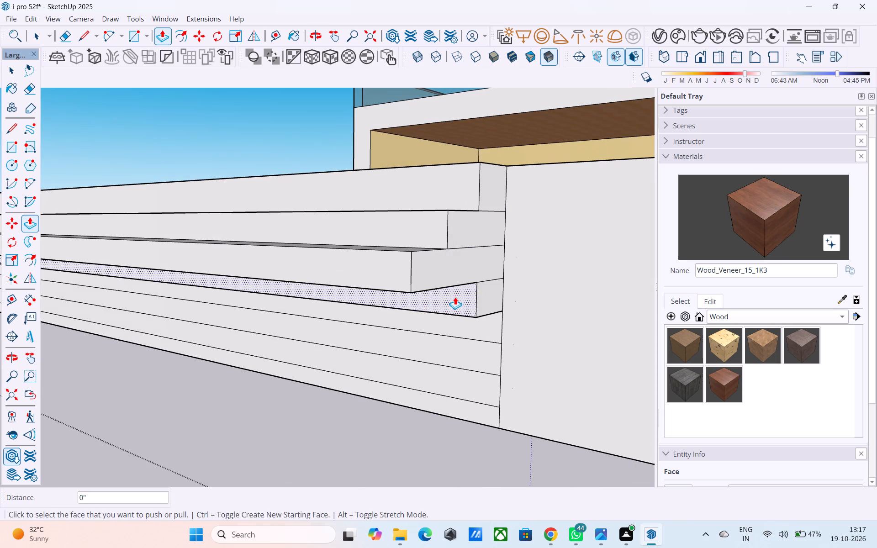
click(455, 297)
double_click(439, 300)
double_click(409, 312)
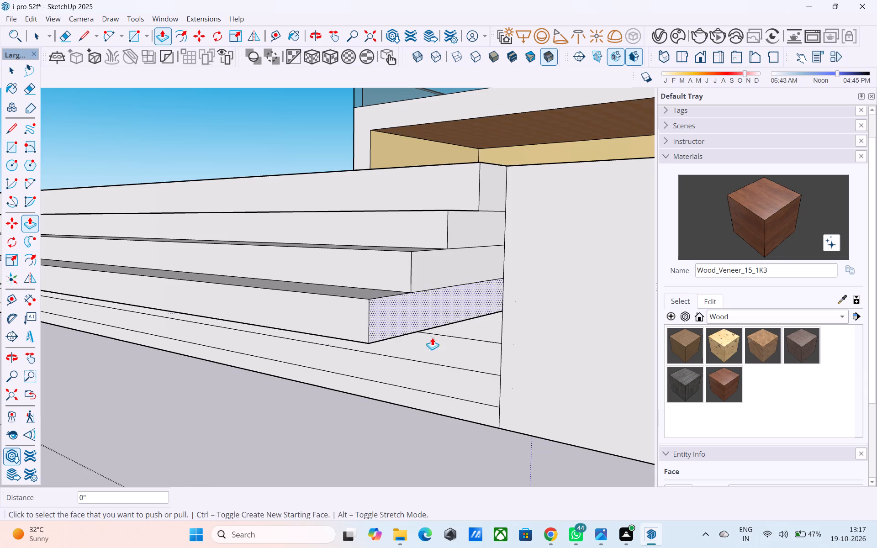
Push/Pull the fifth strip outward by five 10" increments and the sixth strip by six 10" increments.
double_click(477, 330)
double_click(454, 339)
double_click(425, 348)
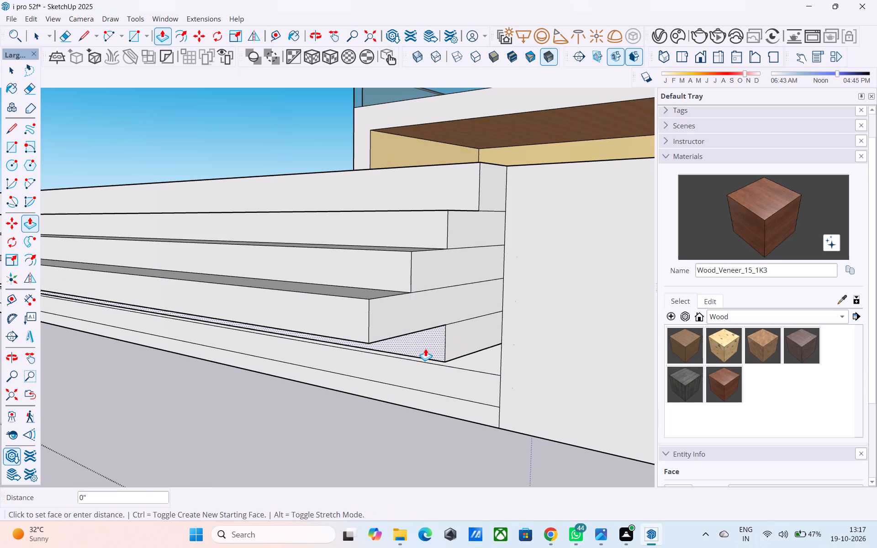
double_click(399, 356)
double_click(359, 357)
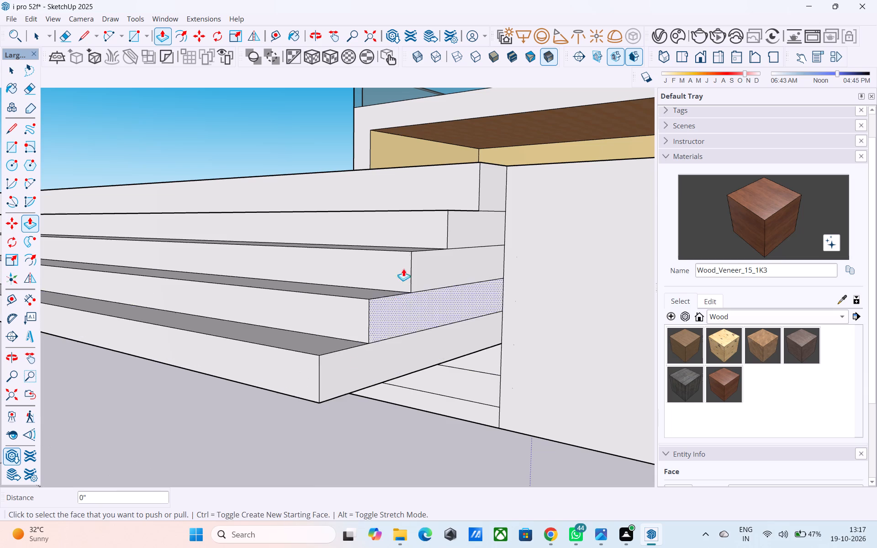
scroll(411, 256, down, 6)
middle_drag(404, 364, 395, 335)
scroll(399, 335, up, 5)
double_click(435, 320)
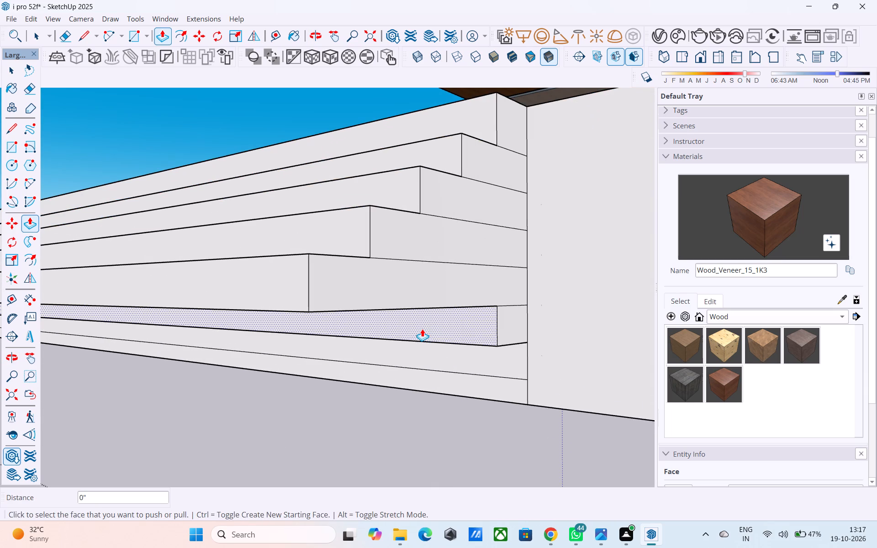
double_click(422, 329)
double_click(416, 332)
double_click(408, 331)
double_click(369, 339)
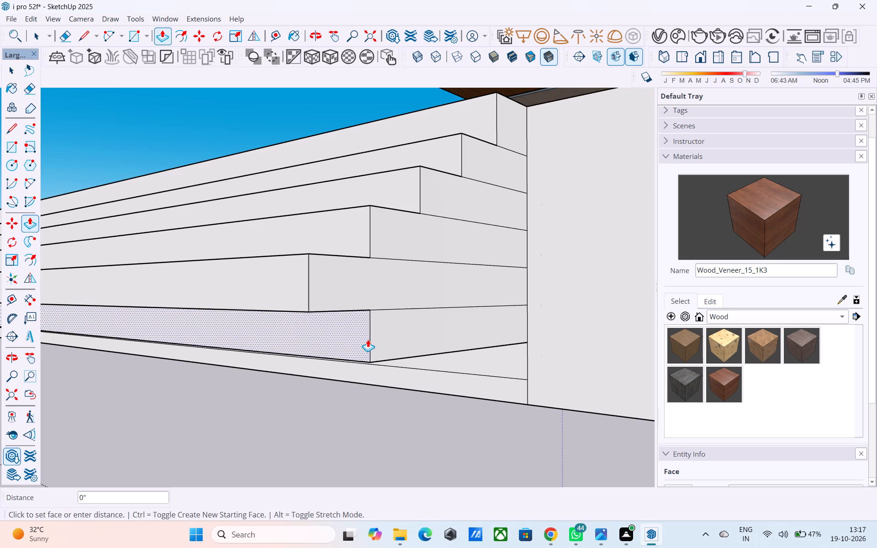
double_click(307, 337)
Push/Pull the seventh strip outward by seven 10" increments, one tread beyond the sixth.
middle_drag(437, 377, 424, 326)
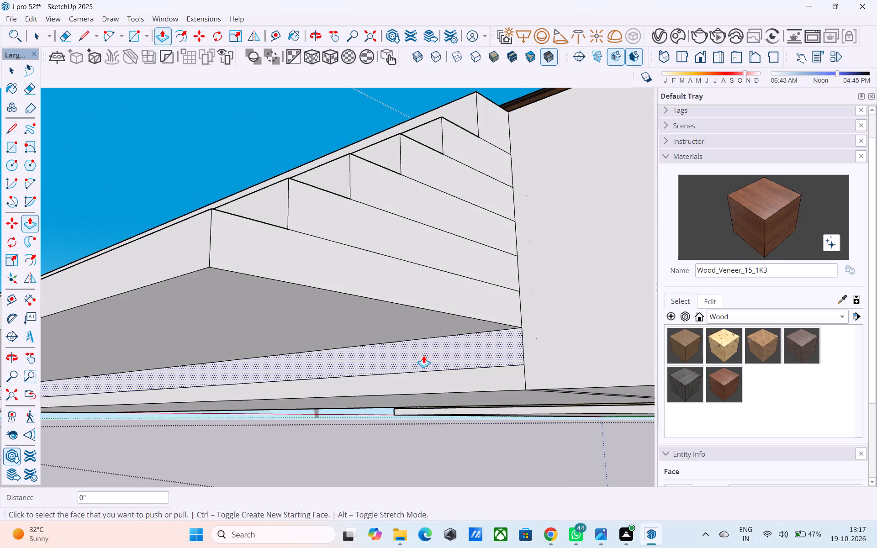
double_click(425, 353)
double_click(409, 353)
double_click(373, 347)
double_click(312, 341)
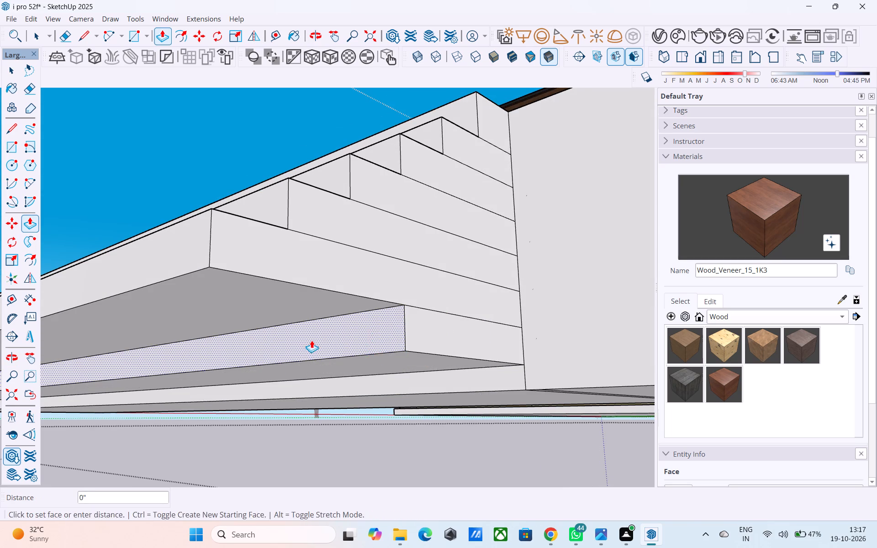
double_click(283, 326)
double_click(244, 322)
double_click(173, 316)
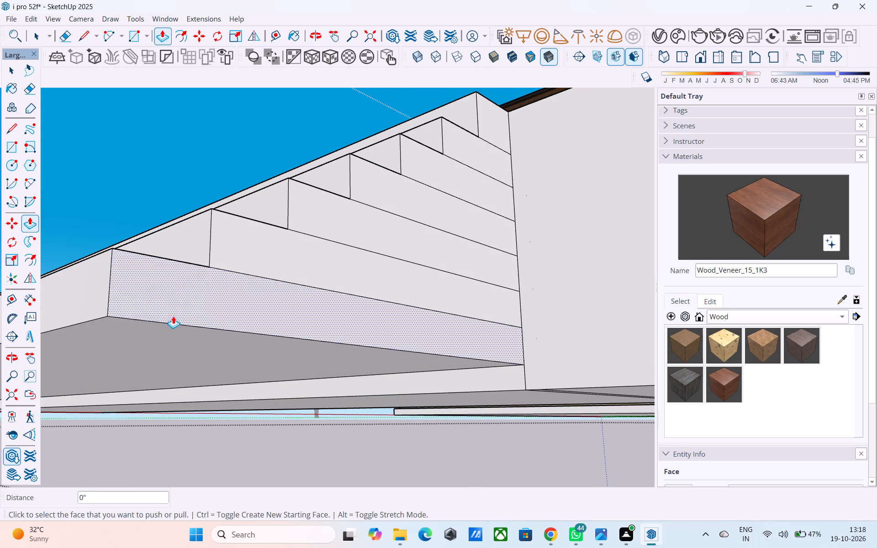
Push/Pull the thin bottom strip outward in repeated 10" increments until it is flush with the seventh step's front.
scroll(219, 237, down, 14)
middle_drag(338, 307, 450, 274)
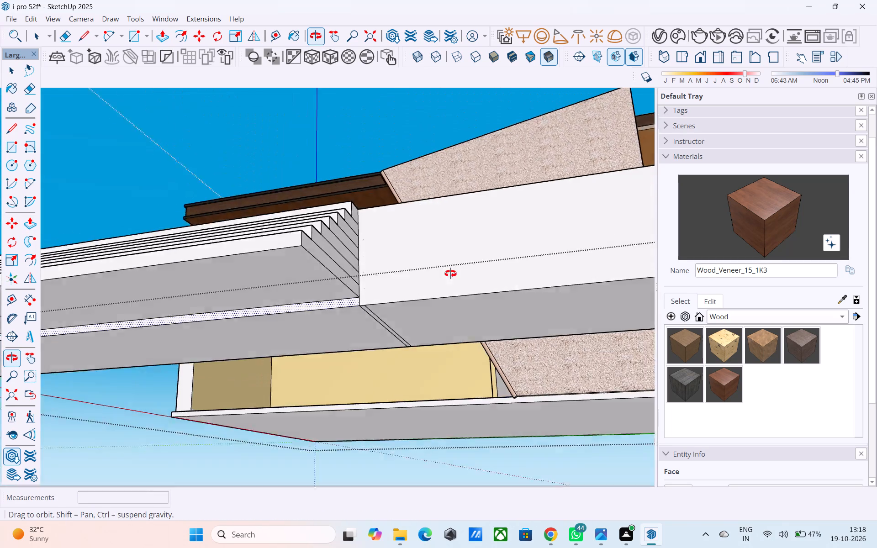
middle_drag(450, 274, 450, 274)
scroll(378, 305, up, 9)
scroll(289, 290, down, 16)
middle_drag(473, 265, 472, 317)
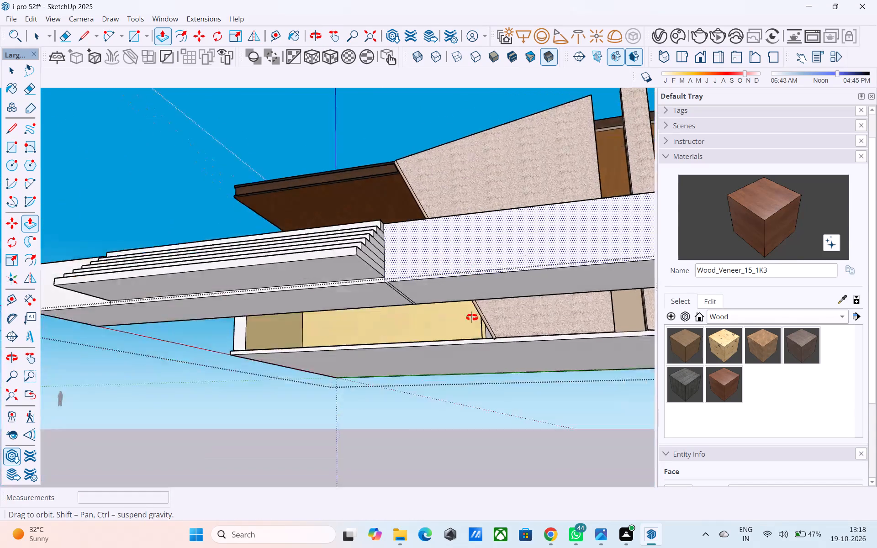
middle_drag(472, 317, 470, 323)
scroll(332, 293, up, 17)
double_click(382, 253)
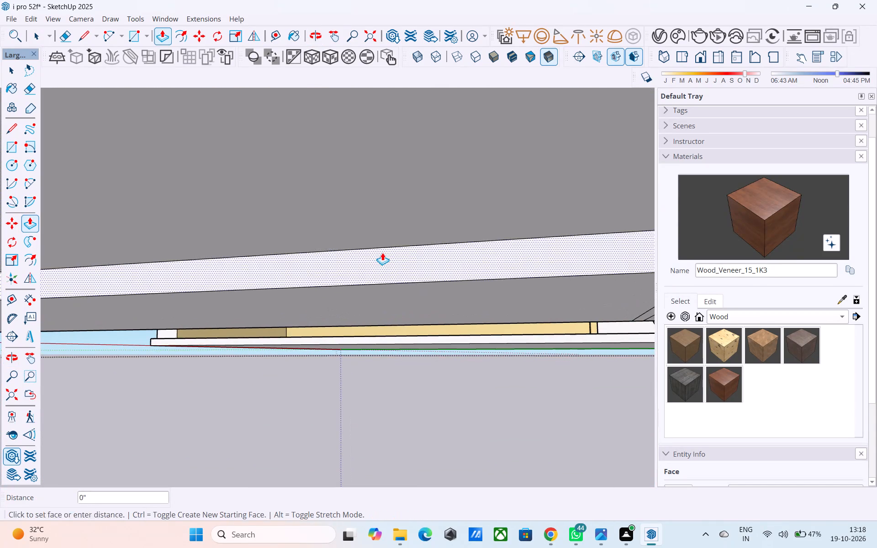
scroll(382, 253, down, 3)
middle_drag(382, 253, 308, 270)
scroll(300, 263, down, 5)
double_click(354, 253)
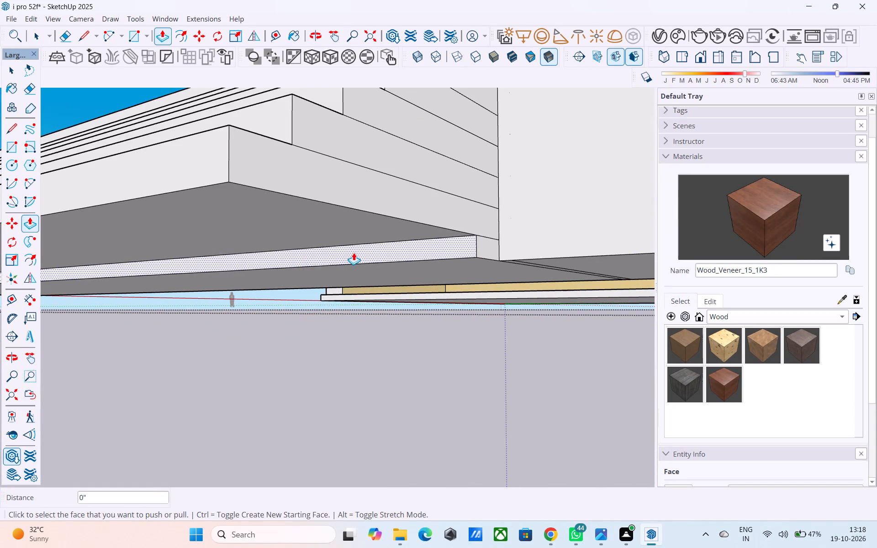
triple_click(353, 247)
triple_click(353, 246)
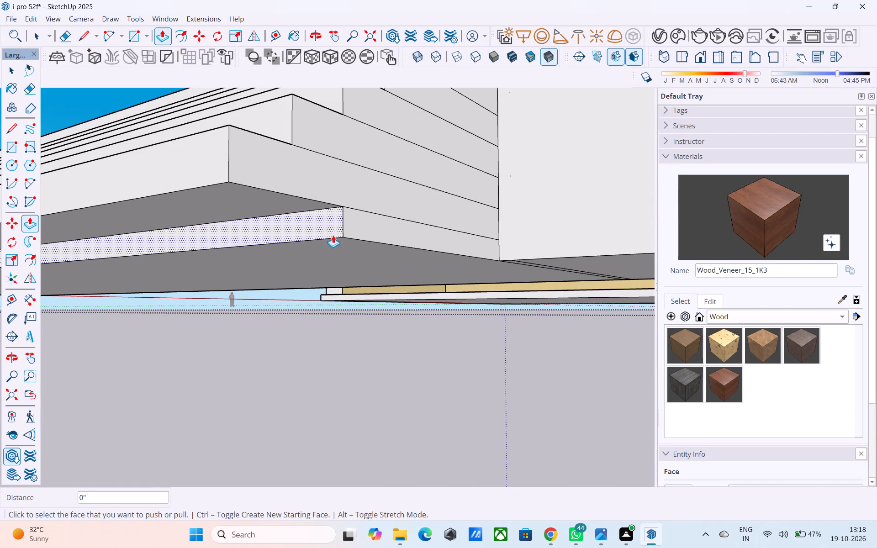
double_click(323, 232)
double_click(274, 217)
Draw a line along the stairs' full length on the top surface, separating the uppermost tread from the platform.
scroll(282, 220, down, 4)
middle_drag(311, 256, 426, 364)
scroll(426, 364, down, 7)
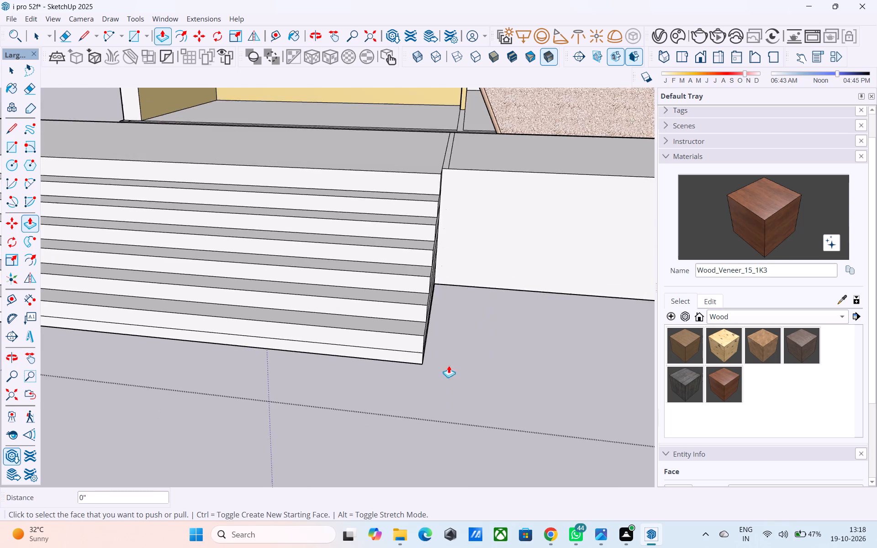
scroll(449, 365, down, 9)
middle_drag(440, 370, 628, 392)
middle_drag(445, 338, 660, 332)
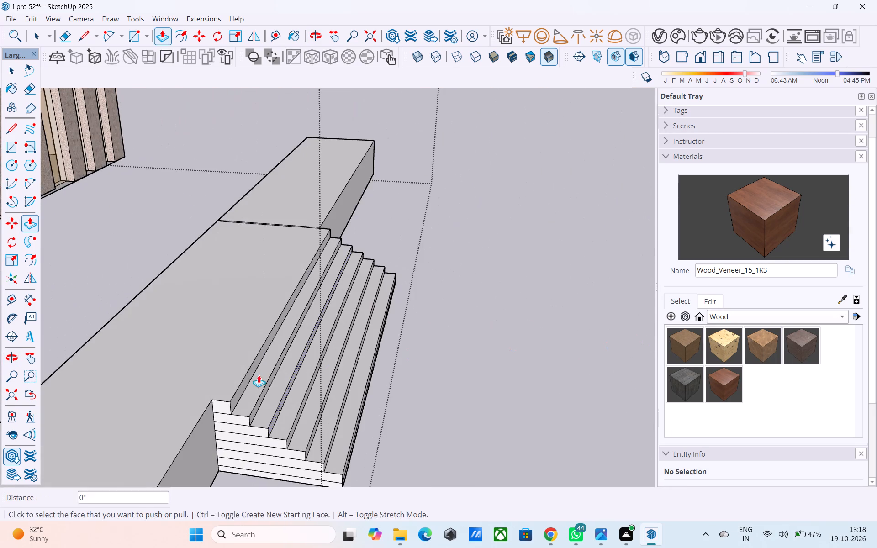
scroll(251, 376, down, 1)
middle_drag(251, 375, 264, 342)
key(space)
scroll(234, 386, up, 2)
key(l)
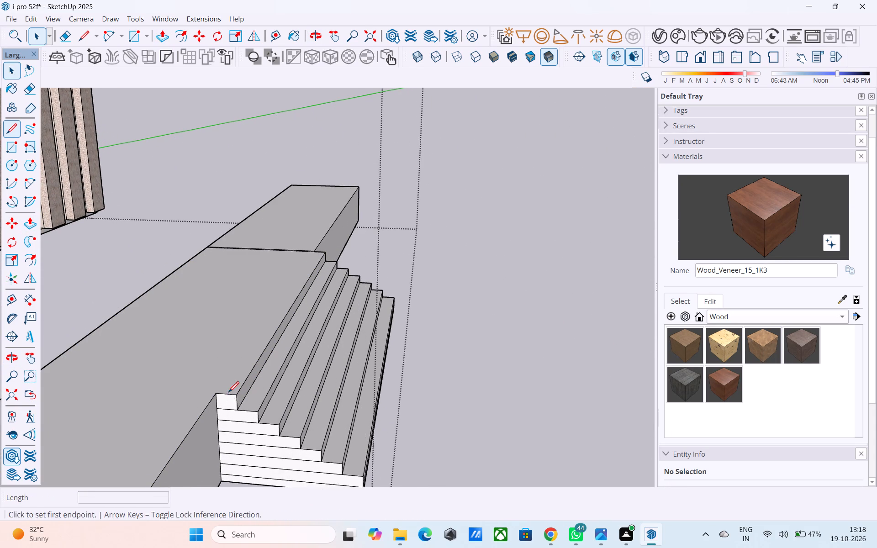
click(215, 391)
click(314, 246)
key(space)
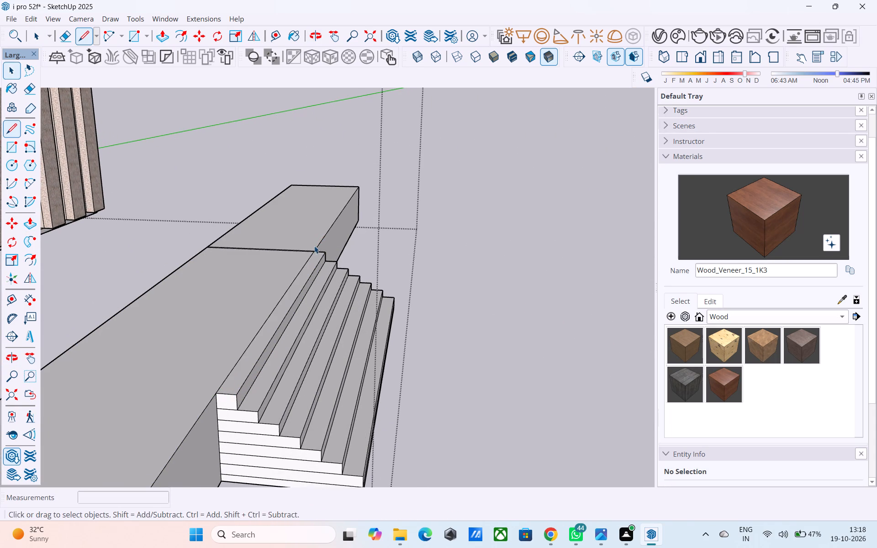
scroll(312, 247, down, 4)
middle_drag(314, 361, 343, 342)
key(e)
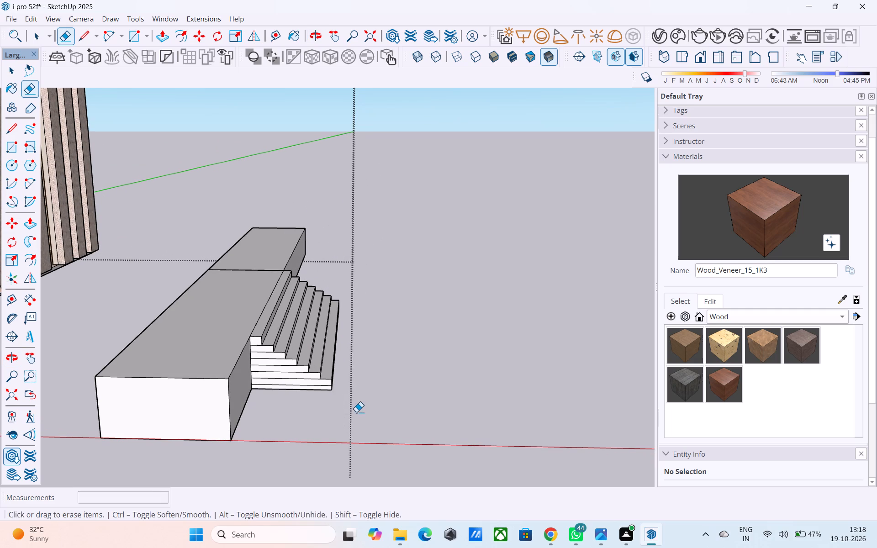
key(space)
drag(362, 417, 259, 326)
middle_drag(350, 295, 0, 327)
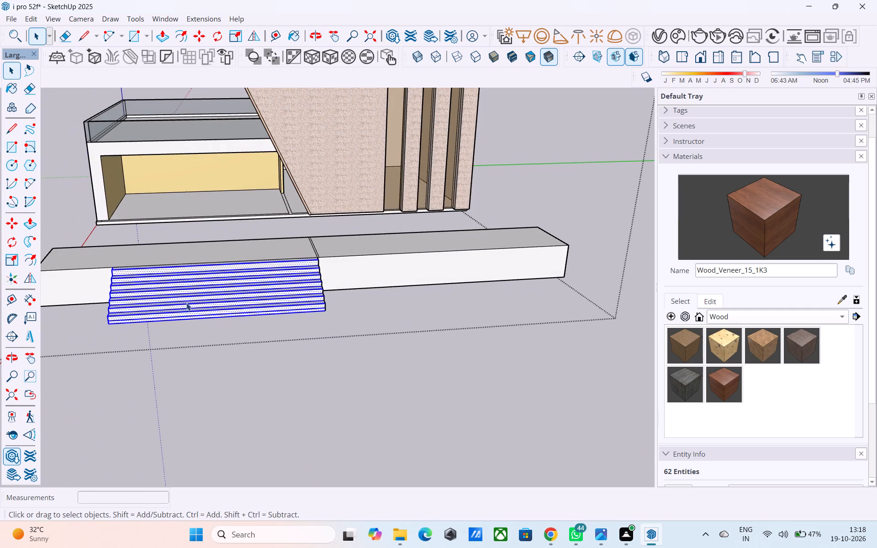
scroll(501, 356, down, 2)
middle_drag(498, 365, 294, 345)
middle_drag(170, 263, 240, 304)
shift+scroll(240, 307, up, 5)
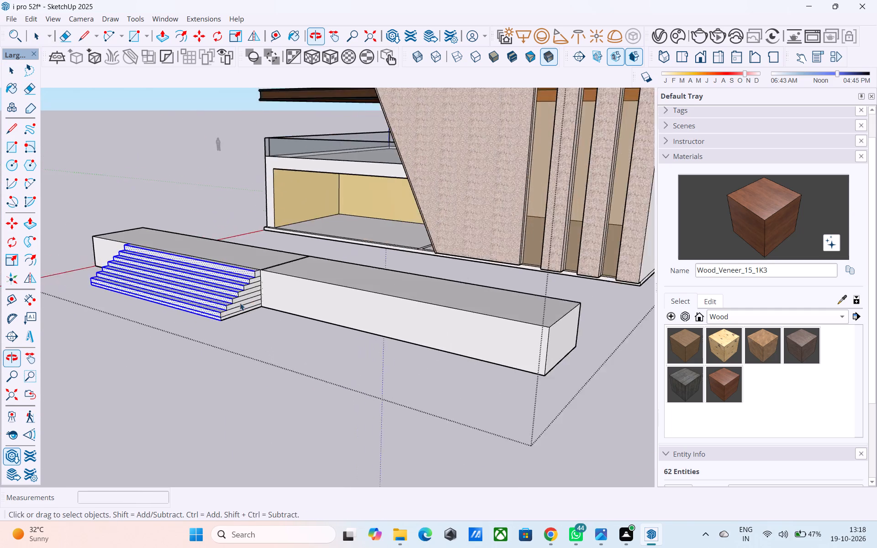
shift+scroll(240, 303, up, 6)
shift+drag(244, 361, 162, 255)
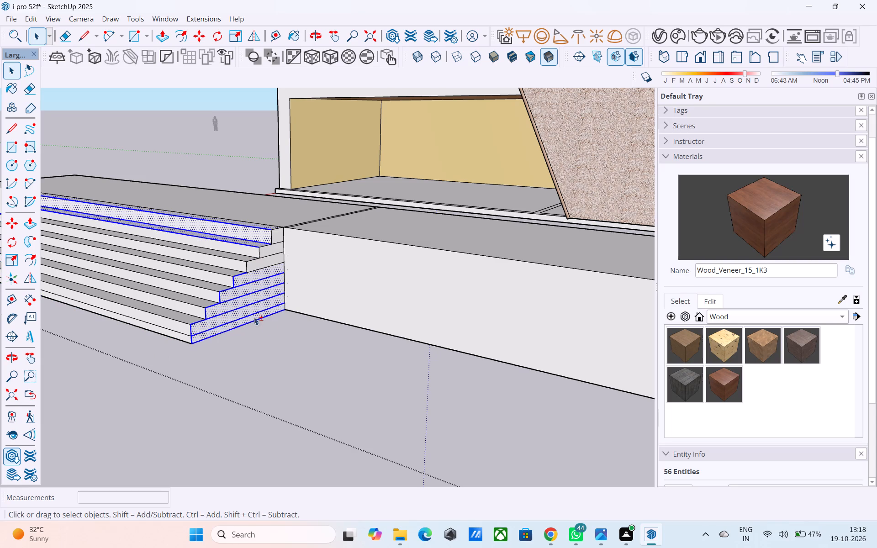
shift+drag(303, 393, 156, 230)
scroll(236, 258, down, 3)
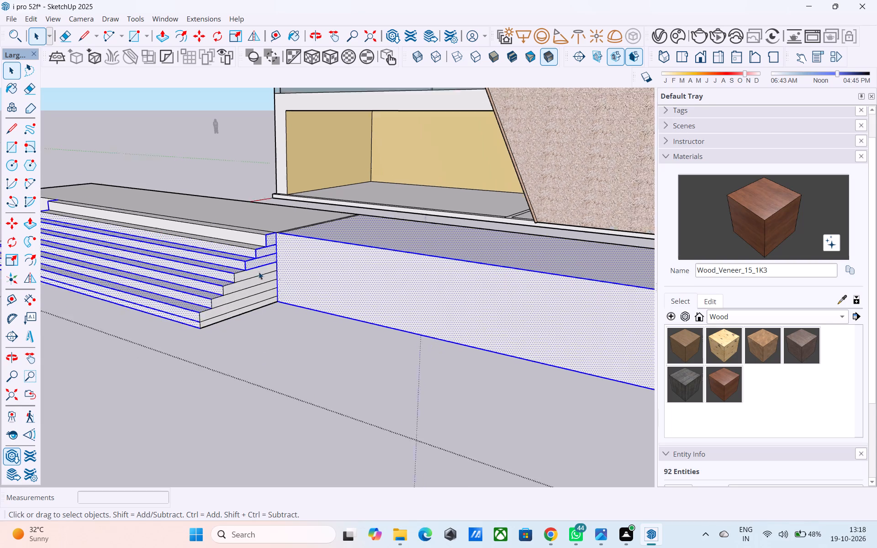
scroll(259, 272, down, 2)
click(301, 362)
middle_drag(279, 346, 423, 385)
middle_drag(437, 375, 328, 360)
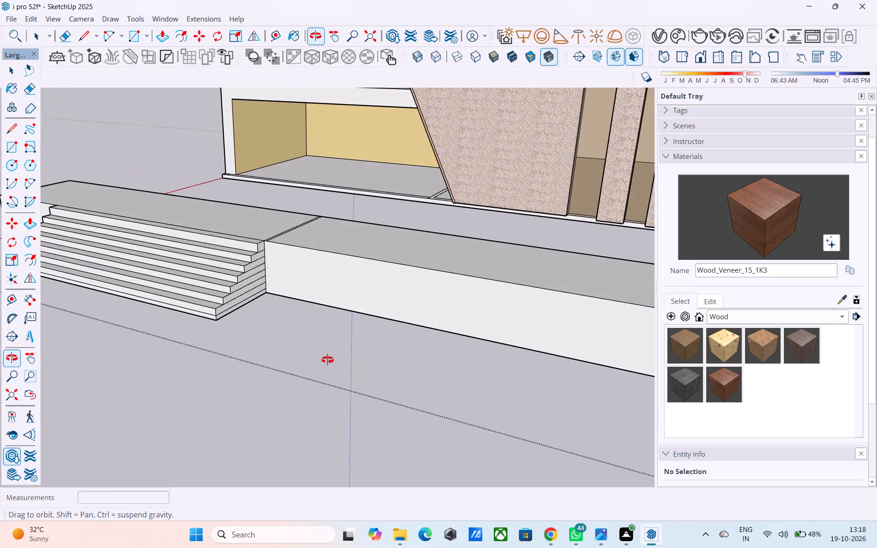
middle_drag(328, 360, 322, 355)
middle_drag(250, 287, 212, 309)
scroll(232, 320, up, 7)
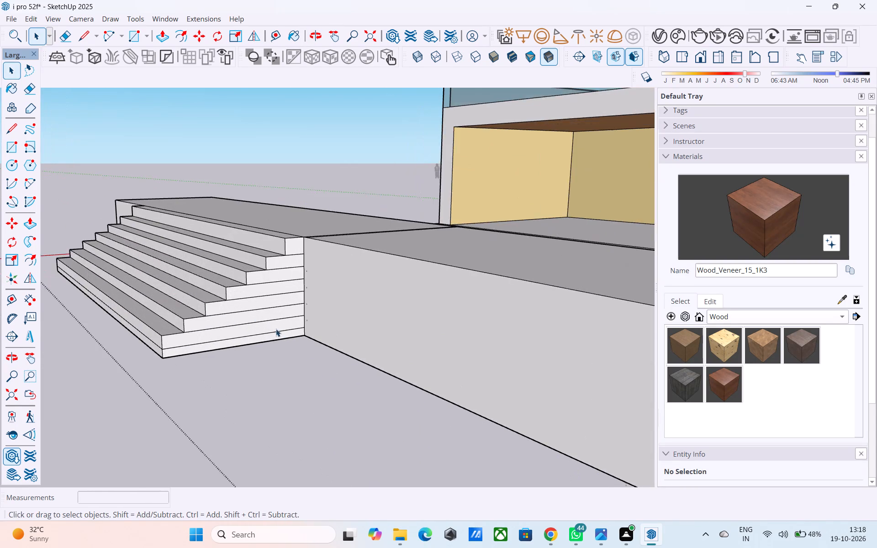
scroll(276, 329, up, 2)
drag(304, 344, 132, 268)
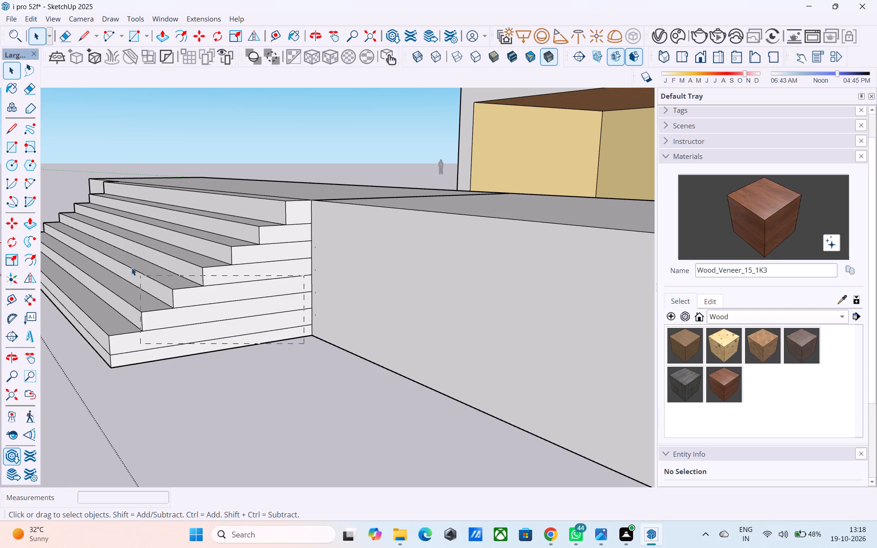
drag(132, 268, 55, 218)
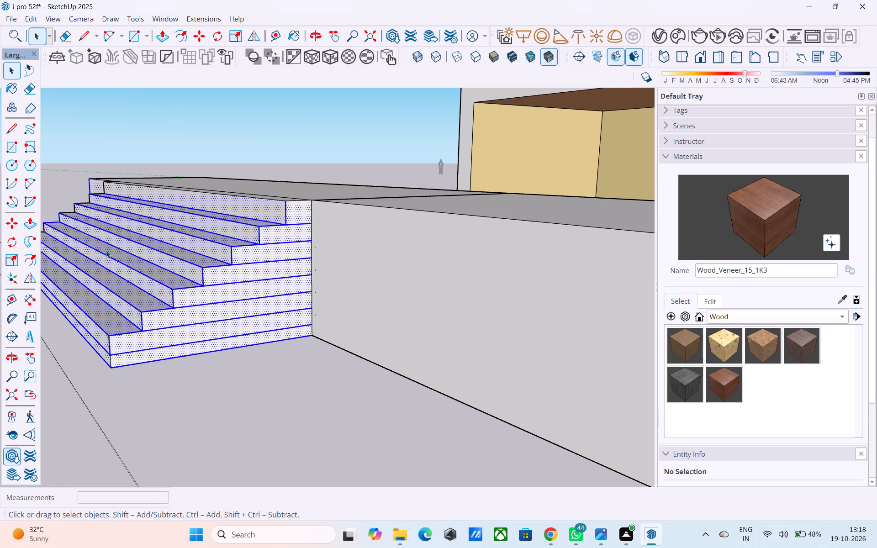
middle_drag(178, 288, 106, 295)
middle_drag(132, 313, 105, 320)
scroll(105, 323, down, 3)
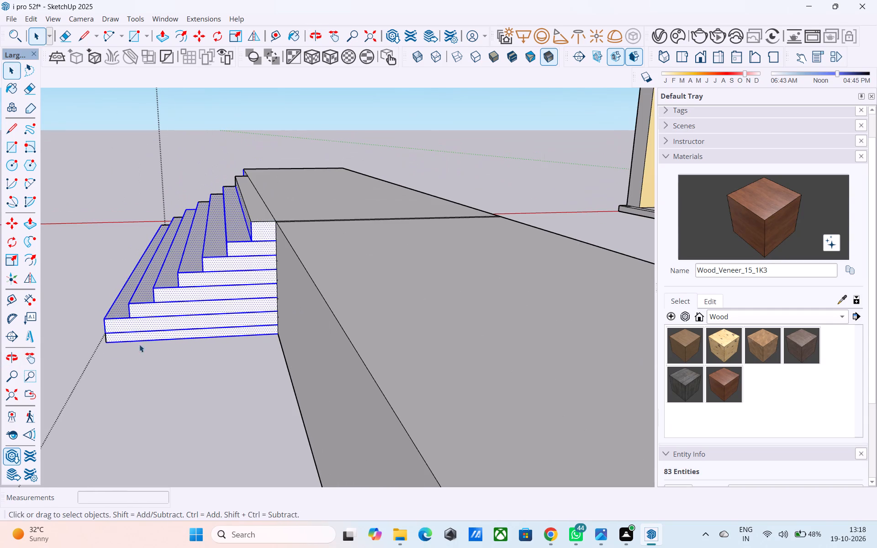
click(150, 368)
Select all the stair faces and edges together from the stairs' end with a crossing selection.
drag(272, 341, 98, 310)
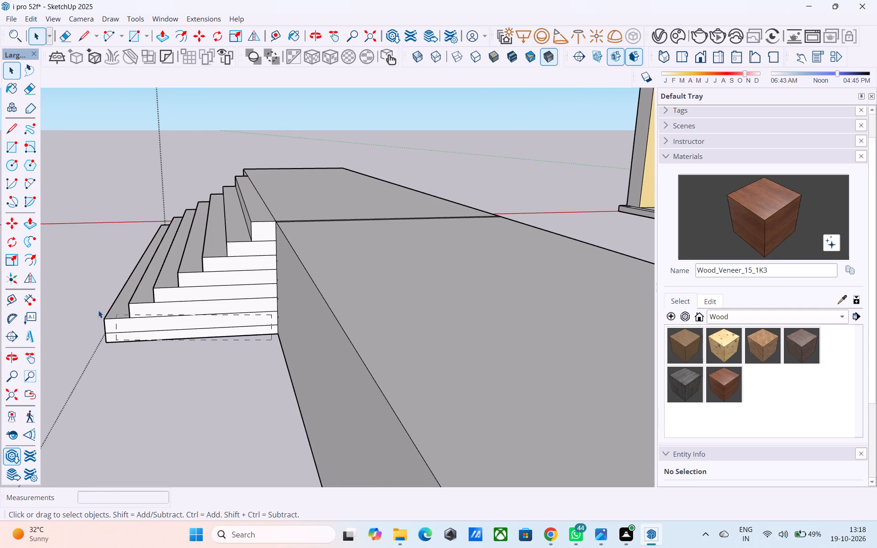
drag(98, 310, 41, 217)
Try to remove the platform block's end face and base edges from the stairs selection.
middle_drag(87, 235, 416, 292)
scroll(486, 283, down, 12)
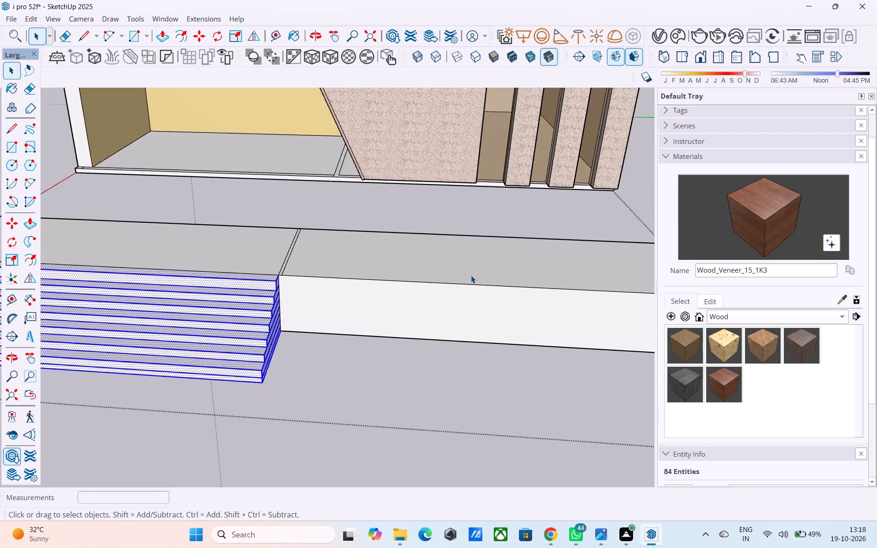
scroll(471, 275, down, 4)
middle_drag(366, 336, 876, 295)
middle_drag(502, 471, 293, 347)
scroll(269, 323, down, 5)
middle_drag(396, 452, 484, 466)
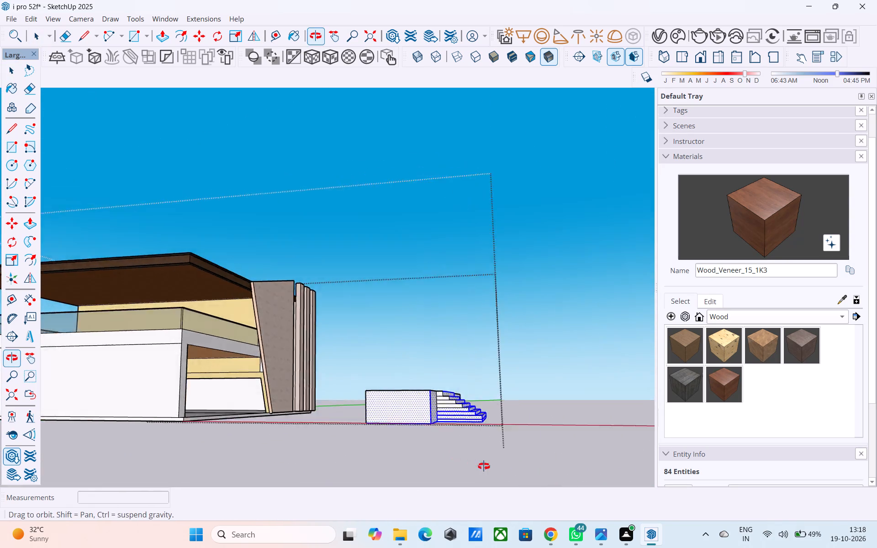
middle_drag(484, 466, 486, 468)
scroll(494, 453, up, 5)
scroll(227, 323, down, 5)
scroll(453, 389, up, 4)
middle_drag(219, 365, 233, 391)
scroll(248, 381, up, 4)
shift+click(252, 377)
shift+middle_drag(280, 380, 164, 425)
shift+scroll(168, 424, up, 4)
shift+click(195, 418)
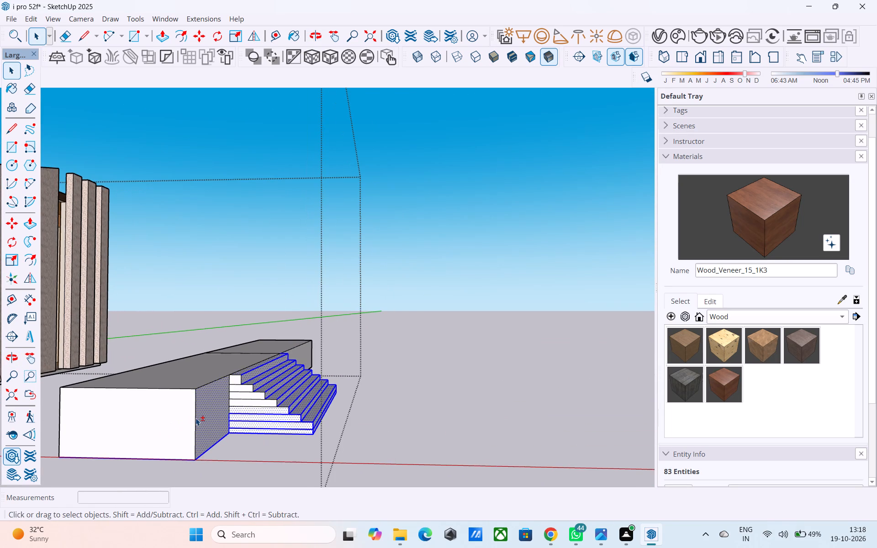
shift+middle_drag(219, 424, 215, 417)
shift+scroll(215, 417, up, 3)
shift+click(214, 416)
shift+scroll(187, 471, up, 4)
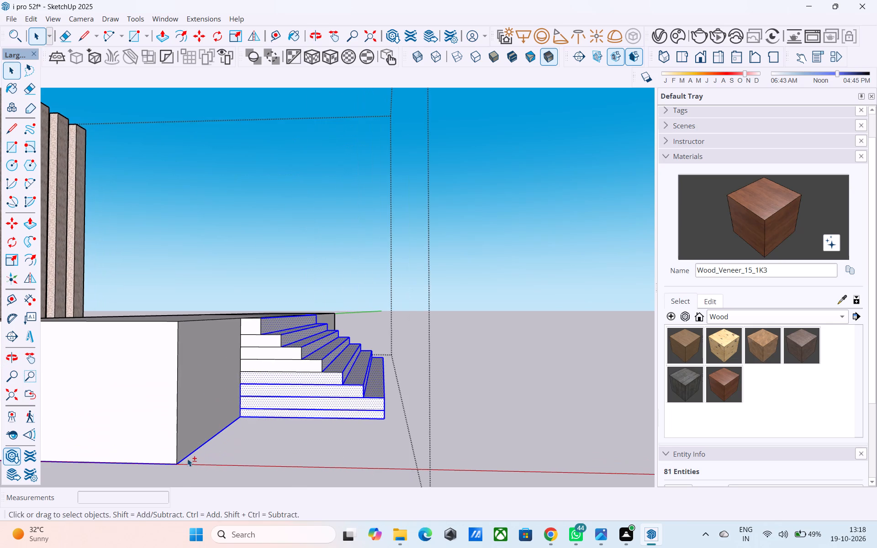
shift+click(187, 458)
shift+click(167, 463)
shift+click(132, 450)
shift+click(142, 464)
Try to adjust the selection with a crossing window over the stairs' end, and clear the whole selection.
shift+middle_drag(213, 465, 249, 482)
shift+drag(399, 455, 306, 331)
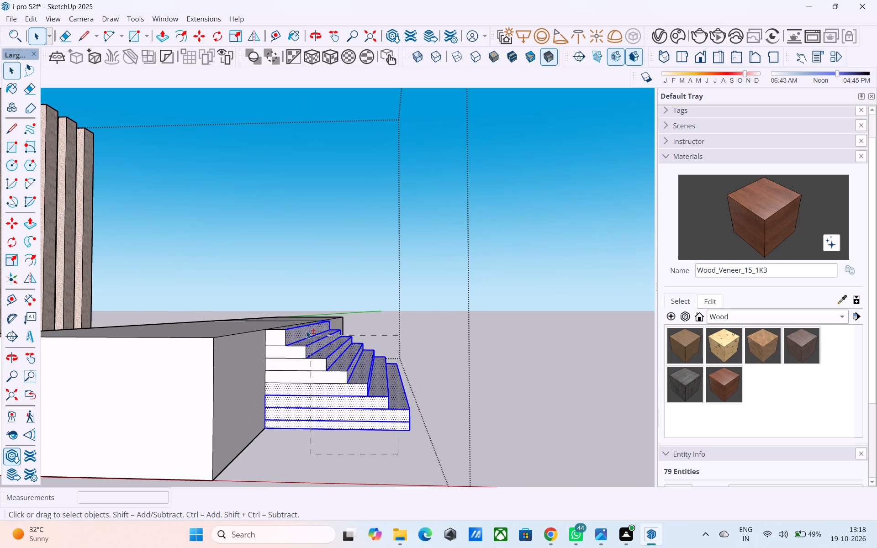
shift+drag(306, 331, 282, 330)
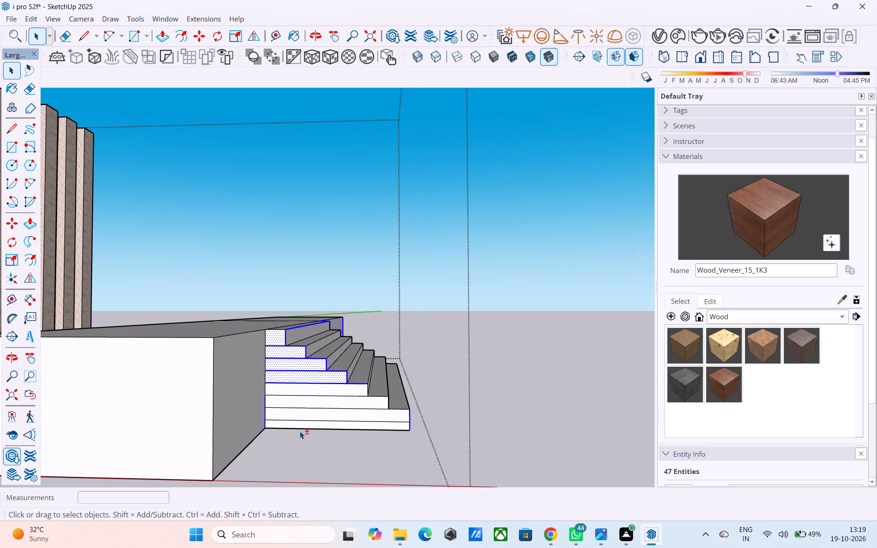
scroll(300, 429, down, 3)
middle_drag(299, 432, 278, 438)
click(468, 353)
Examine how the stairs and long platform sit in front of the building's facade.
middle_drag(395, 378, 312, 414)
scroll(350, 380, down, 2)
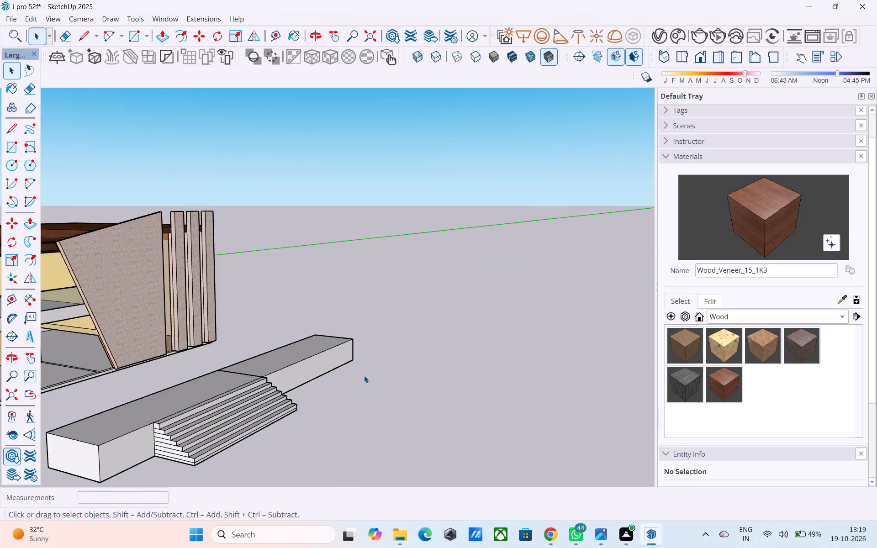
scroll(364, 375, down, 5)
middle_drag(374, 371, 160, 385)
scroll(140, 355, up, 4)
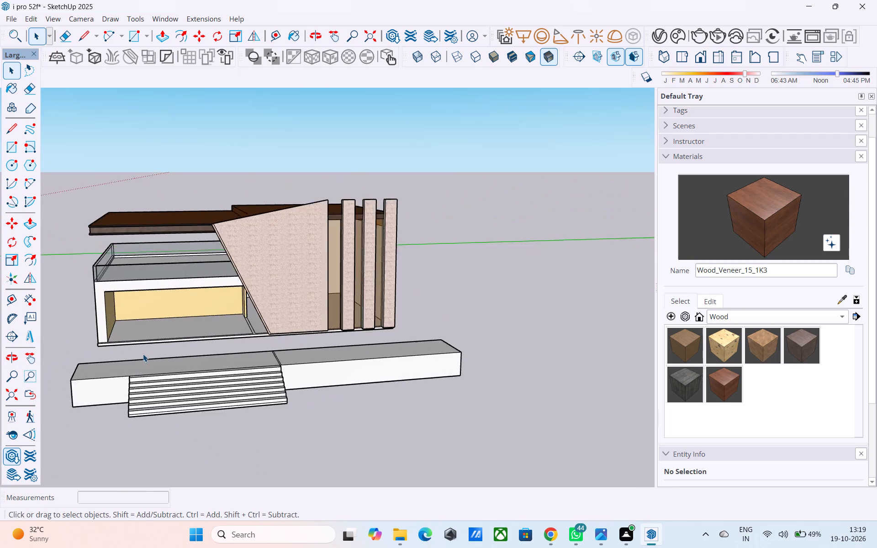
scroll(143, 354, up, 6)
scroll(139, 356, down, 3)
middle_click(142, 362)
scroll(148, 369, down, 4)
middle_drag(163, 381, 169, 400)
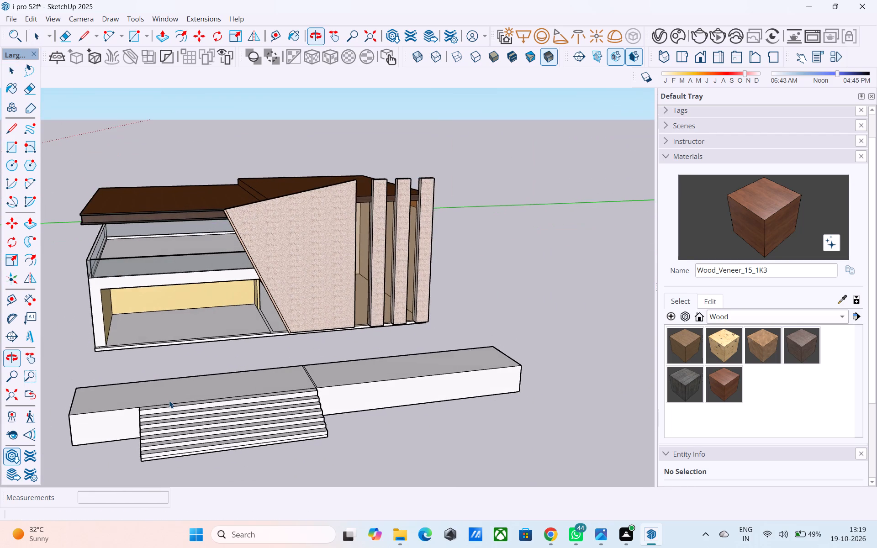
middle_drag(169, 400, 357, 443)
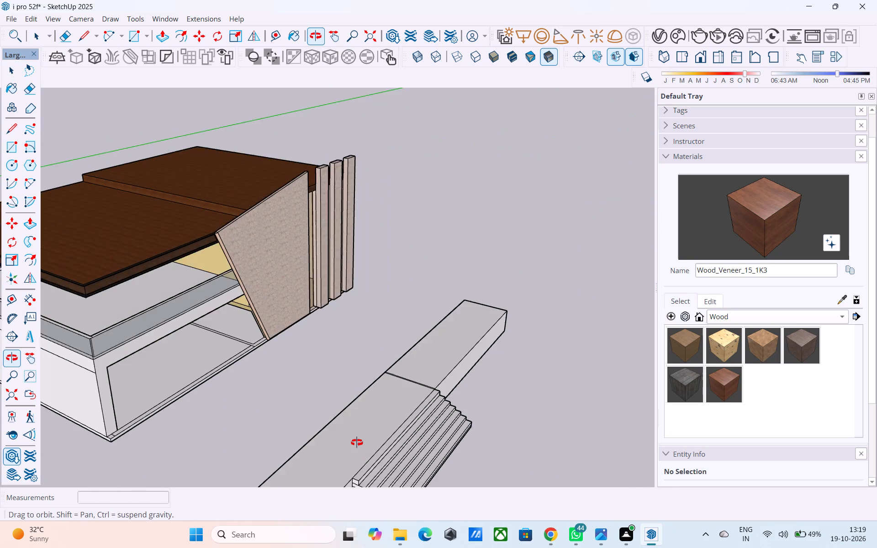
middle_drag(357, 443, 356, 424)
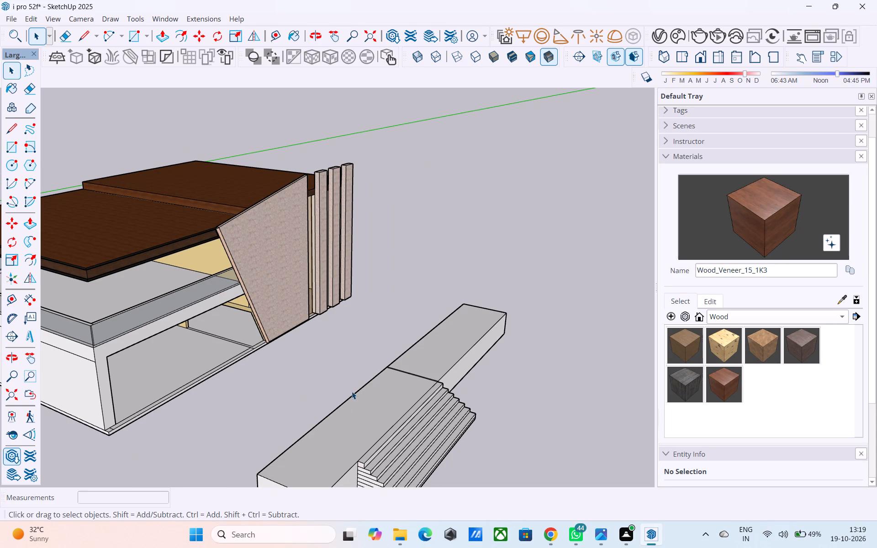
middle_drag(313, 389, 290, 353)
scroll(299, 352, up, 5)
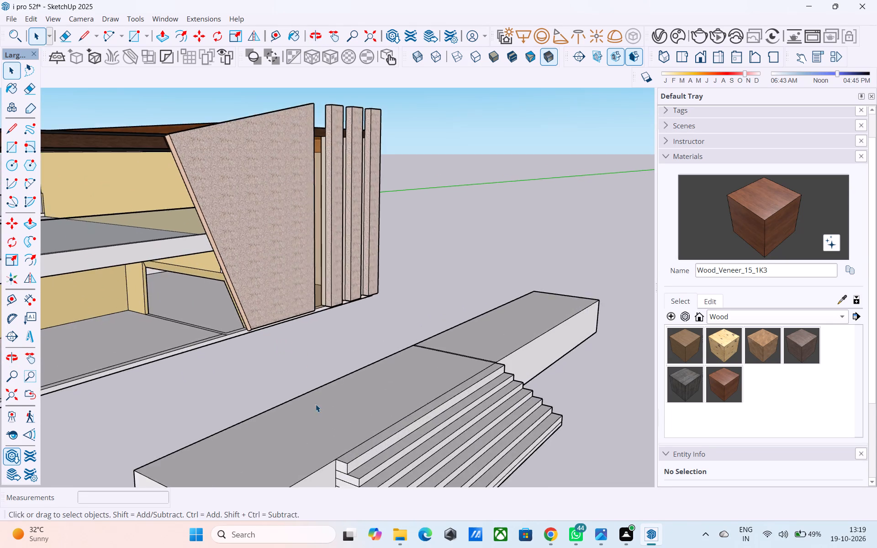
middle_drag(308, 399, 285, 333)
scroll(284, 328, down, 5)
scroll(300, 392, up, 10)
Inside the platform group, Push/Pull the top five stair risers back flush with the platform's front face, the fifth by 4' 2".
click(323, 366)
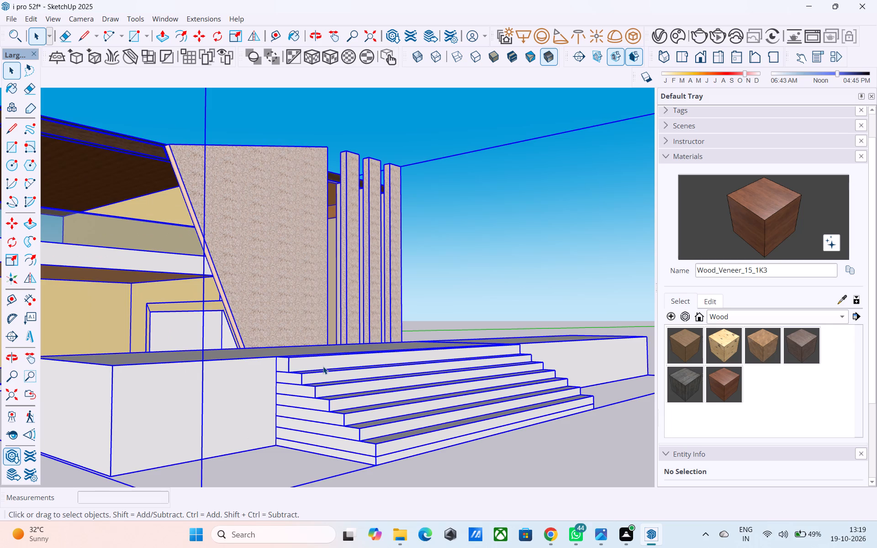
double_click(320, 366)
click(320, 365)
key(p)
click(320, 365)
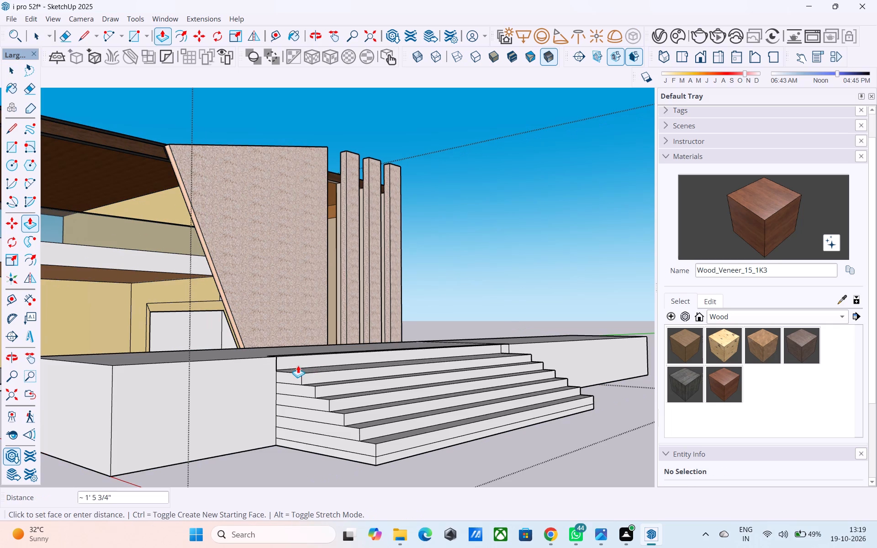
click(263, 382)
scroll(339, 382, up, 4)
click(326, 373)
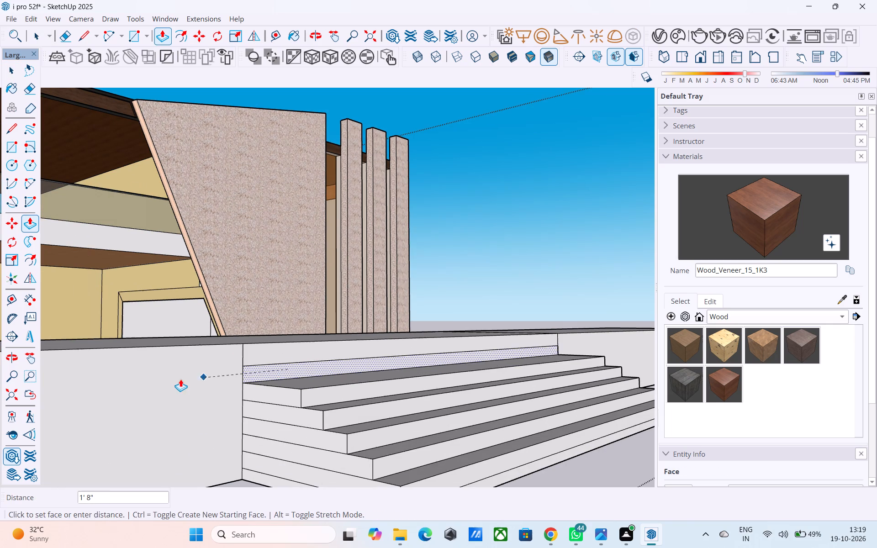
click(180, 379)
click(318, 394)
click(170, 395)
click(352, 416)
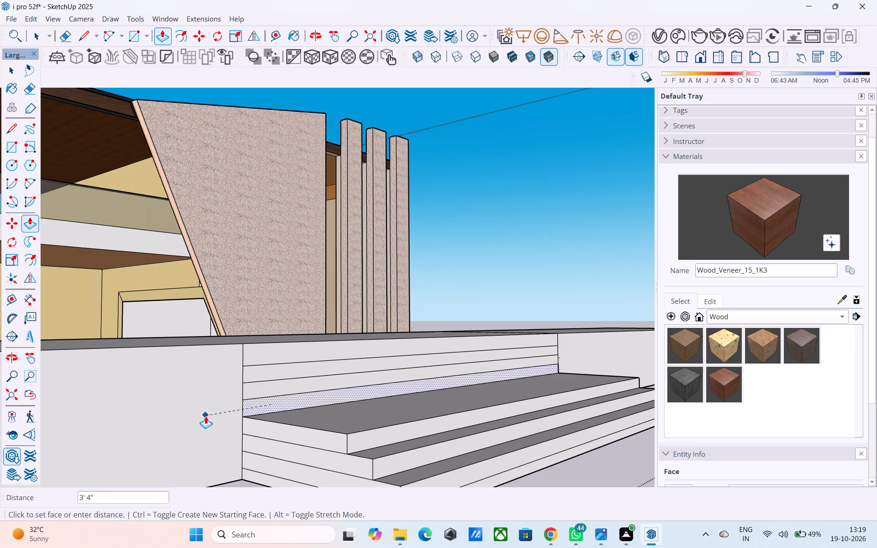
click(206, 416)
click(372, 439)
click(178, 437)
Push/Pull the three lowest strips back to the platform's front face, bringing the over-recessed sixth strip out 3' 1 13/16" to sit flush.
scroll(271, 393, down, 5)
scroll(384, 452, up, 4)
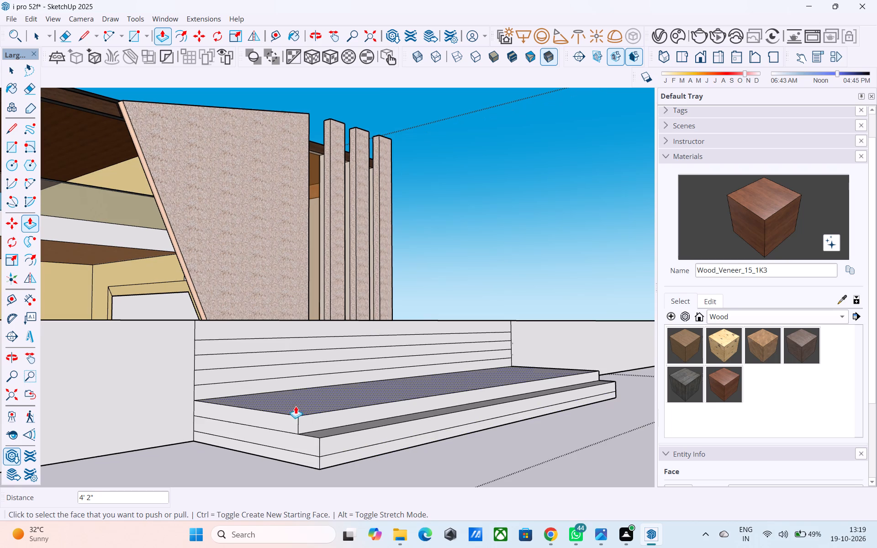
click(302, 416)
click(148, 397)
click(343, 437)
click(155, 394)
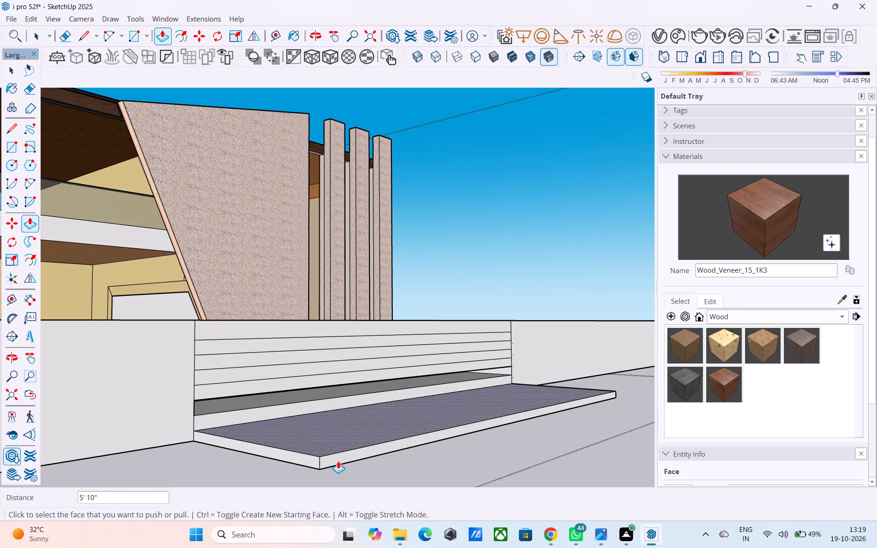
click(348, 462)
click(136, 411)
scroll(209, 403, up, 11)
middle_drag(211, 401, 208, 393)
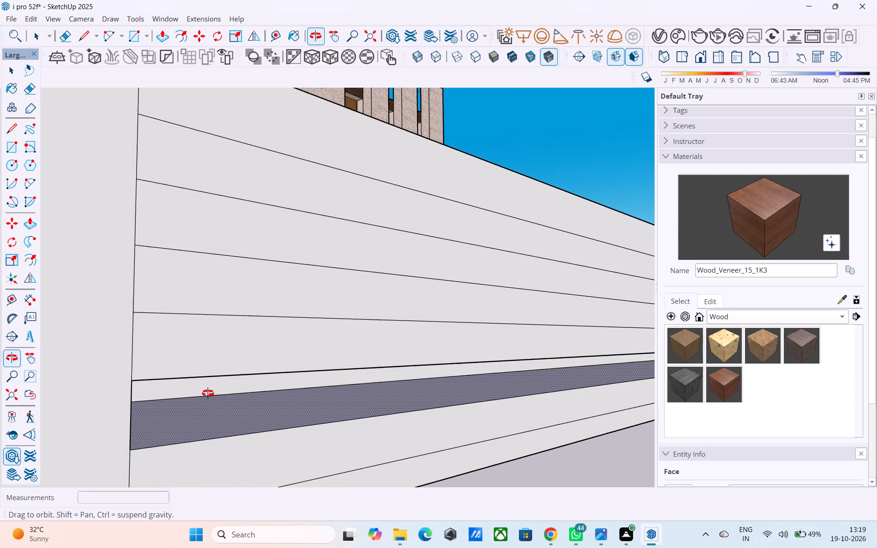
middle_drag(208, 393, 208, 390)
click(208, 386)
click(99, 348)
scroll(169, 356, down, 15)
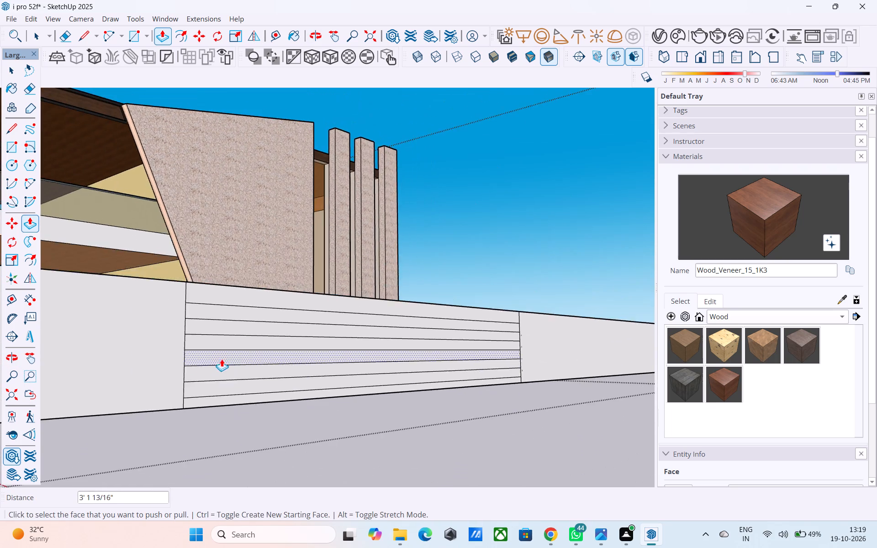
Push/Pull the top two strips back 8', cutting them through the platform's full depth between the two ends.
middle_drag(222, 350, 285, 461)
scroll(358, 373, down, 5)
click(273, 329)
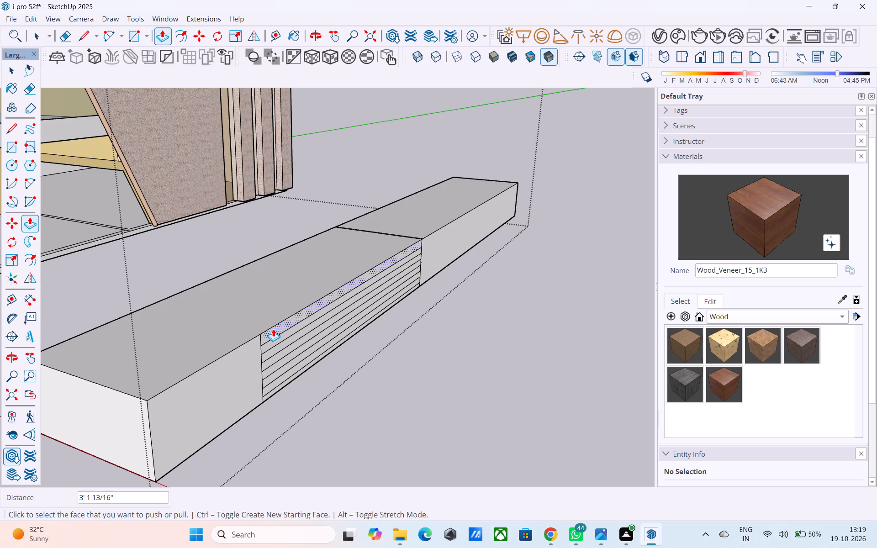
click(131, 307)
middle_drag(317, 307, 300, 303)
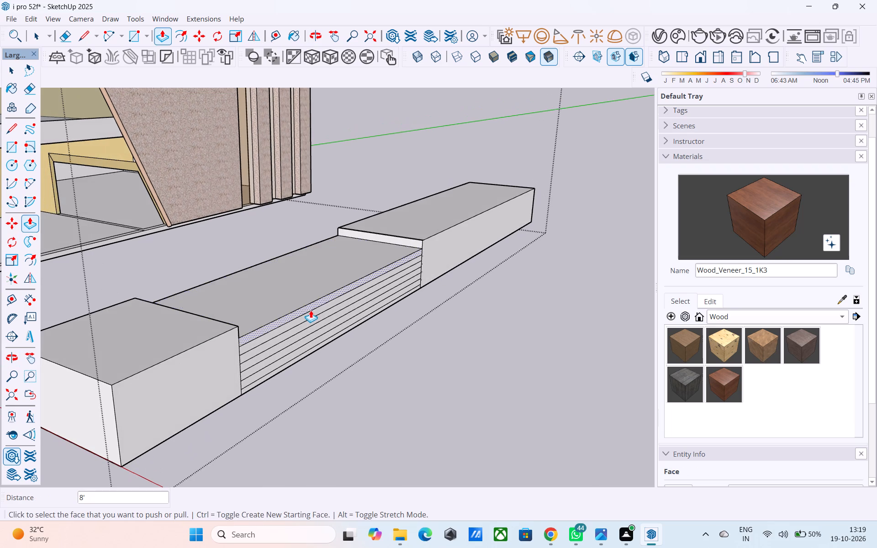
click(311, 306)
click(123, 299)
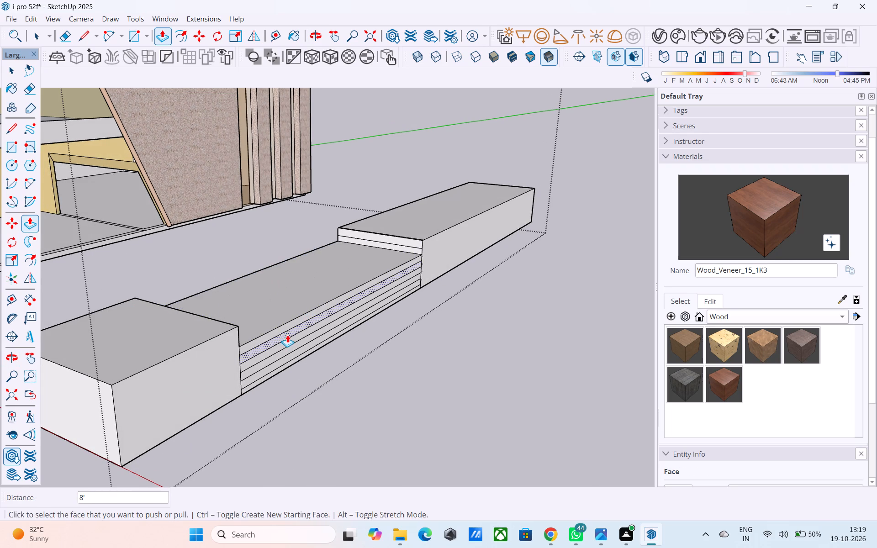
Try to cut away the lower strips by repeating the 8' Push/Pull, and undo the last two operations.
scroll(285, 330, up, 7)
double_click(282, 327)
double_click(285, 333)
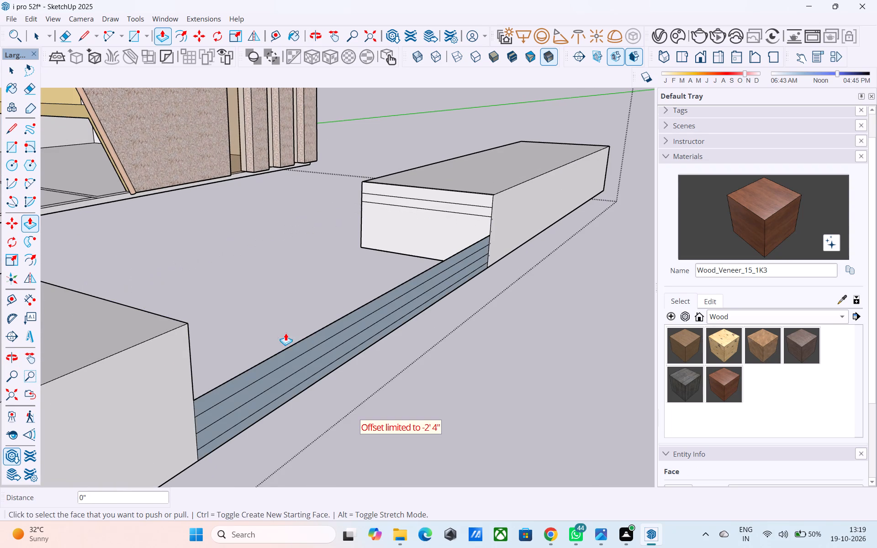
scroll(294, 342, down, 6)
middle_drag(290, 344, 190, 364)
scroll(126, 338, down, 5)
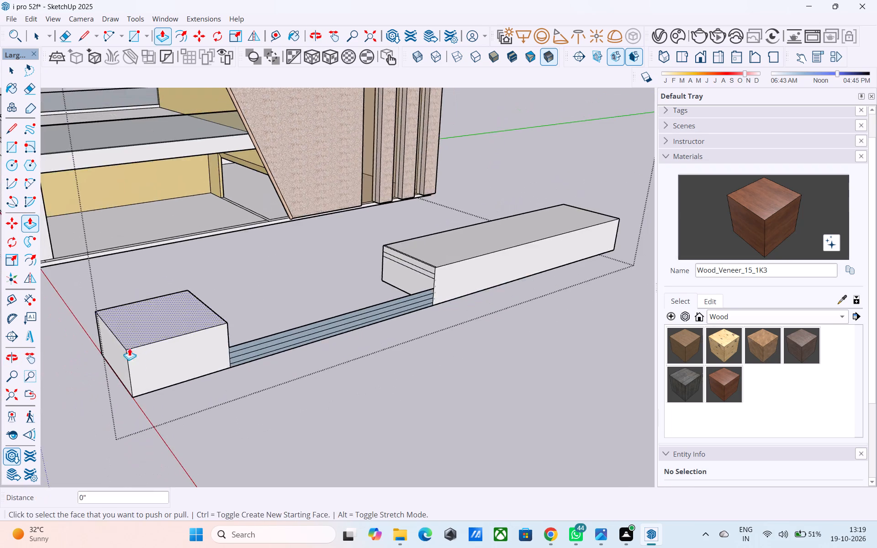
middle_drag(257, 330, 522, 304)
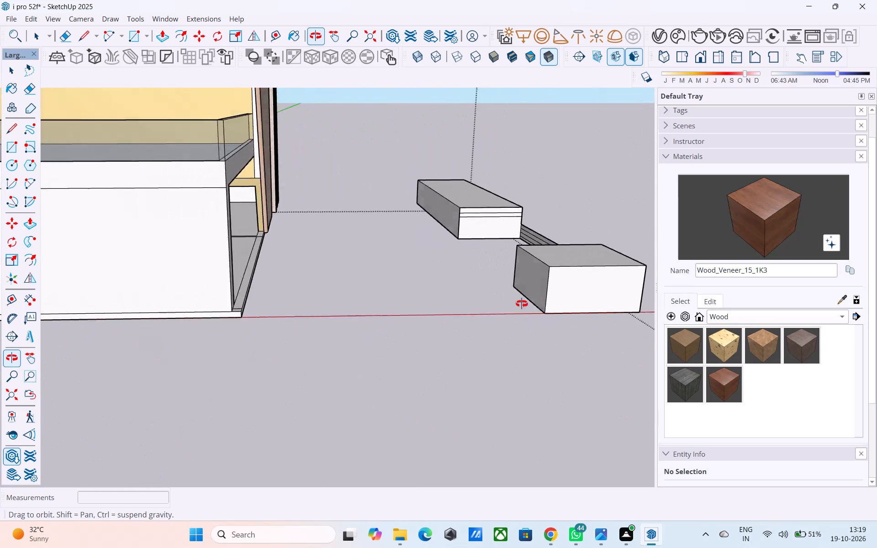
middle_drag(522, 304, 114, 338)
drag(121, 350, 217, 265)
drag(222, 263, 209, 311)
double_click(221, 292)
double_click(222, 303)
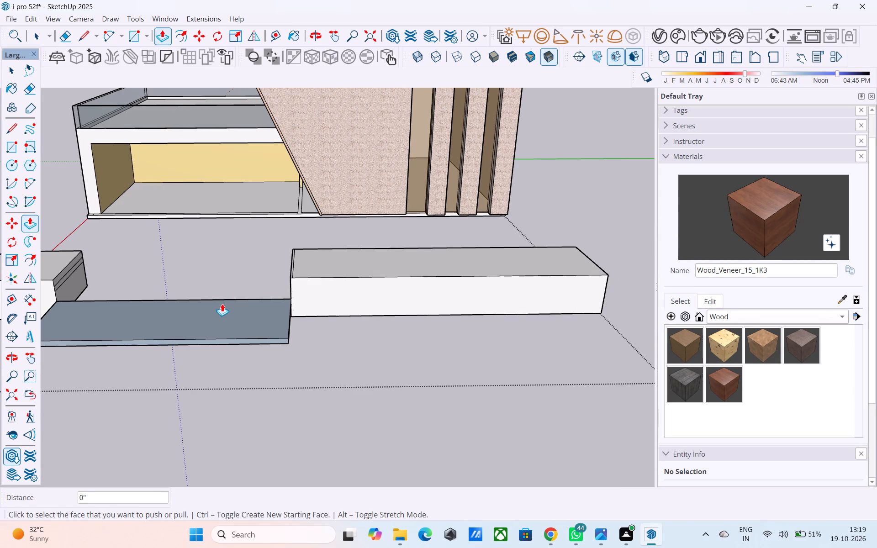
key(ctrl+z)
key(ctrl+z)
Repeat the Push/Pull on each remaining strip down to the ground, removing the middle section between the two end blocks.
scroll(220, 303, up, 5)
double_click(218, 293)
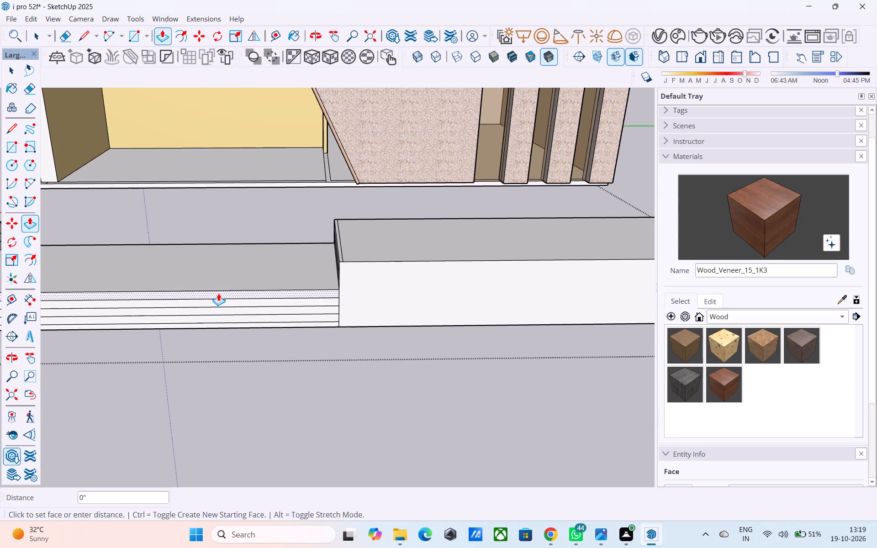
double_click(221, 297)
key(ctrl+z)
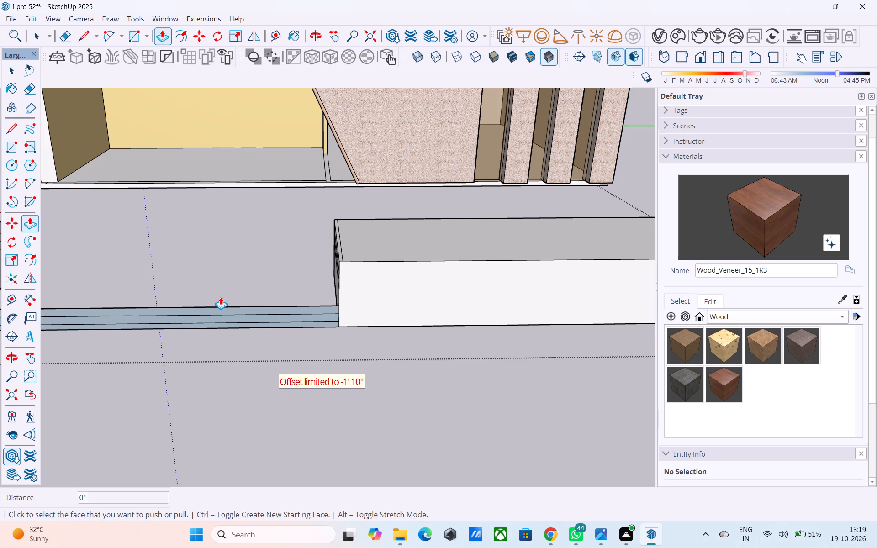
scroll(219, 298, up, 4)
double_click(225, 300)
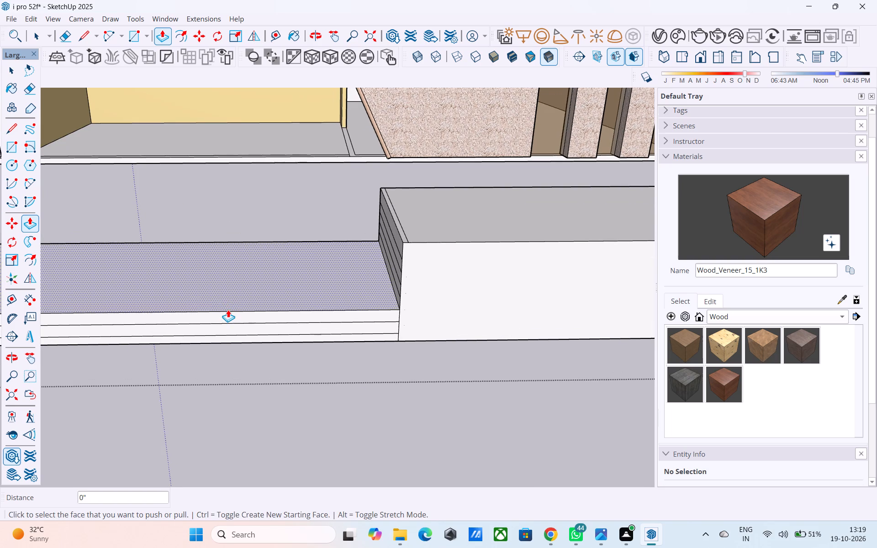
double_click(225, 318)
double_click(225, 325)
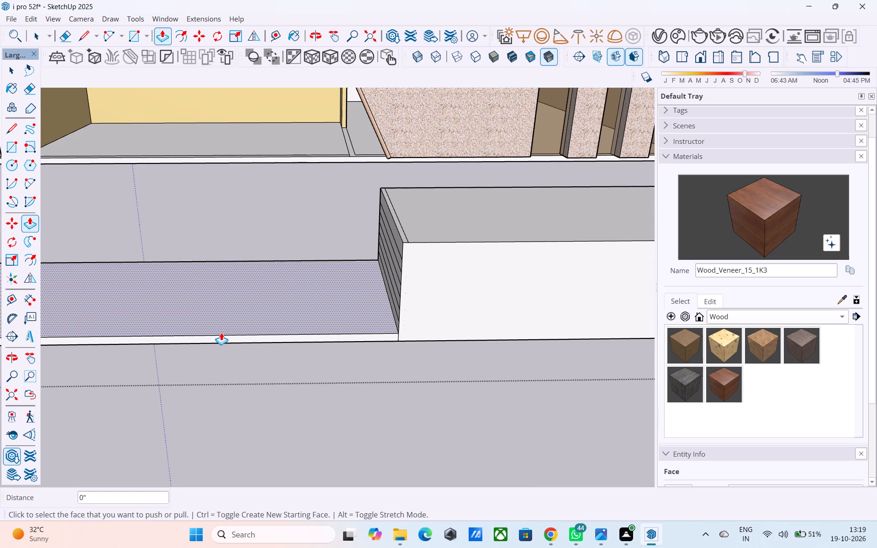
double_click(221, 332)
Draw a vertical rectangle closing the gap's building side, from one end block's top corner to the opposite block's bottom corner.
scroll(225, 327, down, 10)
middle_drag(284, 337, 581, 331)
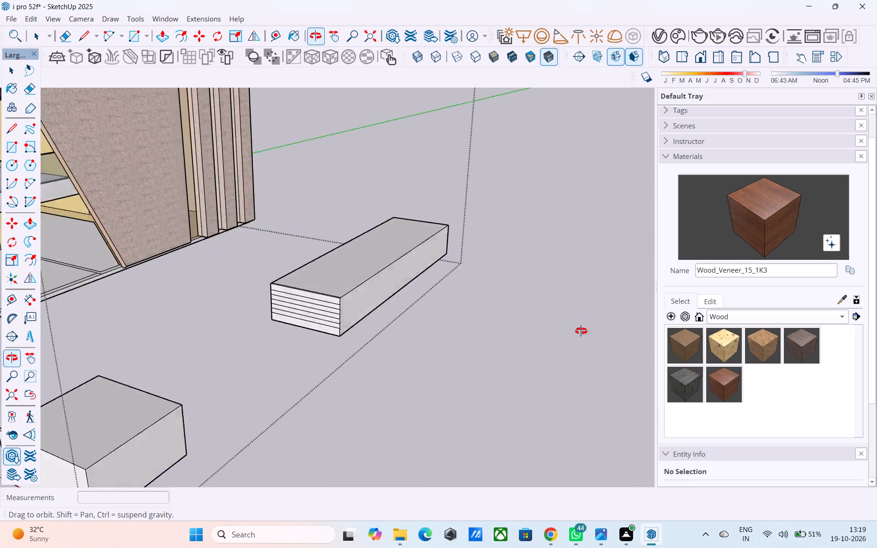
middle_drag(581, 331, 768, 306)
middle_drag(307, 399, 380, 386)
key(r)
middle_drag(387, 354, 337, 367)
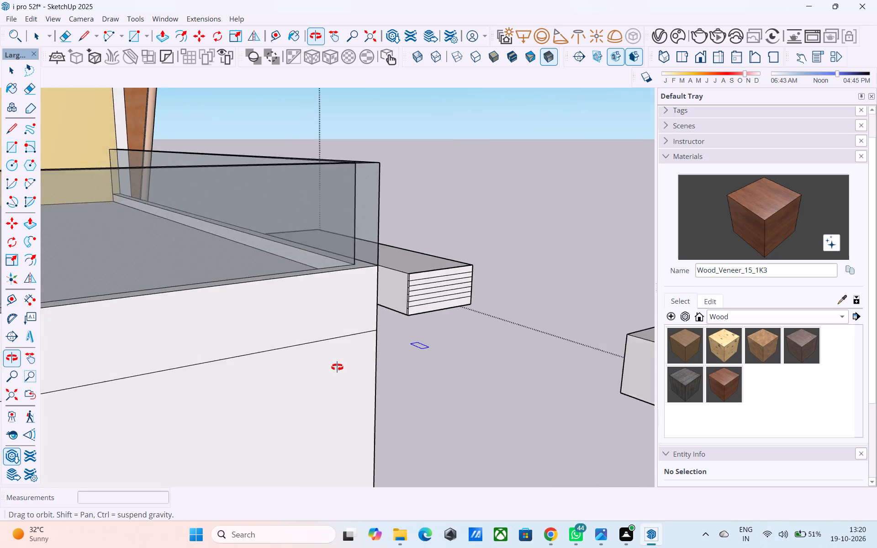
middle_drag(337, 367, 219, 419)
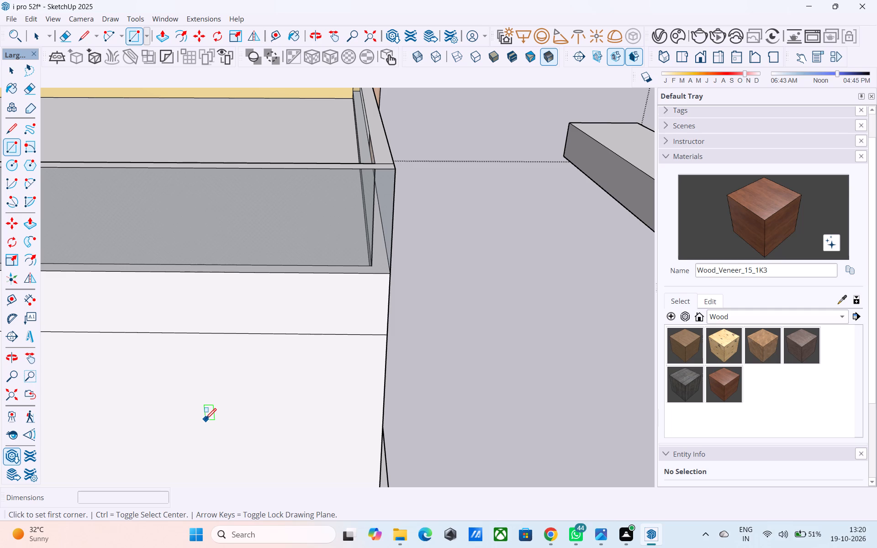
scroll(181, 422, down, 3)
middle_drag(237, 338, 233, 305)
scroll(238, 296, down, 12)
middle_drag(259, 322, 266, 322)
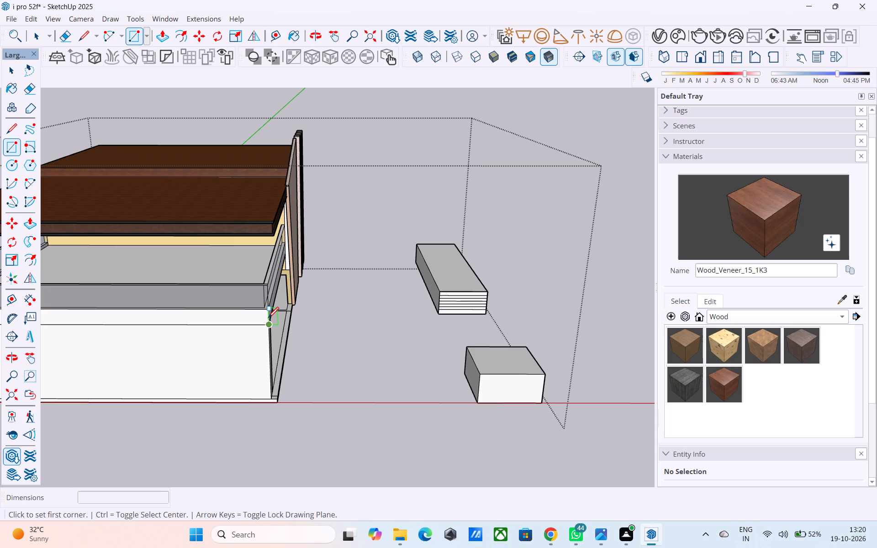
scroll(484, 273, down, 2)
middle_drag(484, 273, 510, 299)
scroll(454, 248, down, 1)
scroll(510, 298, up, 20)
scroll(510, 298, up, 8)
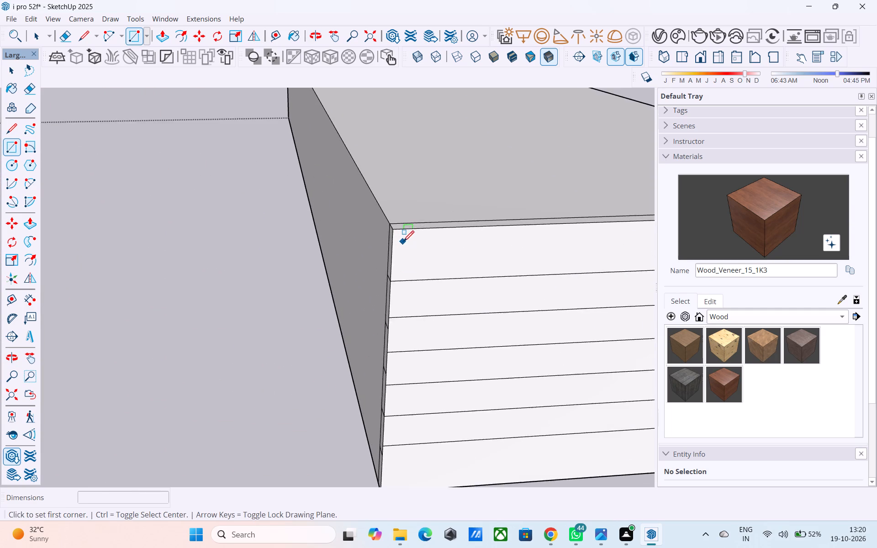
scroll(403, 242, up, 2)
click(391, 225)
scroll(391, 223, down, 20)
scroll(391, 223, down, 4)
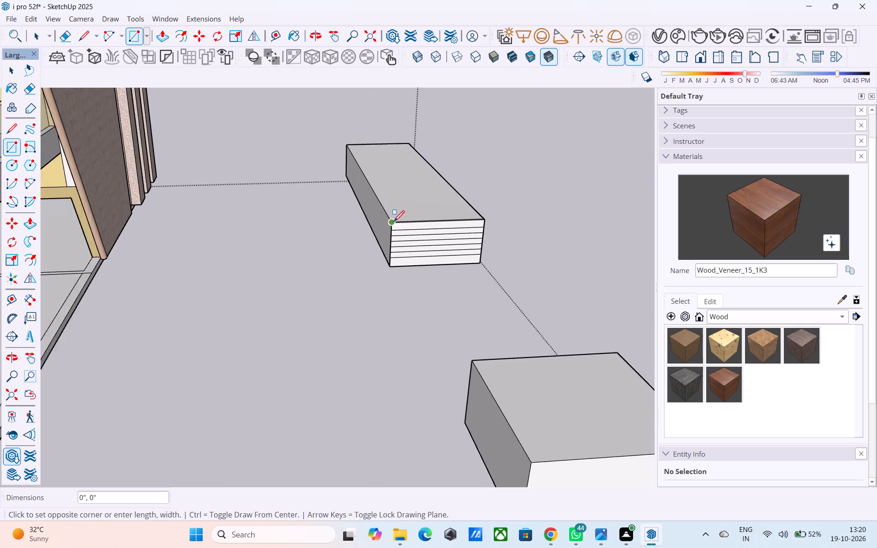
scroll(394, 222, down, 2)
middle_drag(403, 249, 486, 253)
scroll(499, 305, up, 20)
scroll(499, 305, up, 1)
middle_drag(479, 346, 506, 359)
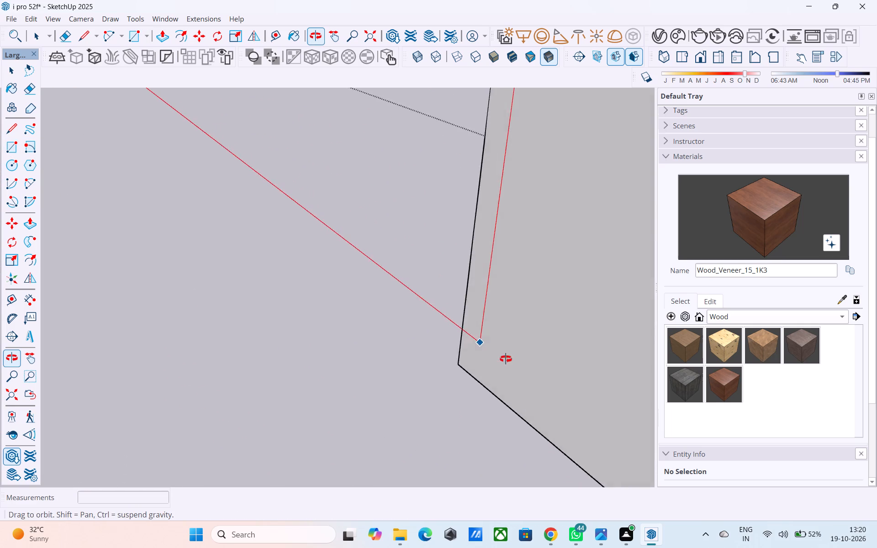
middle_drag(506, 359, 702, 350)
click(460, 316)
Copy the new vertical face 2" inward into the gap between the two end blocks.
middle_drag(317, 323, 184, 324)
scroll(229, 303, down, 5)
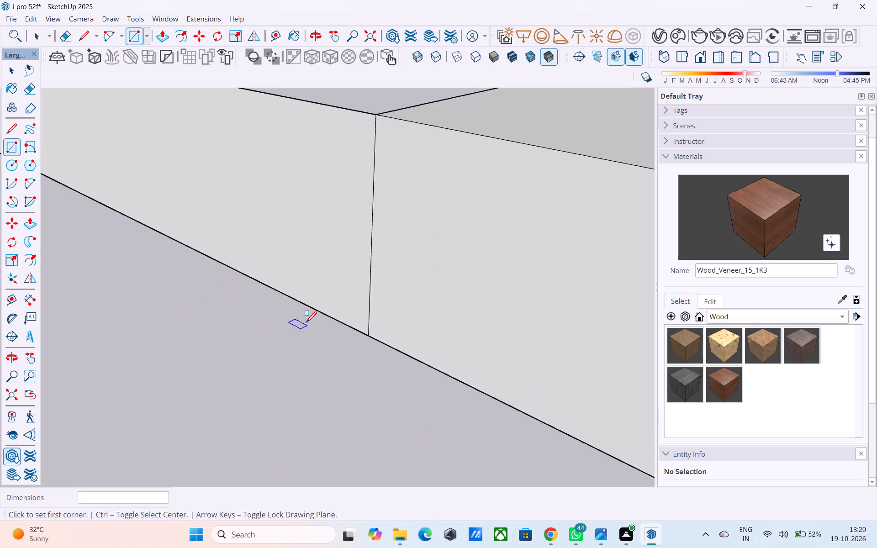
scroll(306, 323, down, 4)
middle_drag(338, 341, 201, 348)
scroll(205, 334, down, 10)
middle_drag(247, 312, 249, 398)
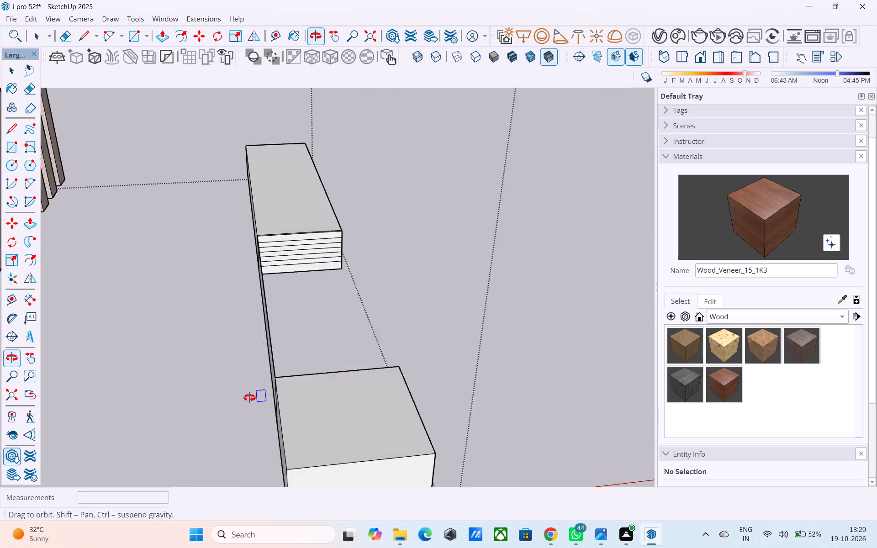
middle_drag(249, 398, 237, 390)
scroll(264, 286, up, 11)
shift+middle_drag(221, 216, 316, 219)
scroll(314, 215, down, 7)
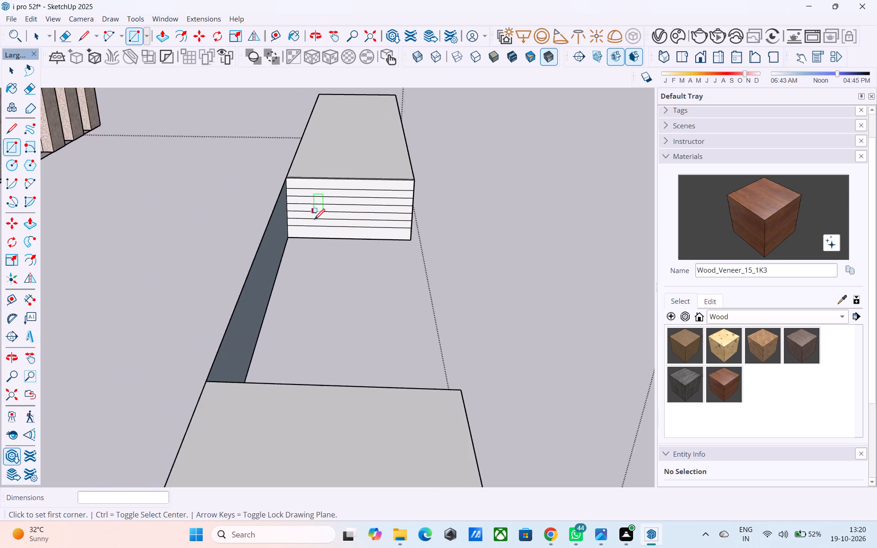
scroll(314, 221, down, 7)
middle_drag(328, 259, 343, 292)
scroll(343, 292, up, 5)
middle_drag(344, 289, 361, 295)
scroll(340, 253, up, 13)
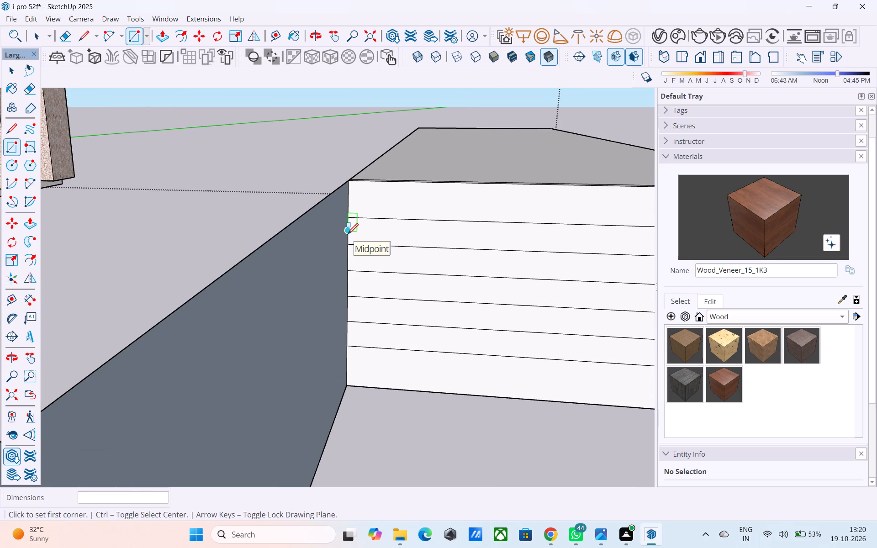
middle_drag(349, 235, 332, 238)
scroll(349, 236, up, 1)
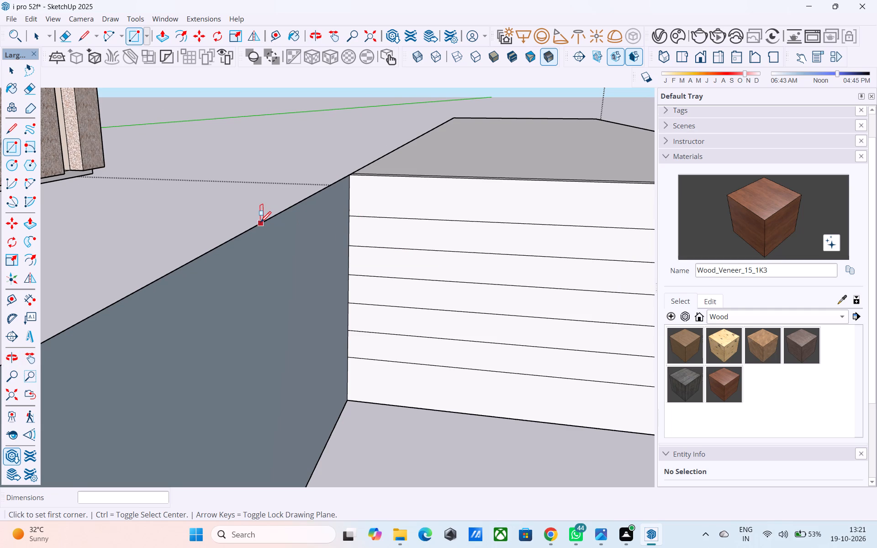
middle_drag(330, 219, 301, 303)
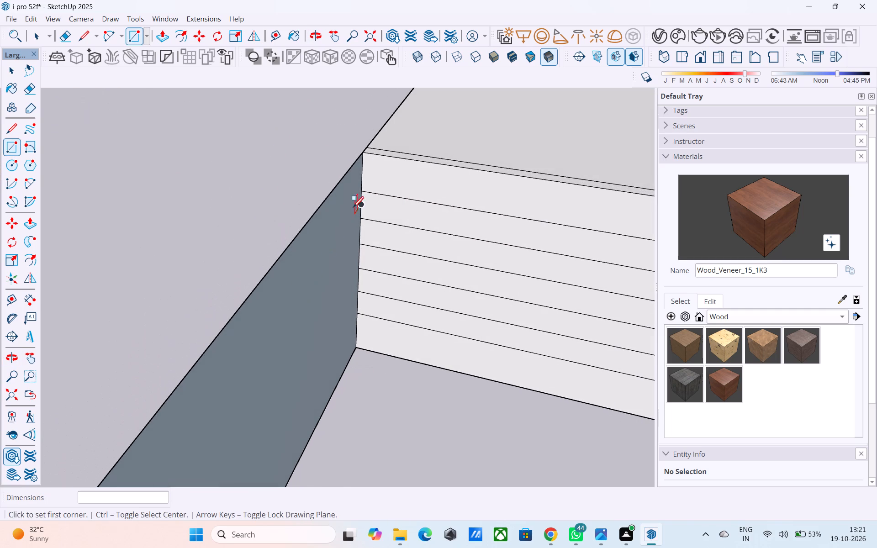
key(space)
click(353, 184)
key(m)
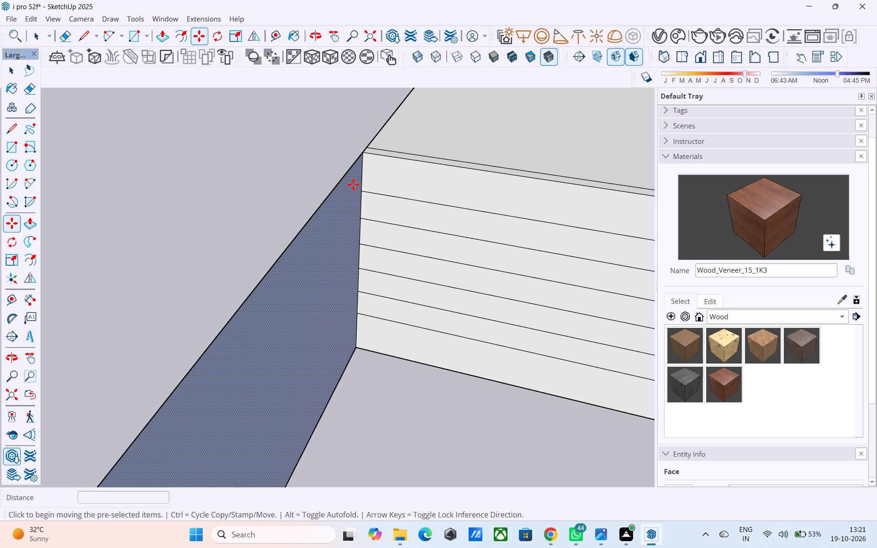
click(363, 154)
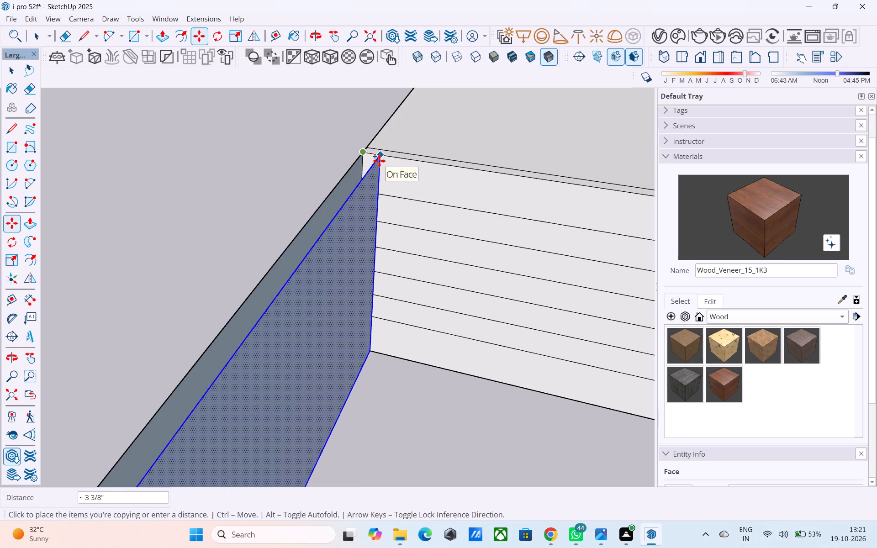
text(2")
key(Return)
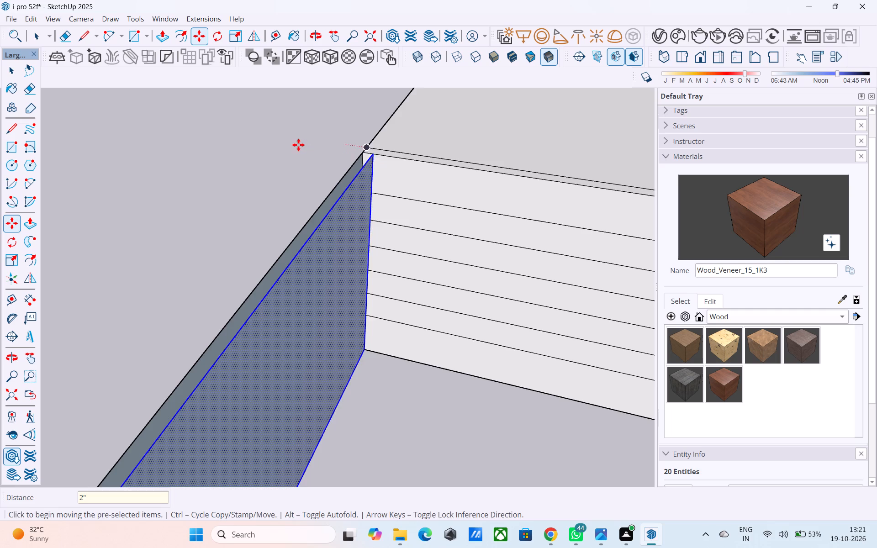
Reverse the copied inner face so its front side faces the gap.
scroll(298, 139, down, 5)
middle_drag(312, 164, 340, 184)
scroll(336, 182, up, 3)
key(space)
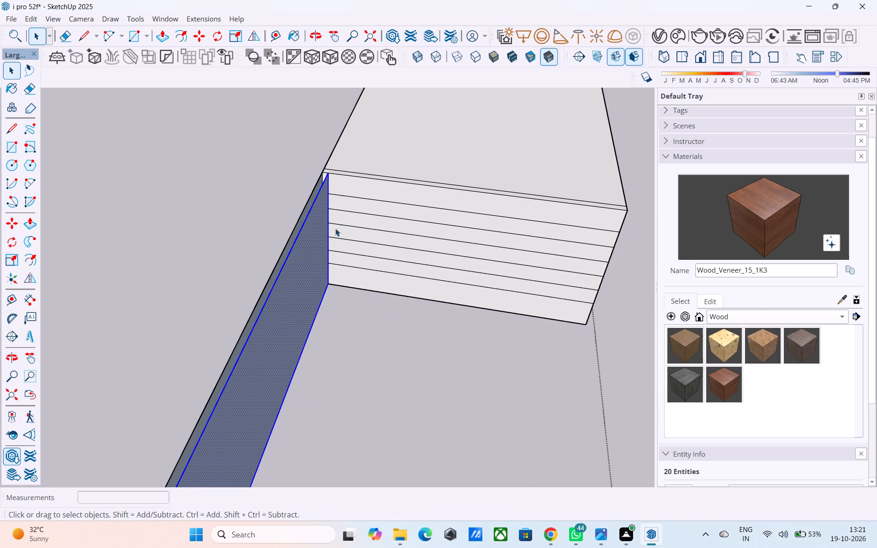
click(318, 262)
right_click(313, 262)
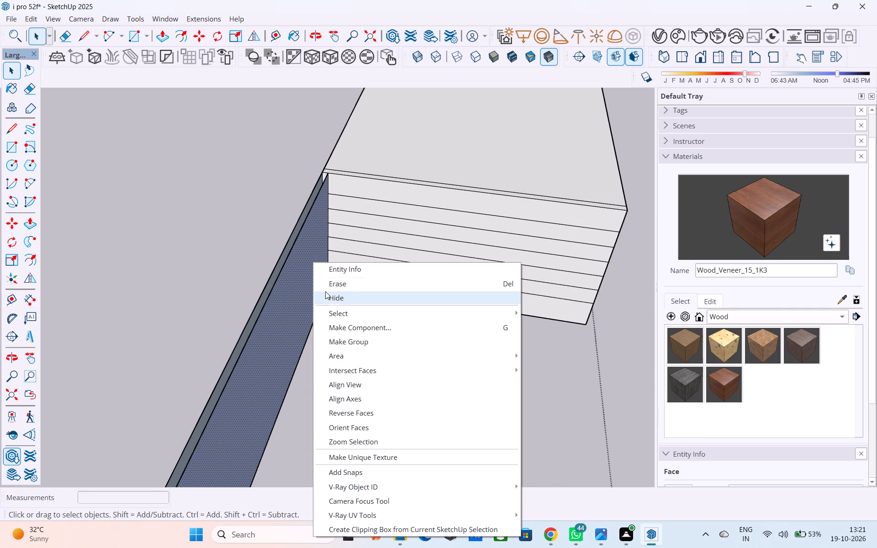
click(361, 412)
Draw a short line joining the top corners of the two parallel faces at the end block, closing the thin wall's top.
middle_drag(322, 393, 326, 383)
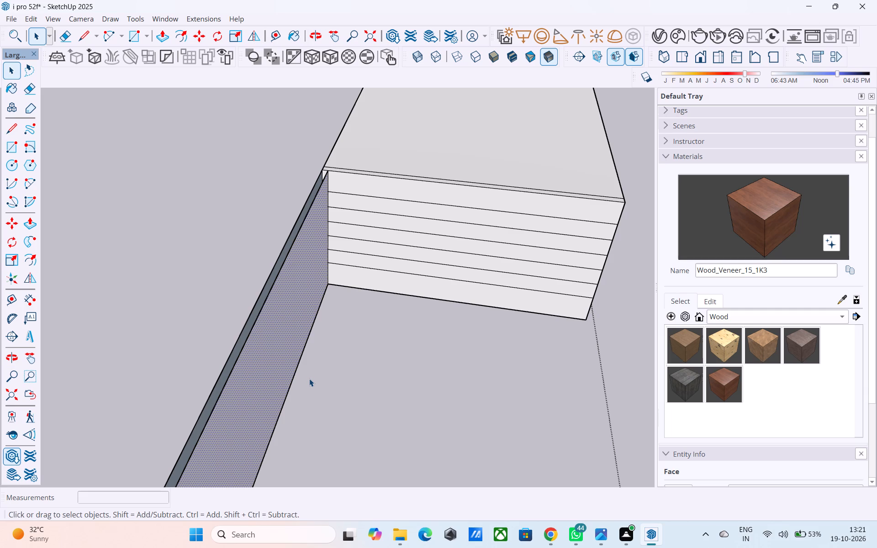
middle_drag(340, 382, 393, 388)
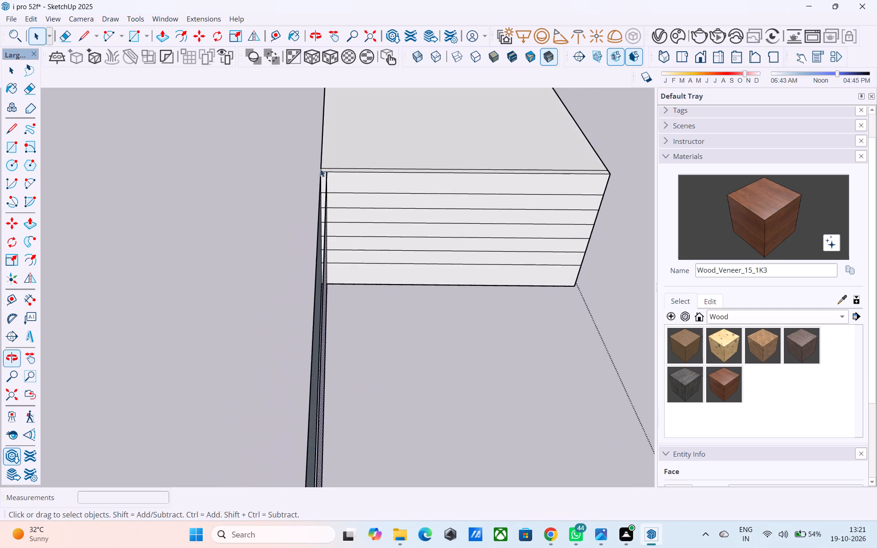
scroll(315, 126, up, 3)
middle_drag(314, 124, 269, 126)
scroll(333, 183, up, 6)
middle_drag(328, 240, 303, 228)
scroll(303, 228, down, 6)
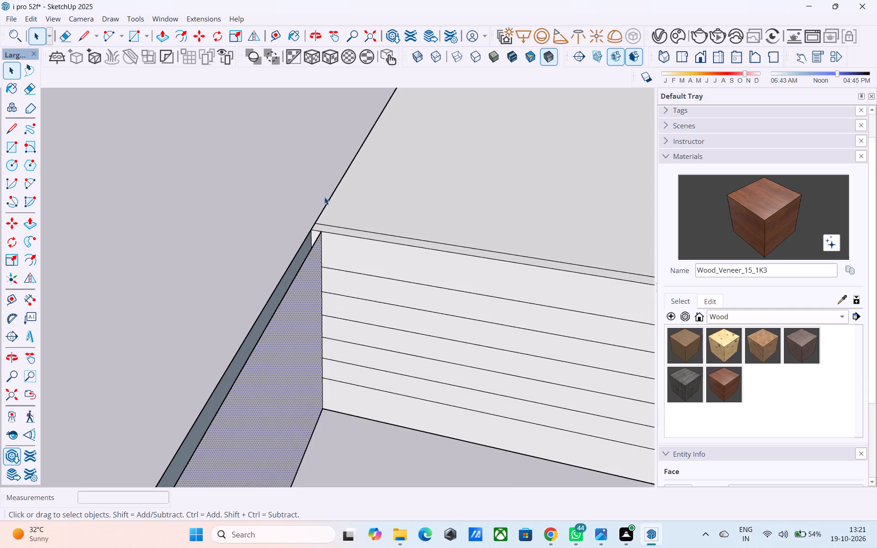
scroll(324, 197, down, 9)
middle_drag(373, 227, 354, 232)
scroll(392, 205, down, 6)
scroll(190, 394, up, 5)
middle_drag(304, 427, 249, 444)
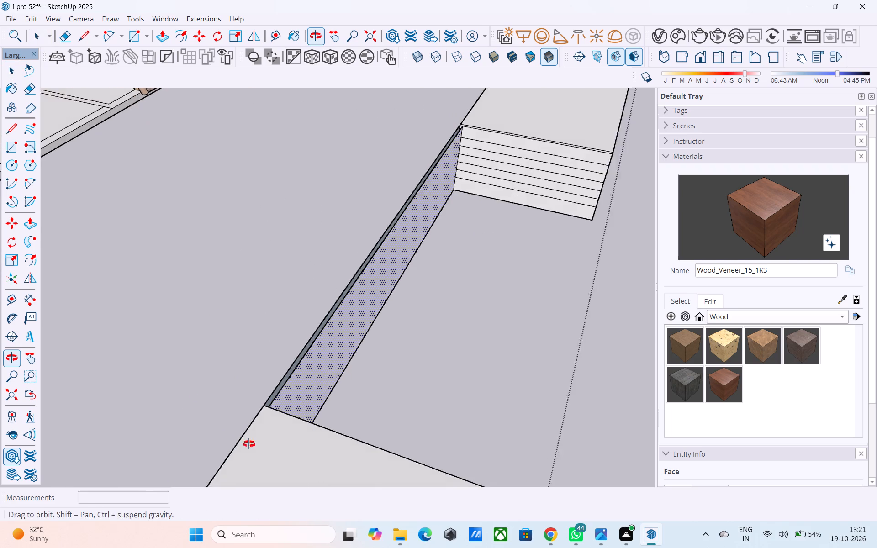
middle_drag(249, 444, 1, 431)
scroll(269, 344, up, 15)
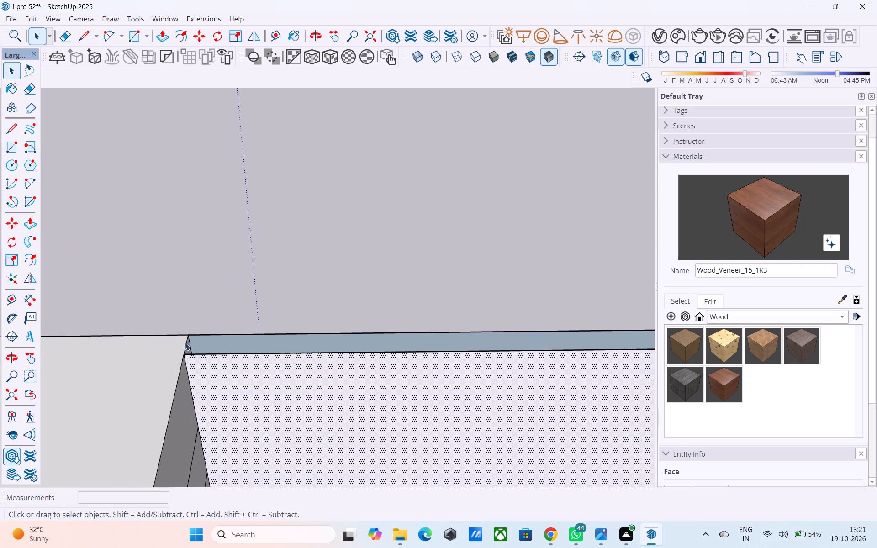
scroll(185, 342, up, 4)
key(l)
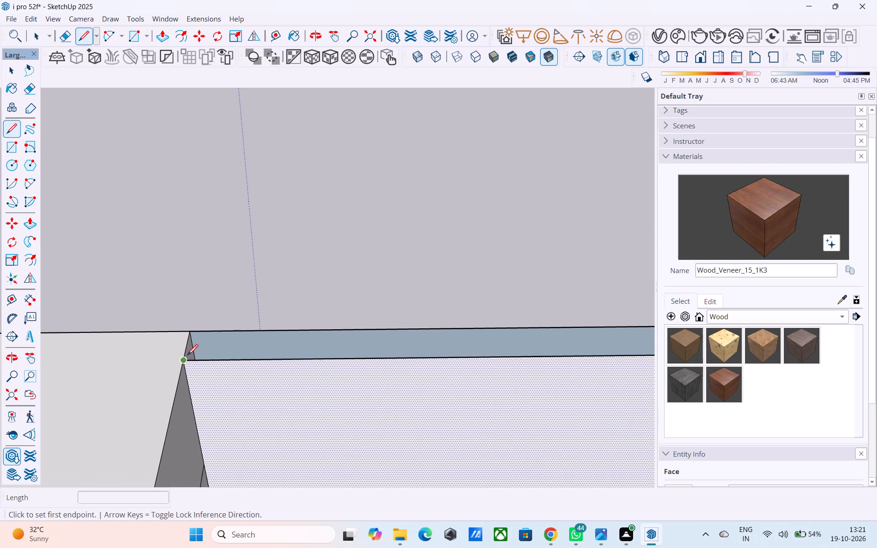
click(187, 356)
click(192, 333)
key(space)
Copy the bottom edge of the thin wall's inner face 6" straight up the face.
scroll(190, 333, down, 20)
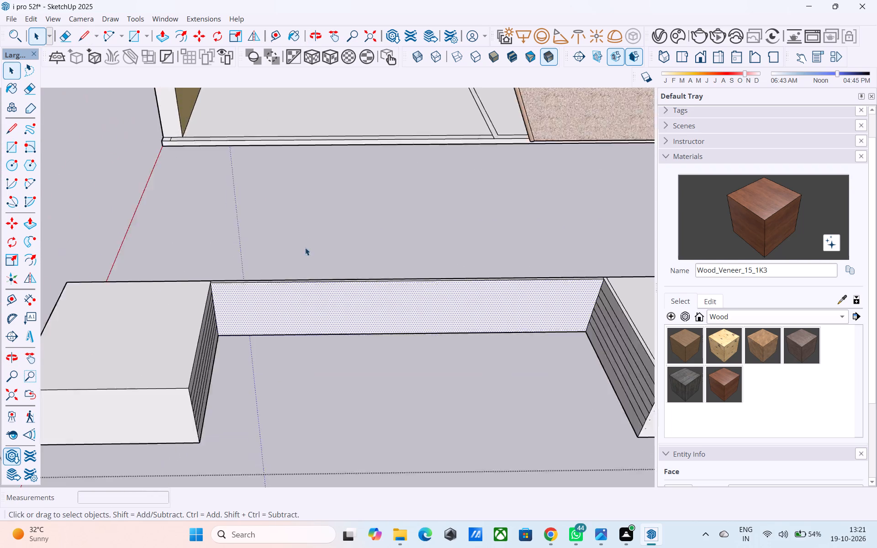
scroll(305, 248, down, 2)
middle_drag(374, 255, 360, 236)
scroll(361, 248, up, 3)
click(309, 302)
scroll(225, 281, up, 5)
middle_drag(195, 280, 165, 256)
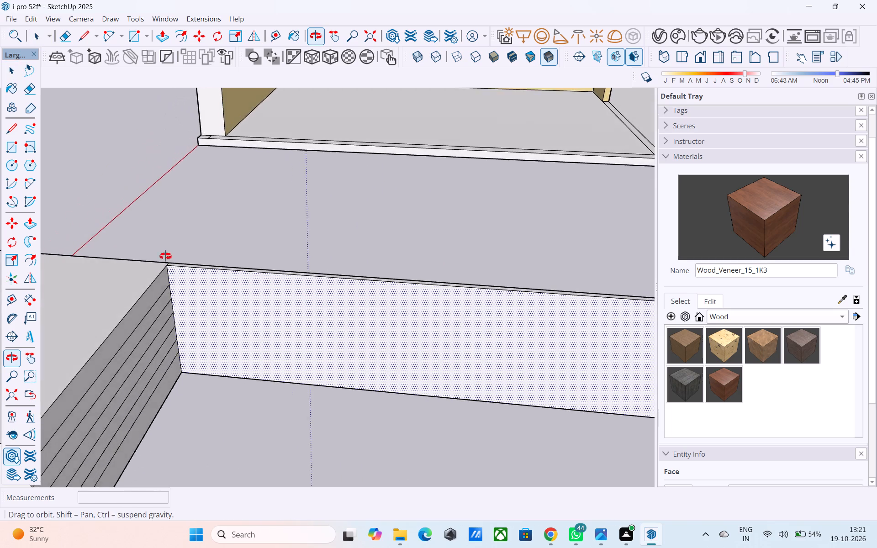
middle_drag(165, 256, 102, 272)
scroll(208, 382, up, 3)
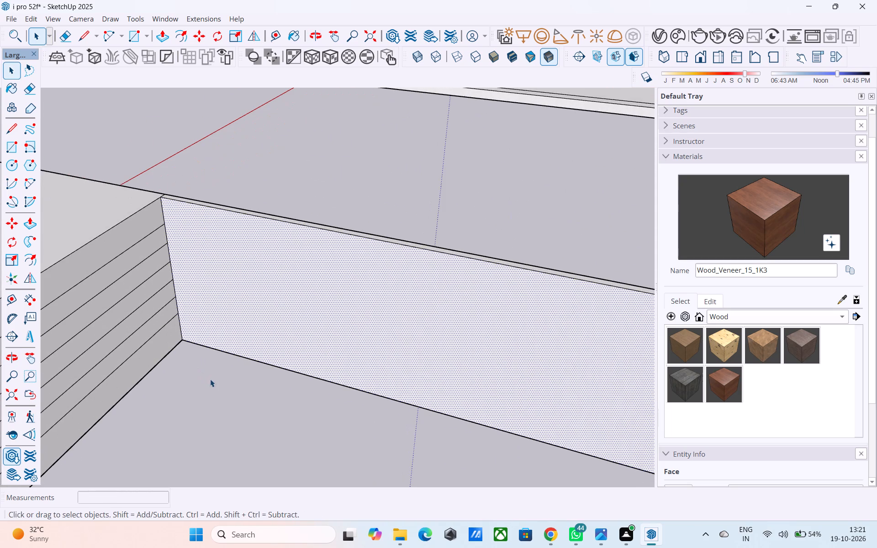
click(218, 348)
click(219, 350)
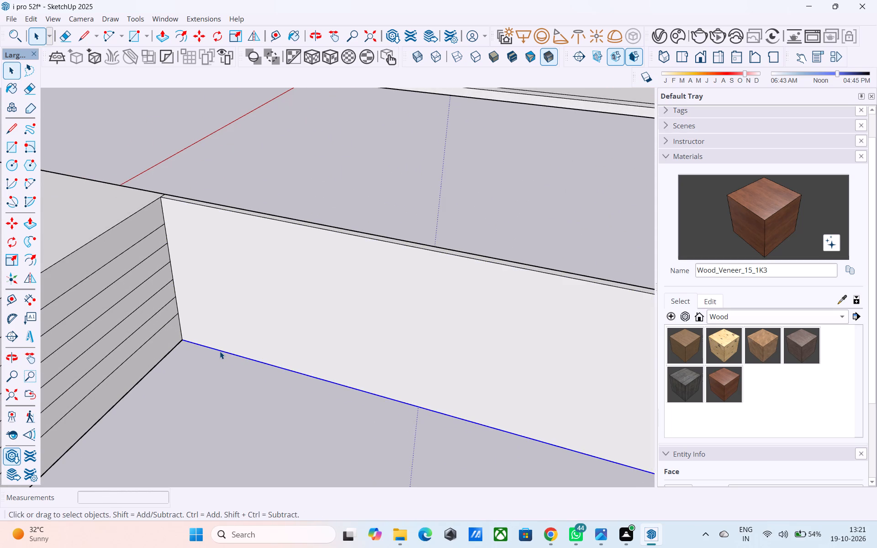
key(m)
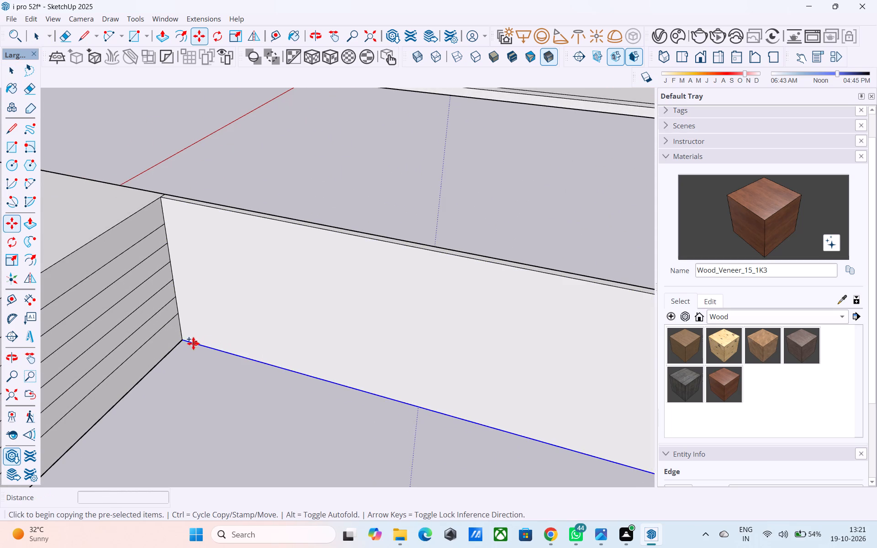
click(186, 345)
scroll(180, 331, up, 5)
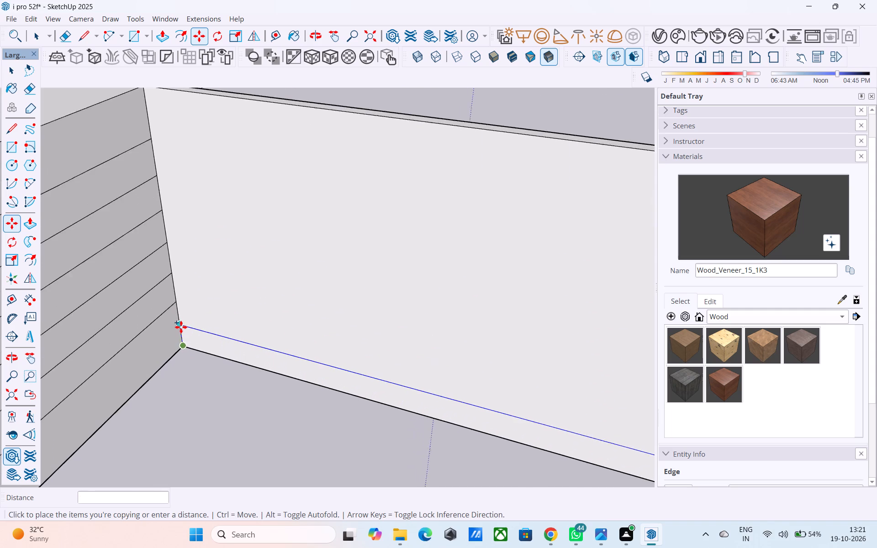
scroll(181, 327, up, 3)
text(6")
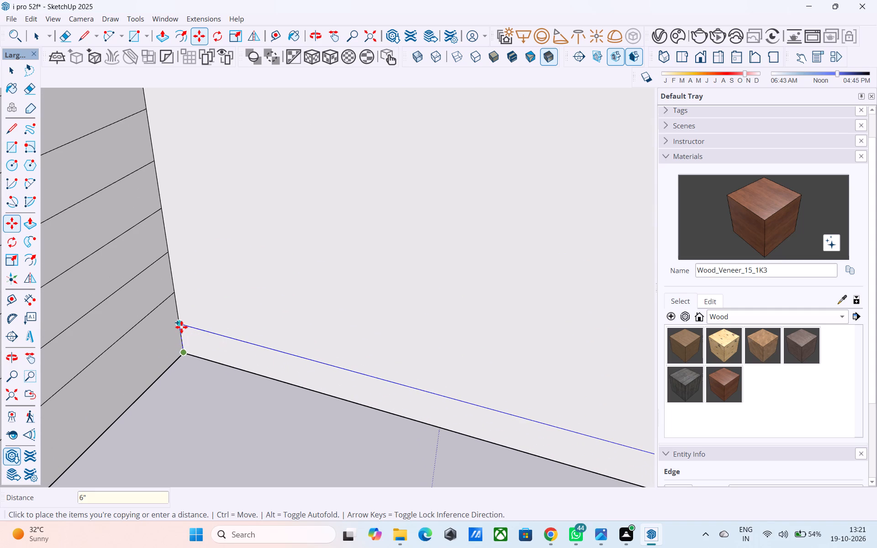
key(Return)
Make six more copies of the horizontal edge up the inner face, each 6" above the previous one.
click(175, 320)
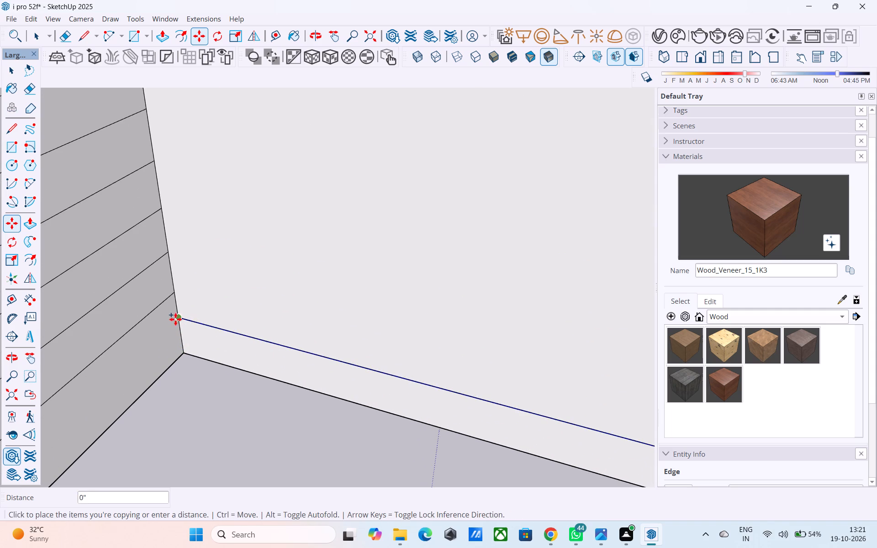
click(171, 279)
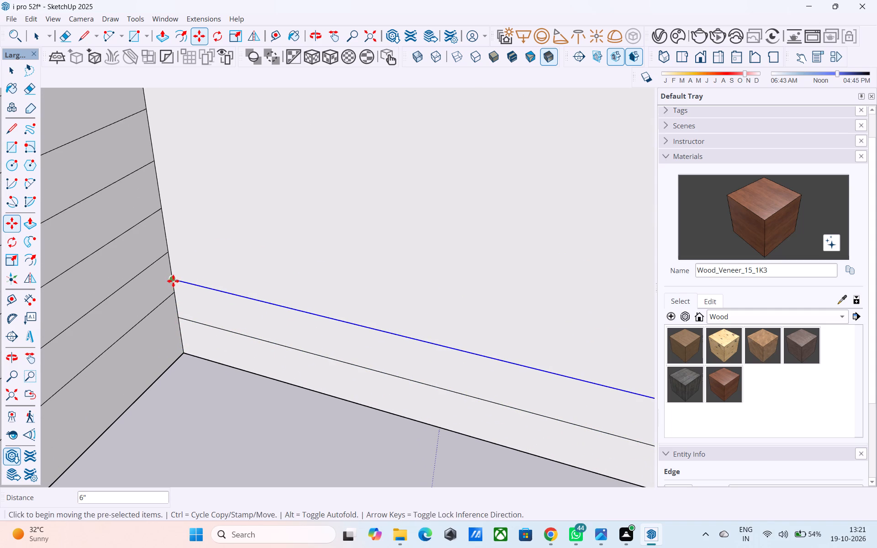
click(173, 280)
click(166, 243)
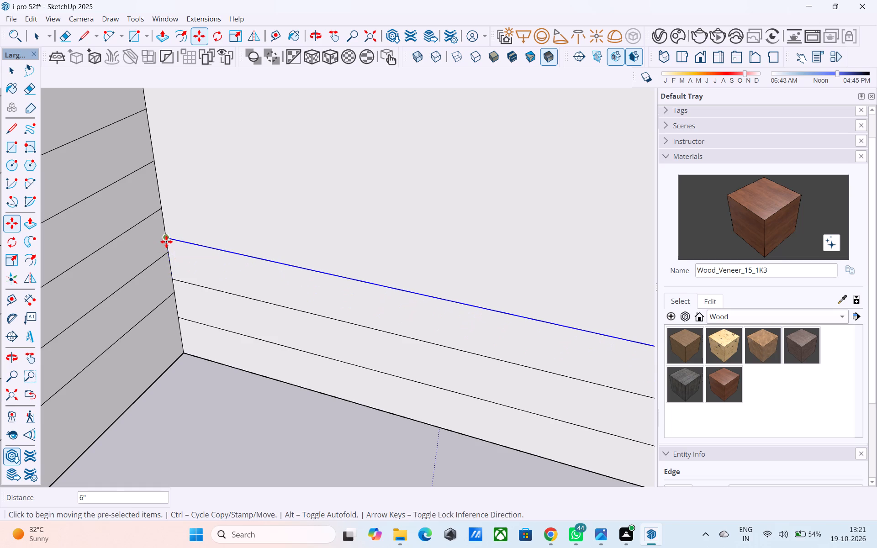
click(168, 242)
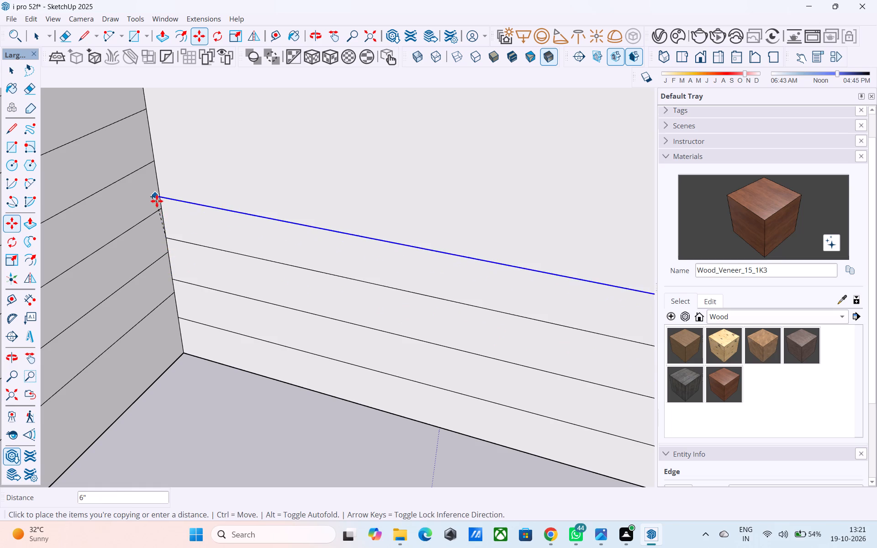
click(163, 195)
click(162, 191)
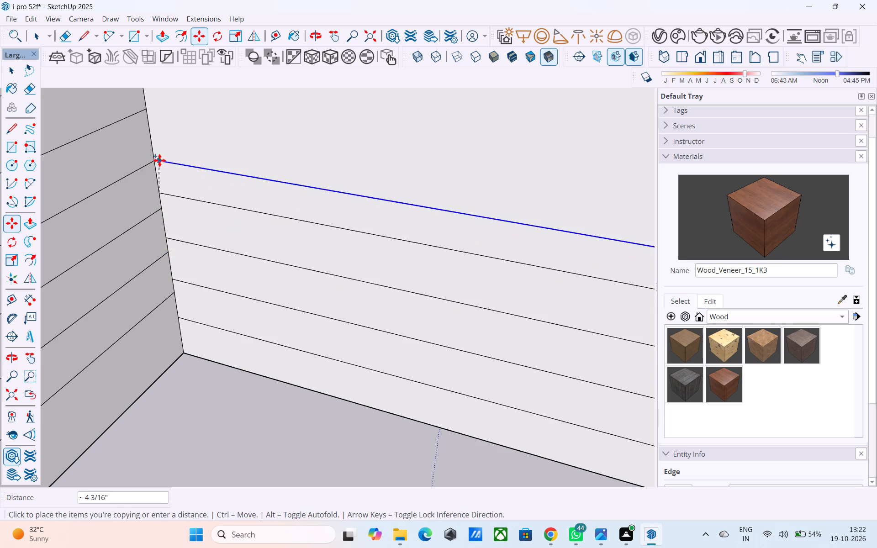
click(155, 144)
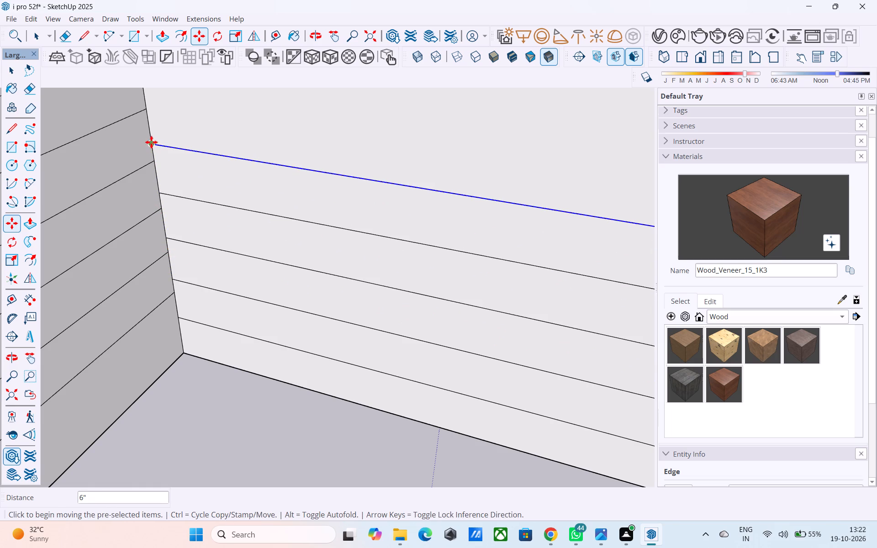
click(151, 143)
scroll(148, 116, down, 10)
scroll(177, 201, up, 5)
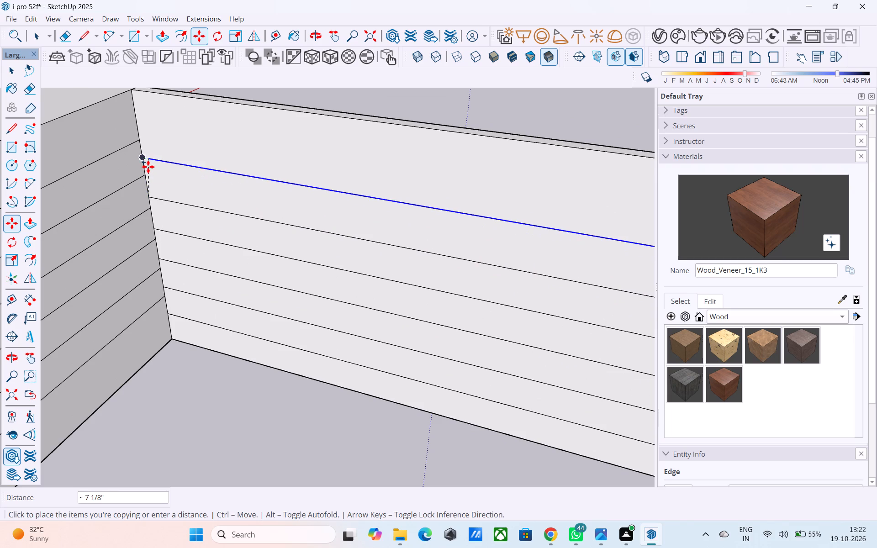
scroll(148, 167, up, 6)
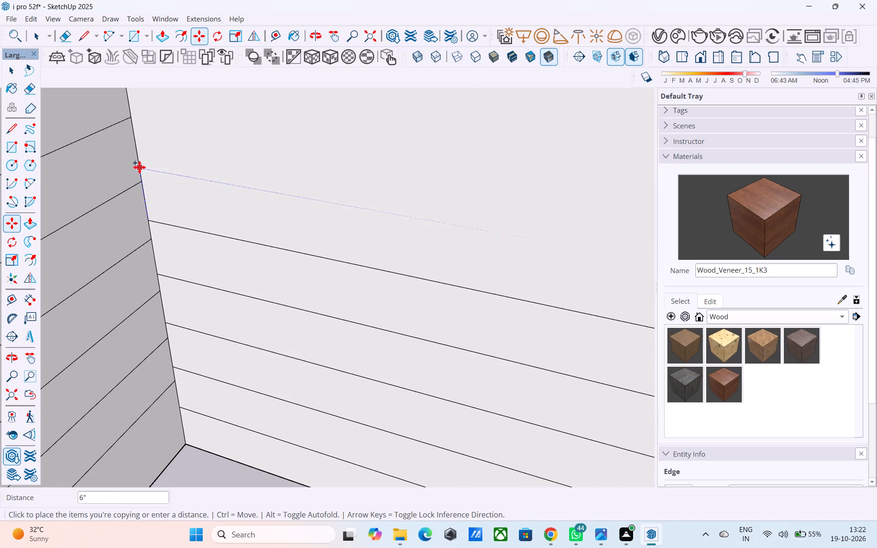
click(136, 162)
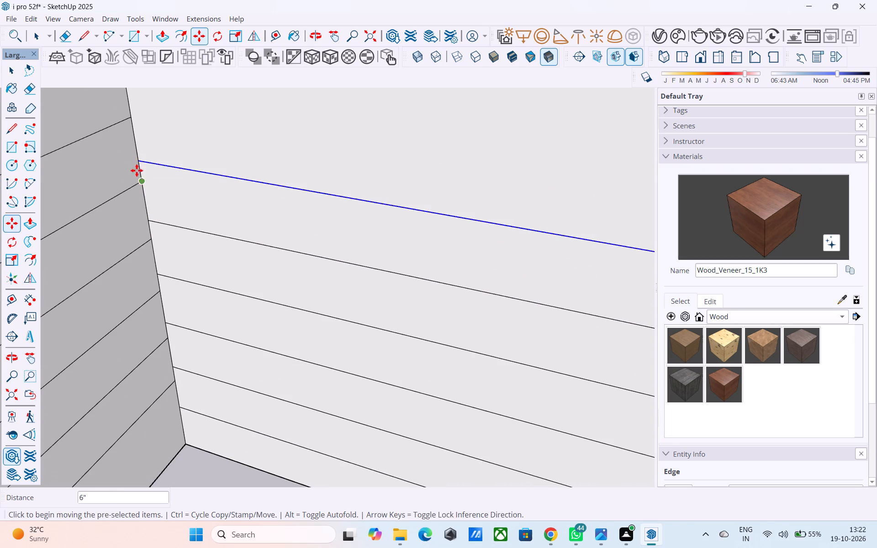
click(137, 165)
scroll(134, 142, down, 1)
shift+middle_drag(134, 142, 159, 224)
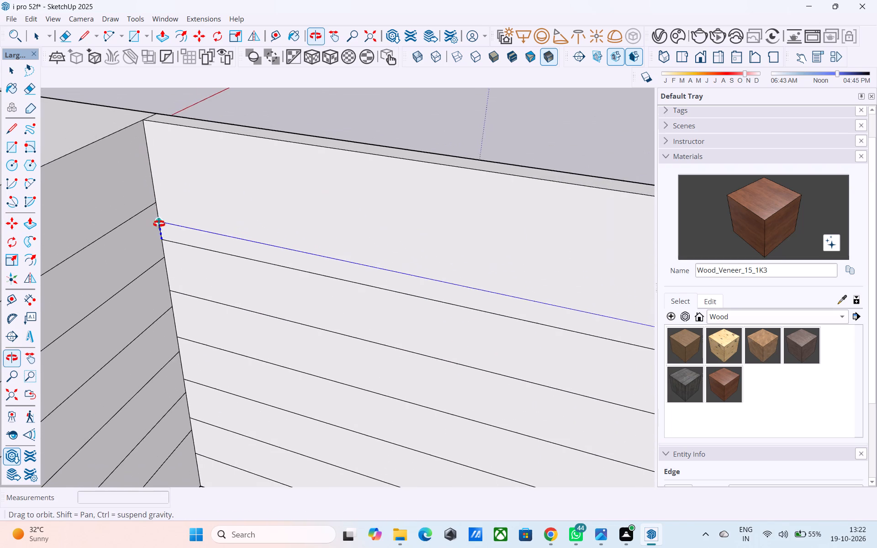
shift+middle_drag(159, 224, 159, 220)
click(157, 188)
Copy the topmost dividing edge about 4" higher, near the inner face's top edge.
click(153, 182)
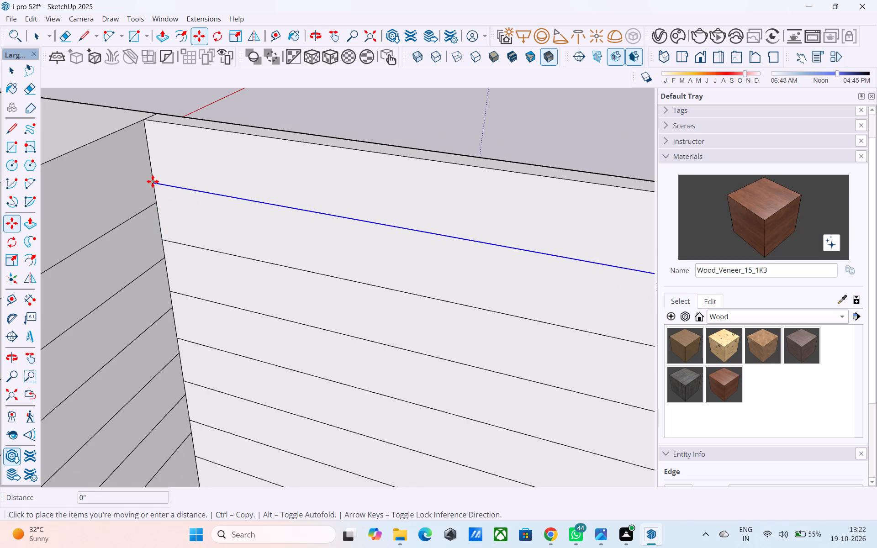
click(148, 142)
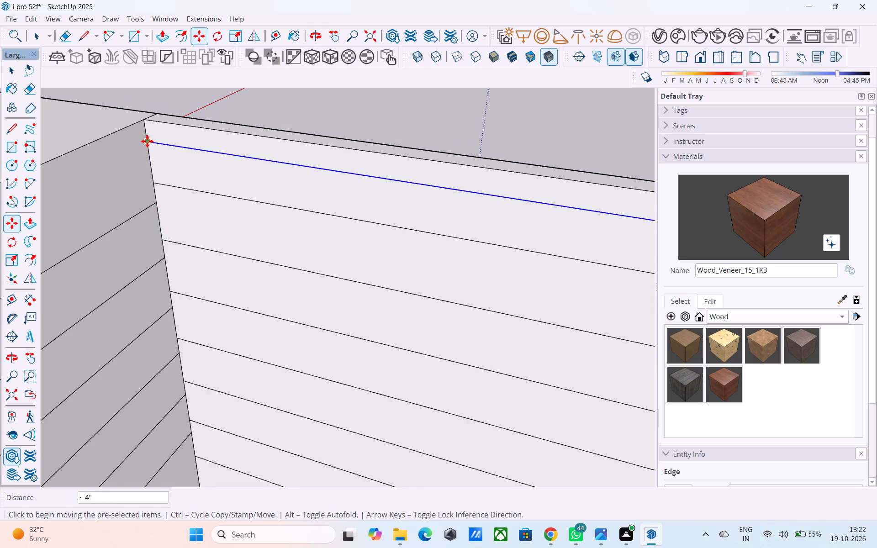
Check the height of the second strip from the top with the Line tool.
scroll(148, 140, down, 17)
middle_drag(171, 190, 174, 209)
scroll(184, 235, up, 3)
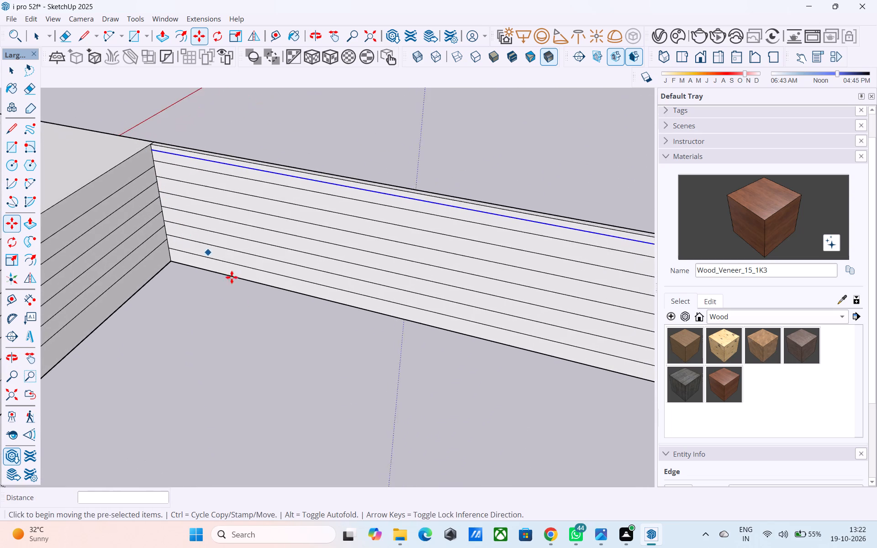
scroll(232, 277, up, 5)
scroll(252, 282, down, 10)
key(space)
scroll(253, 247, up, 7)
scroll(259, 176, up, 2)
click(259, 174)
key(l)
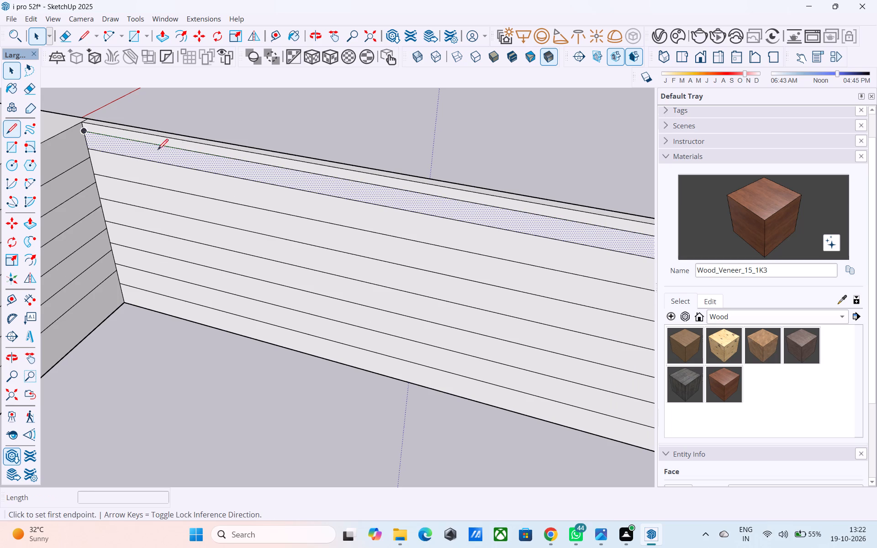
click(87, 147)
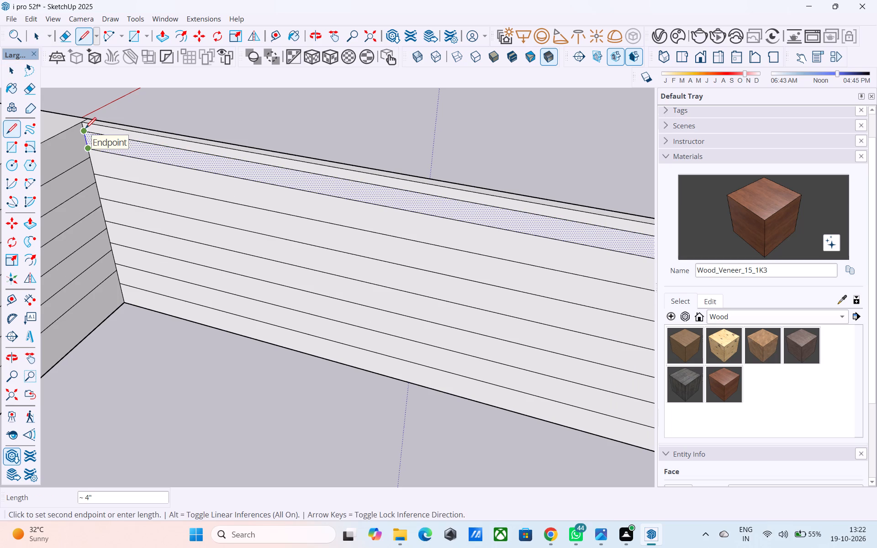
key(space)
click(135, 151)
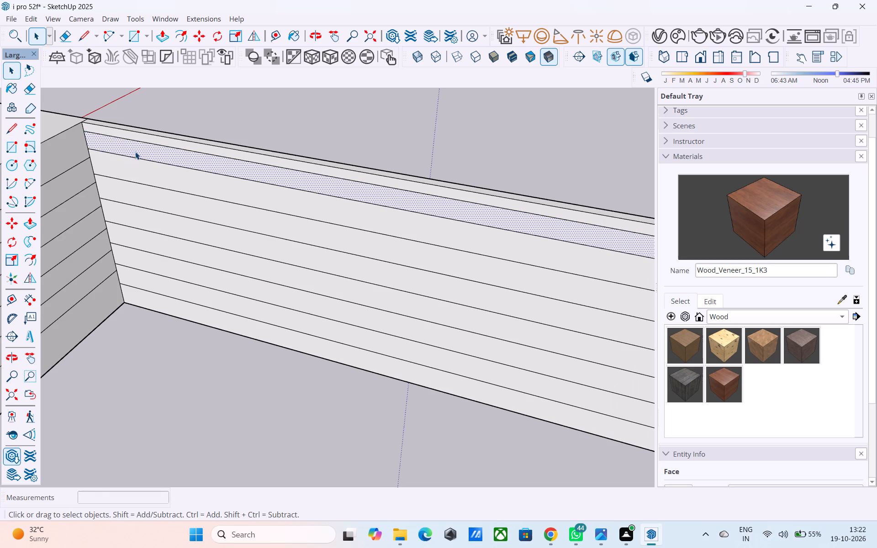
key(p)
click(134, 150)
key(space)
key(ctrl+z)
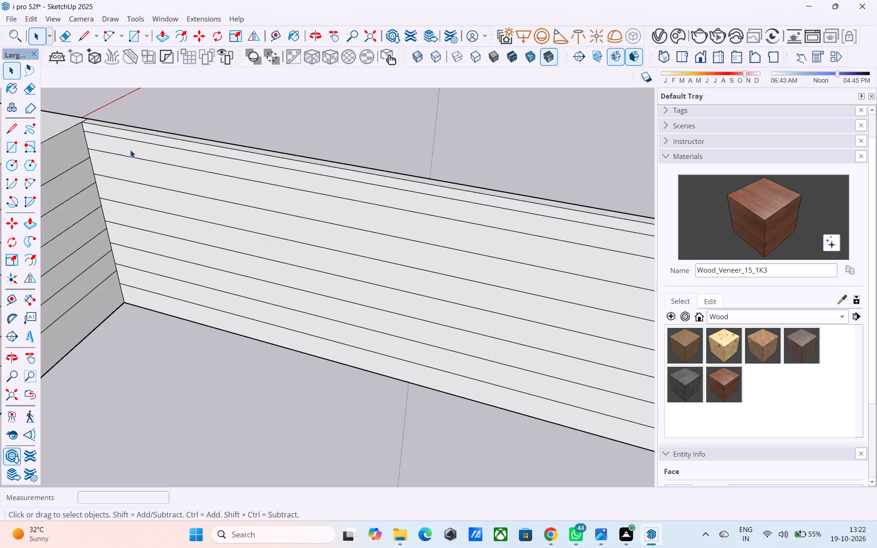
Check the combined height of the top two strips with the Line tool, up to the wall's top corner.
scroll(102, 155, up, 4)
key(l)
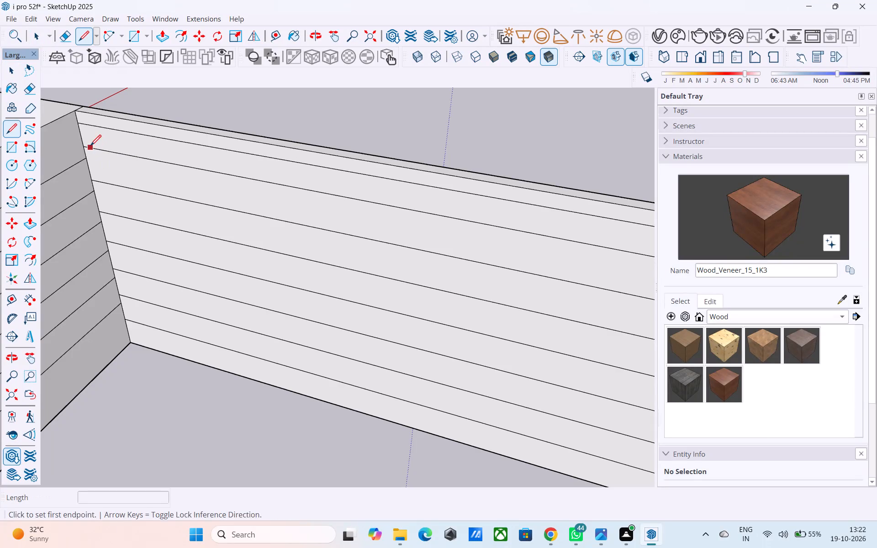
click(85, 145)
key(space)
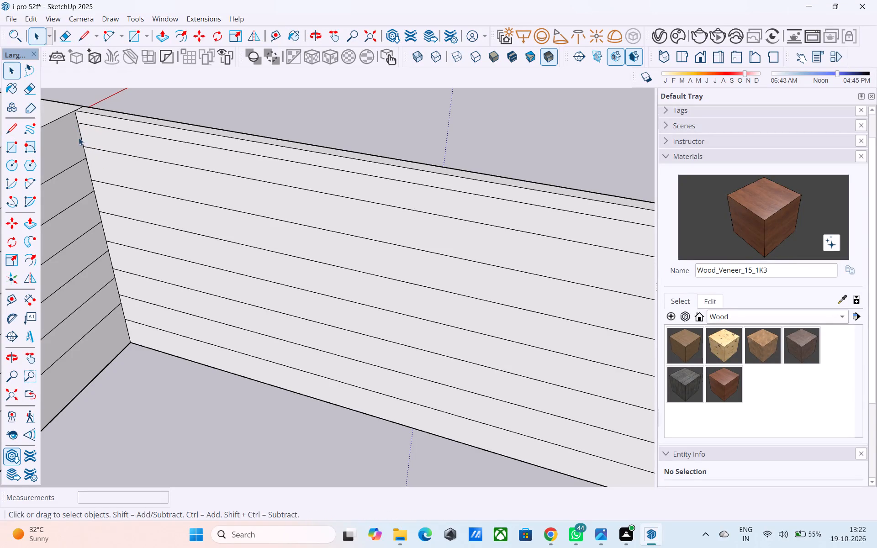
key(l)
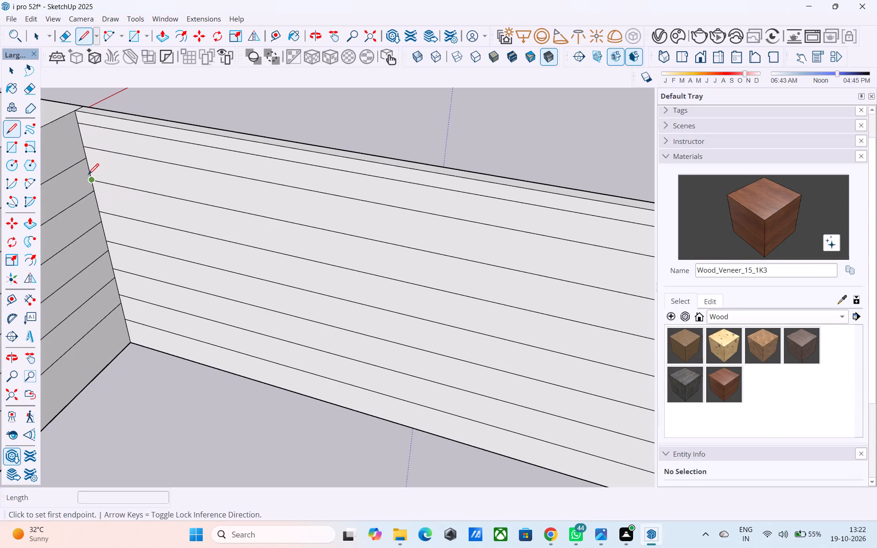
click(88, 175)
key(space)
middle_drag(95, 143, 102, 139)
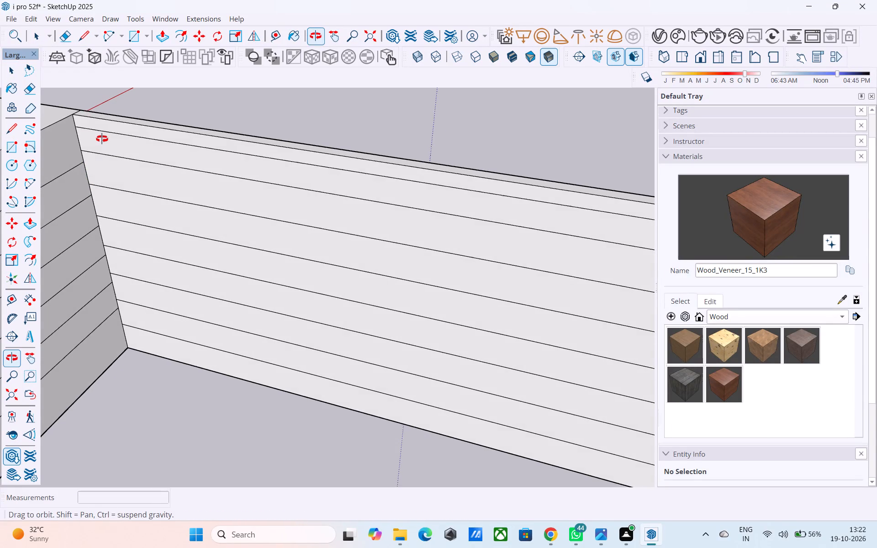
middle_drag(102, 139, 103, 139)
key(l)
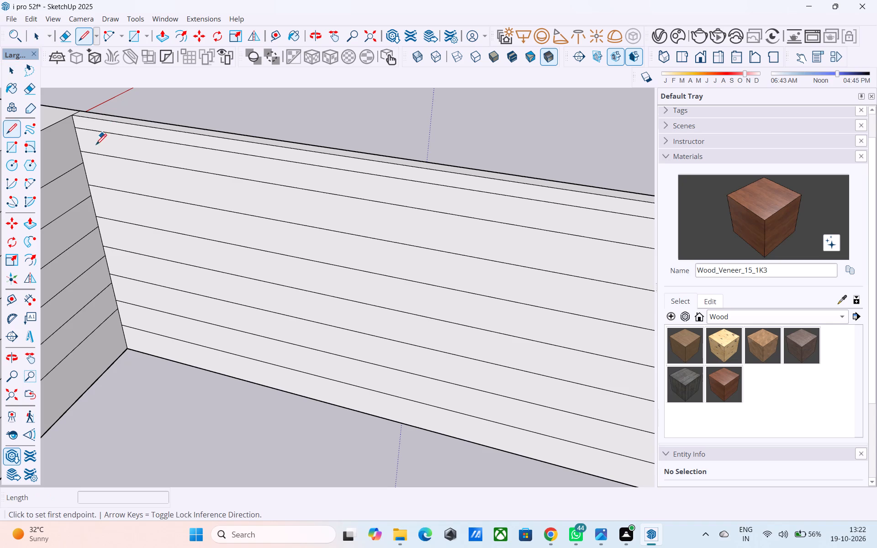
click(83, 148)
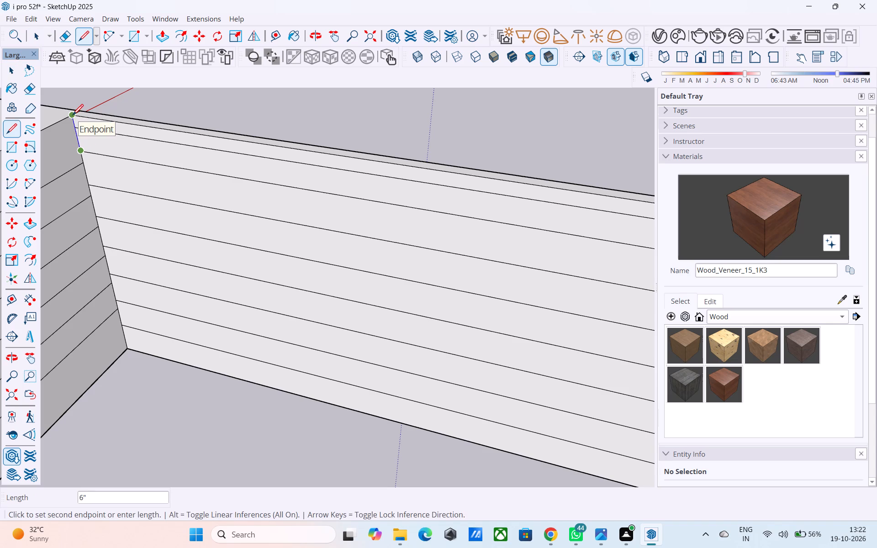
key(space)
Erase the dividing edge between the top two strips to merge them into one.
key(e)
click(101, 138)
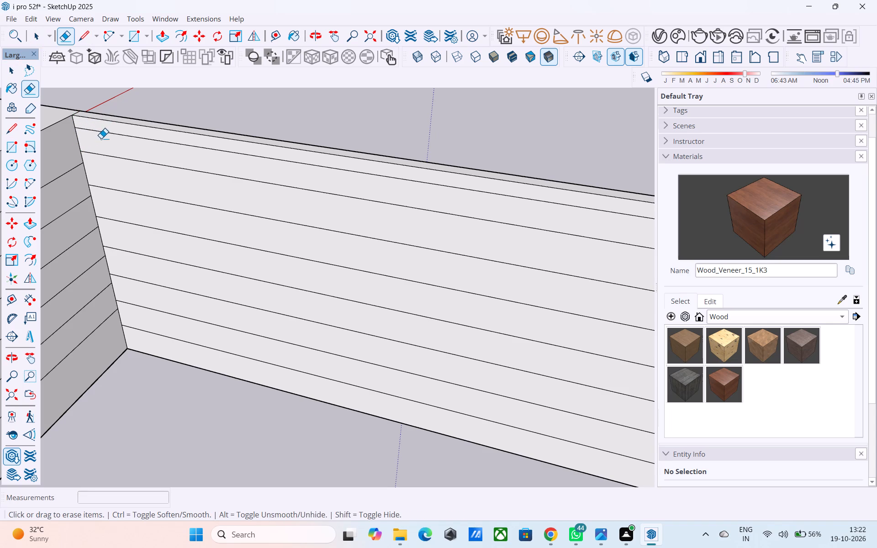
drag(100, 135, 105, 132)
Extrude the wall's topmost strip outward 10" with Push/Pull to form the first step.
key(space)
click(102, 131)
scroll(101, 133, down, 5)
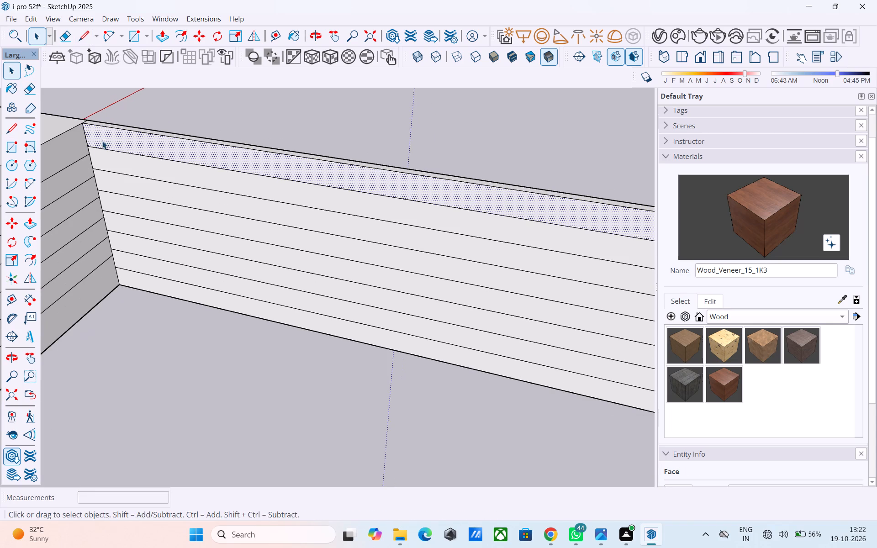
key(p)
click(102, 140)
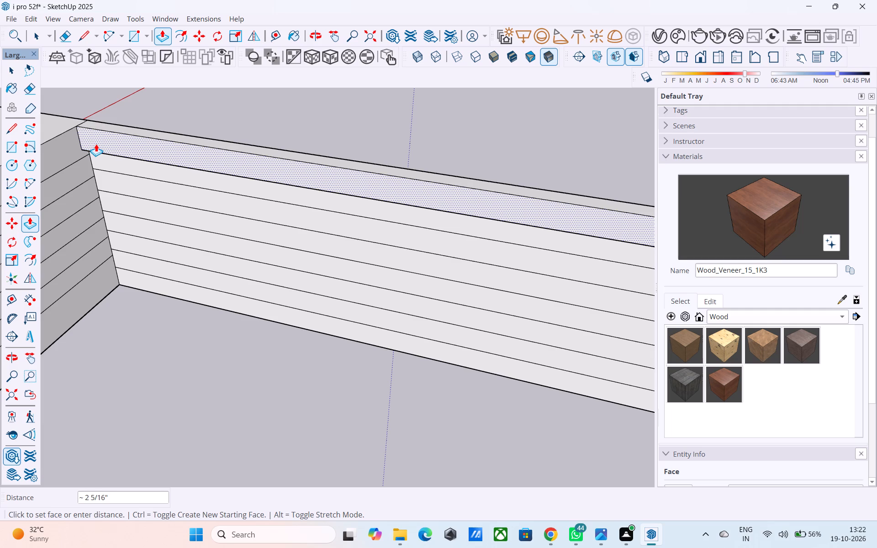
key(6)
key(BackSpace)
text(10)
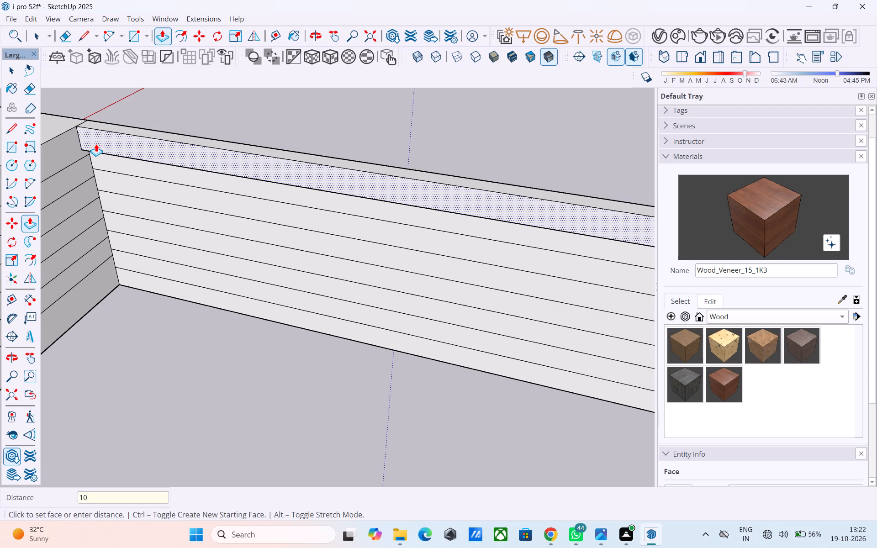
key(shift+quotedbl)
key(Return)
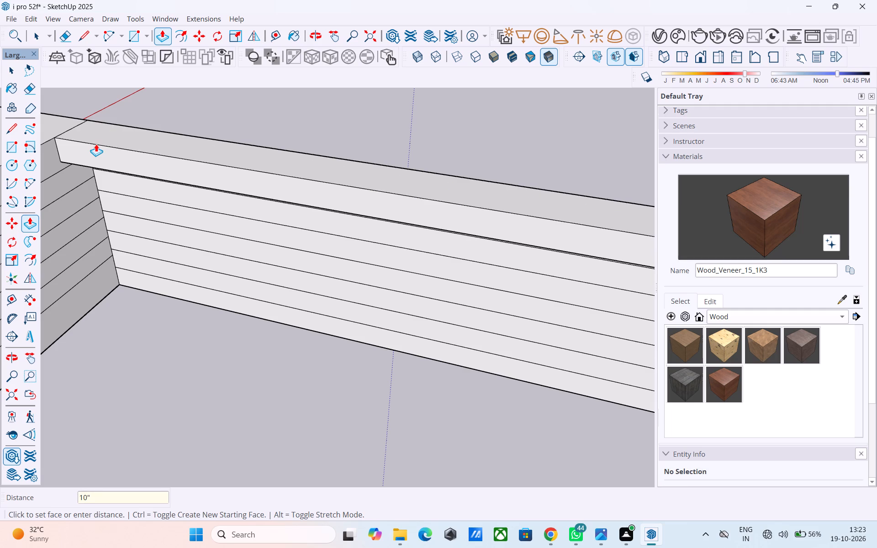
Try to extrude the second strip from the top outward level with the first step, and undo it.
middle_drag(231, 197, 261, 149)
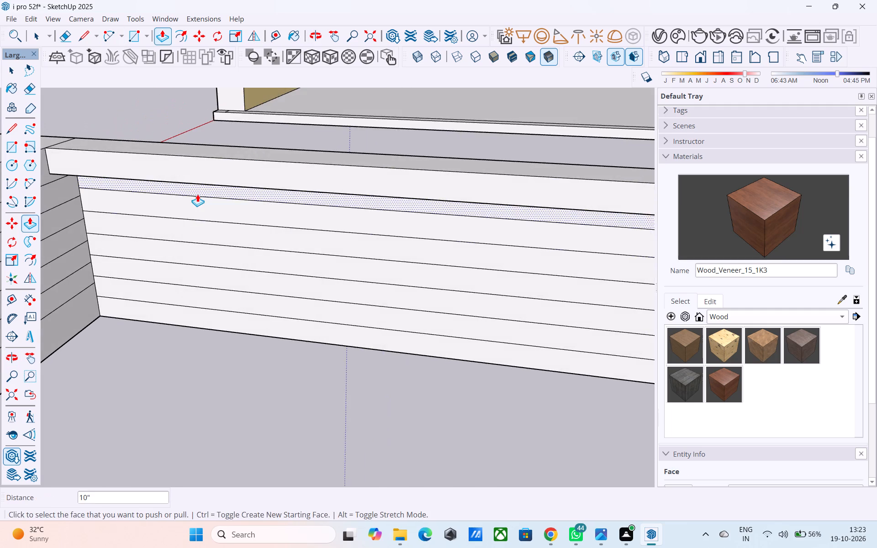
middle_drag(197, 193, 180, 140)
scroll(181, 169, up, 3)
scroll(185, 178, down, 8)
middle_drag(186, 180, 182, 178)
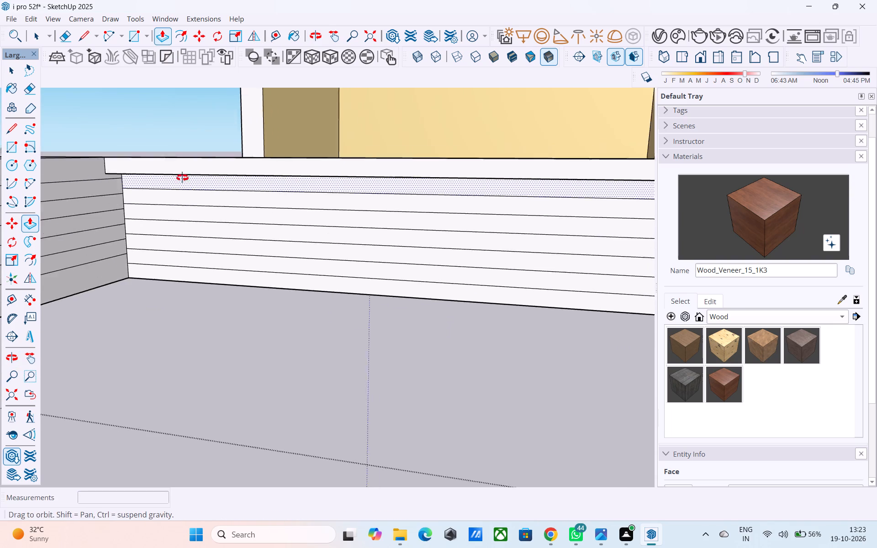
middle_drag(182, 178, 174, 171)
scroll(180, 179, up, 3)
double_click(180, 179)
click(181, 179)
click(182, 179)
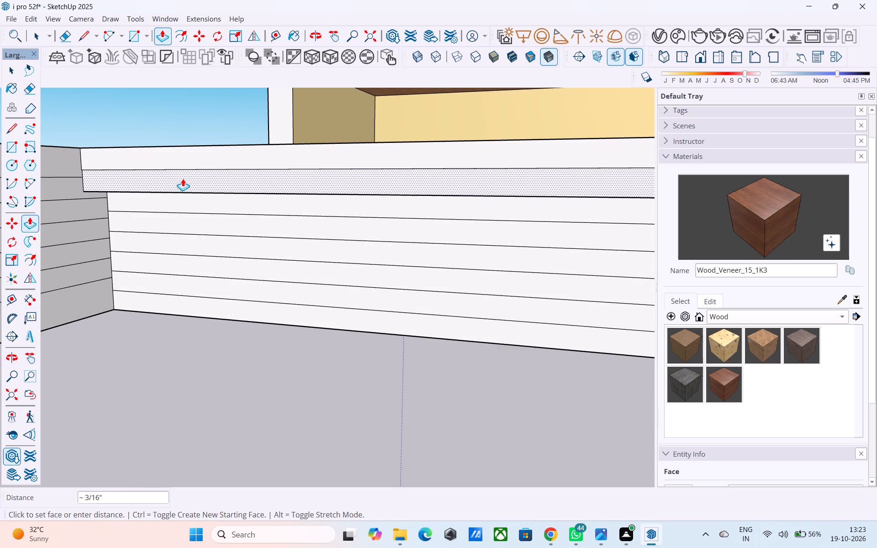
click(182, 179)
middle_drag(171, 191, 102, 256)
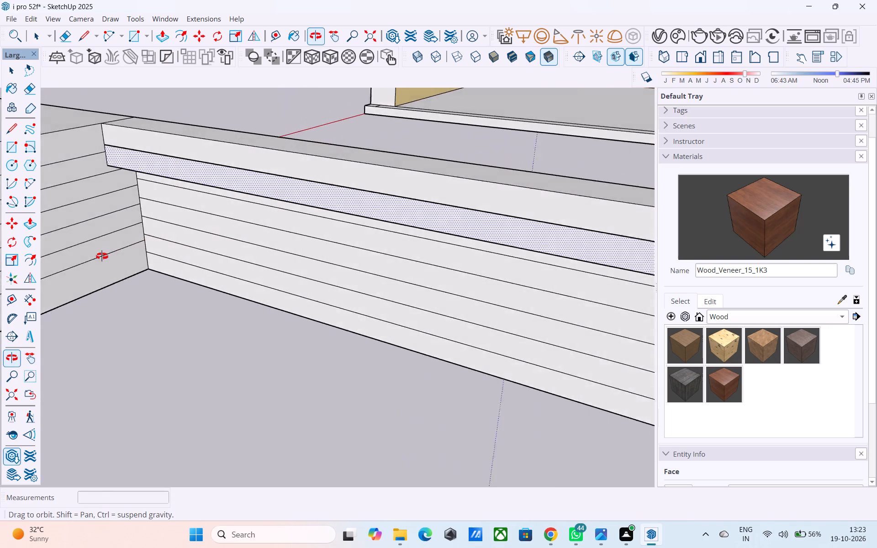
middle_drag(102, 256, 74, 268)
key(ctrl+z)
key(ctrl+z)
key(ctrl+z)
Extrude the second strip from the top flush with the first step's front plus another 10".
middle_drag(135, 234, 195, 195)
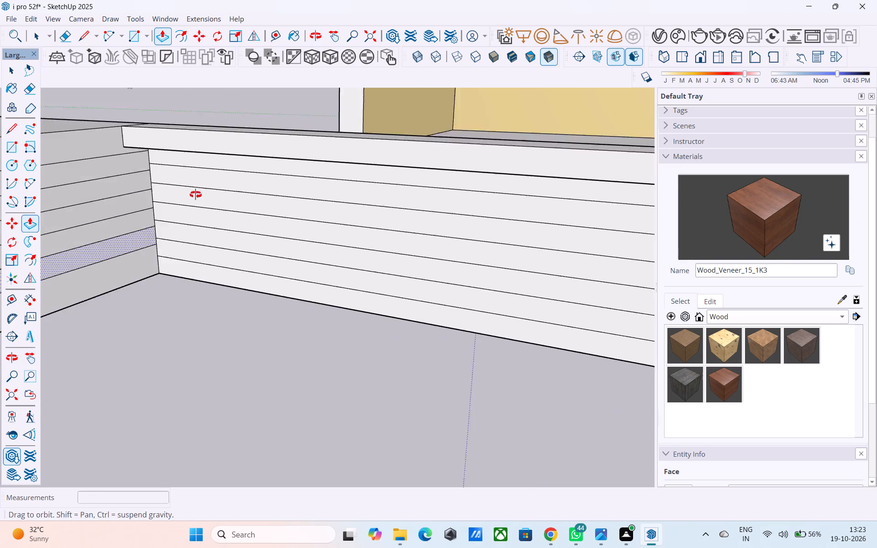
middle_drag(195, 195, 204, 189)
scroll(216, 184, up, 3)
click(215, 158)
click(207, 134)
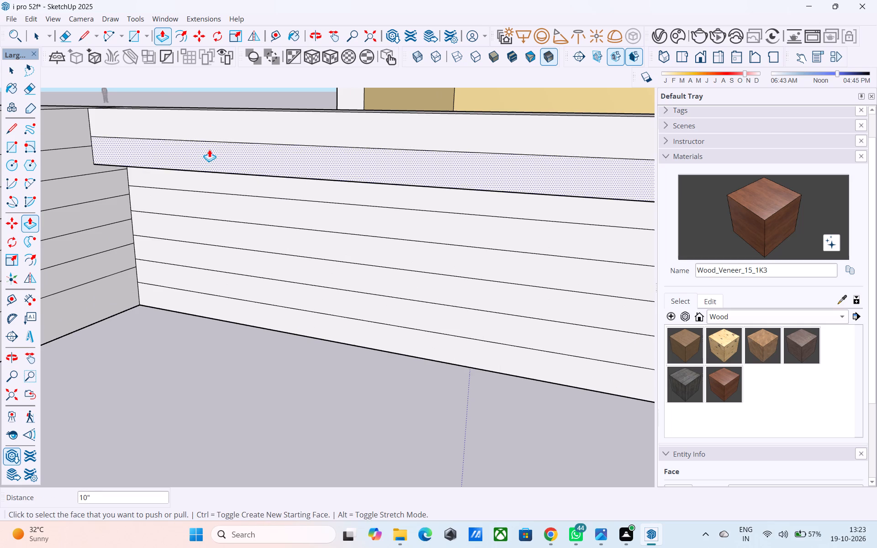
double_click(209, 149)
Extrude the third strip from the top in three 10" pulls so it projects 10" beyond the second step.
scroll(209, 148, down, 6)
middle_drag(224, 187, 195, 151)
scroll(209, 170, up, 4)
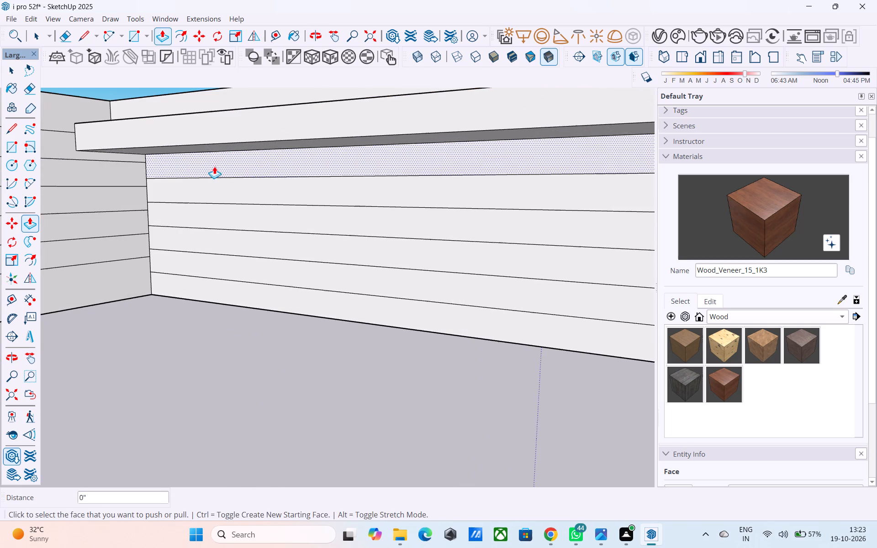
double_click(214, 164)
double_click(213, 164)
double_click(213, 163)
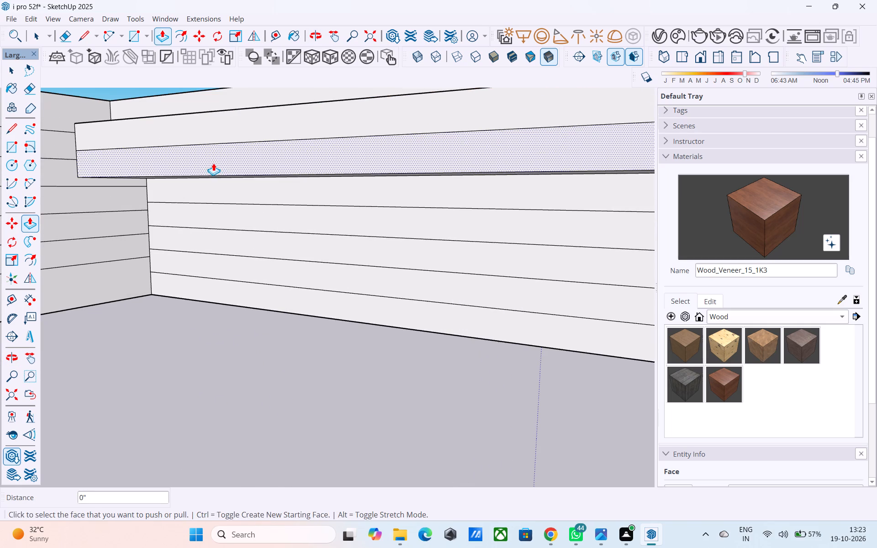
Extrude the fourth strip from the top in four 10" pulls so it projects 10" beyond the third step.
scroll(215, 163, down, 5)
middle_drag(223, 180, 215, 173)
scroll(222, 182, up, 3)
double_click(222, 181)
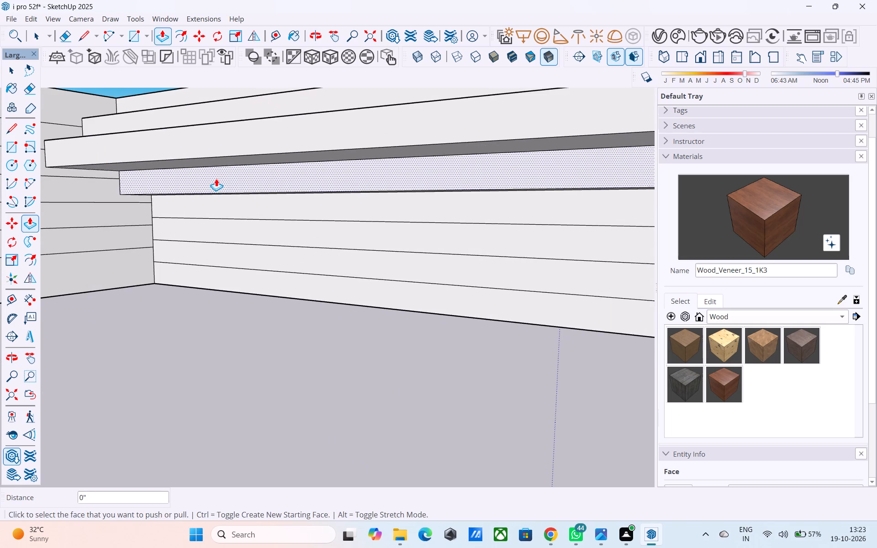
double_click(216, 178)
double_click(206, 174)
double_click(205, 173)
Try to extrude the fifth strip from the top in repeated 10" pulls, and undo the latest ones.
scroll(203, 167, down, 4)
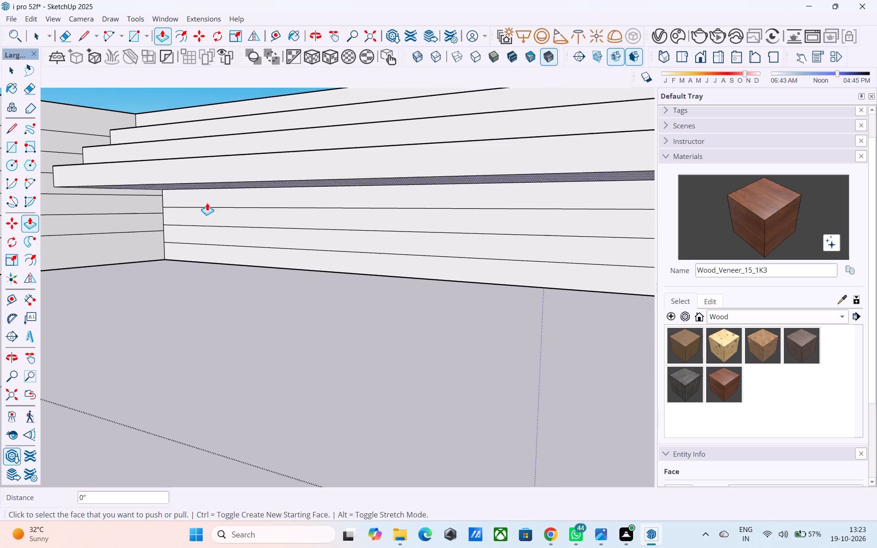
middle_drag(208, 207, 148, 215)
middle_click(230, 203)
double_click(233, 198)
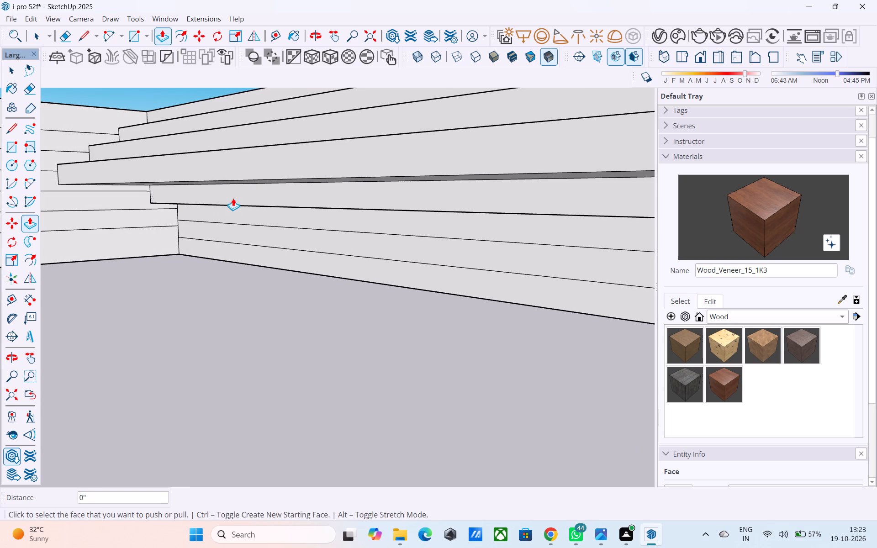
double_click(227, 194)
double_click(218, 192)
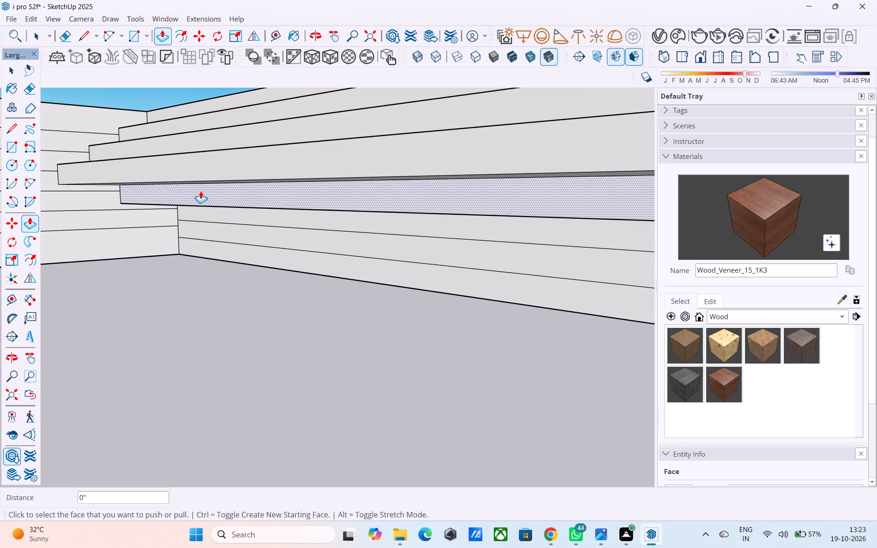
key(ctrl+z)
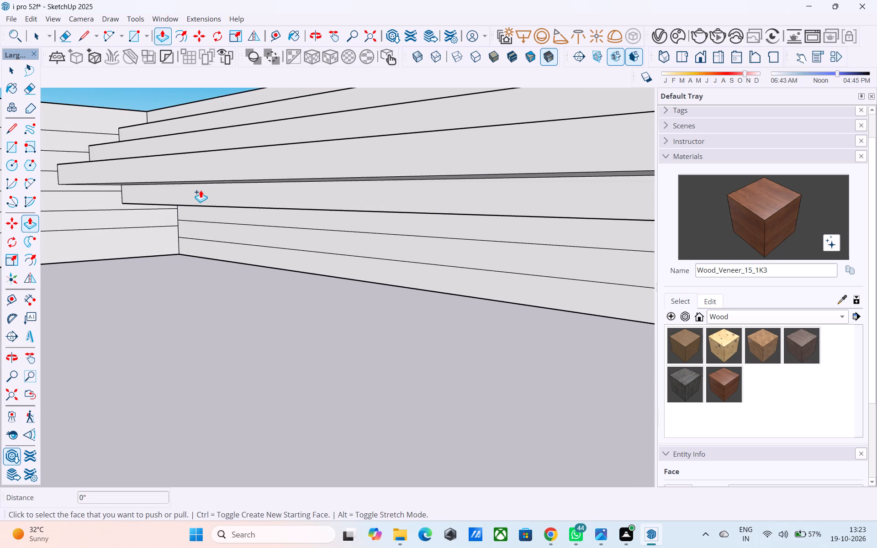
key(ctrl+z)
Extrude the fifth strip from the top flush with the fourth step's front plus another 10".
middle_drag(199, 190, 221, 183)
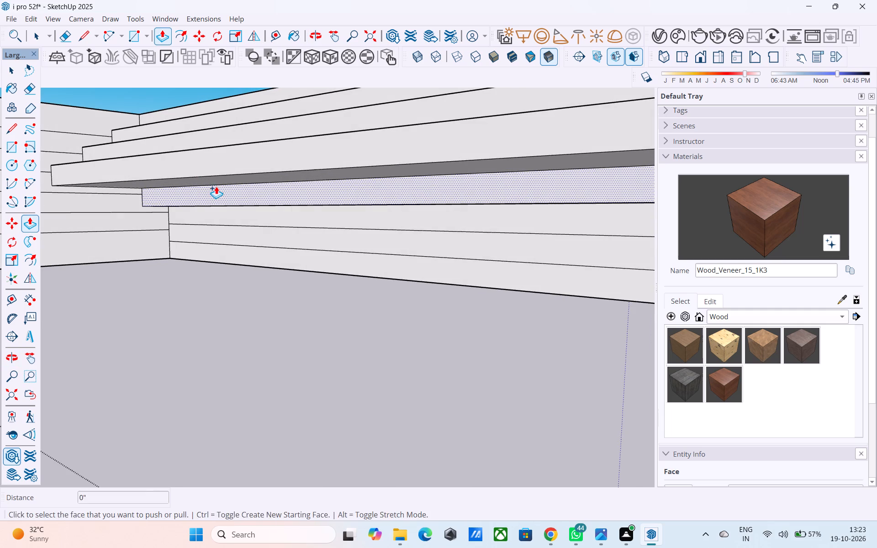
click(216, 186)
click(190, 189)
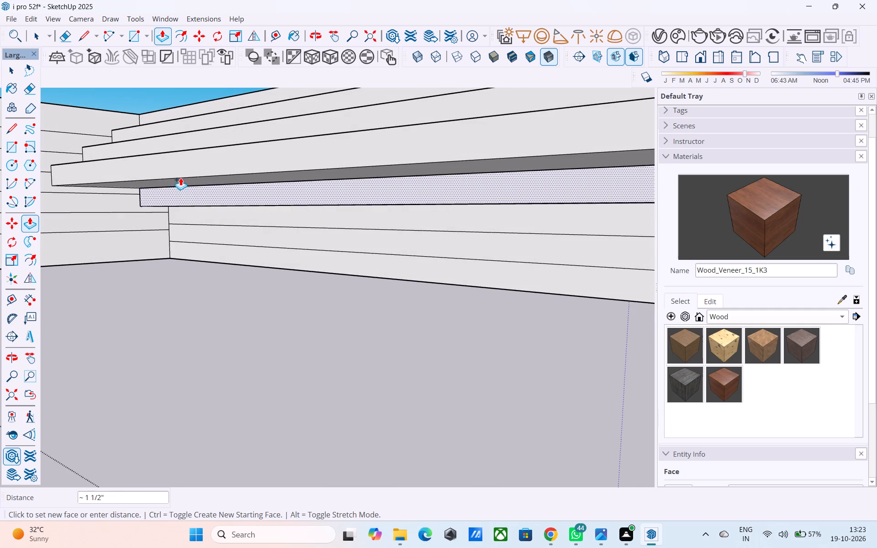
click(174, 172)
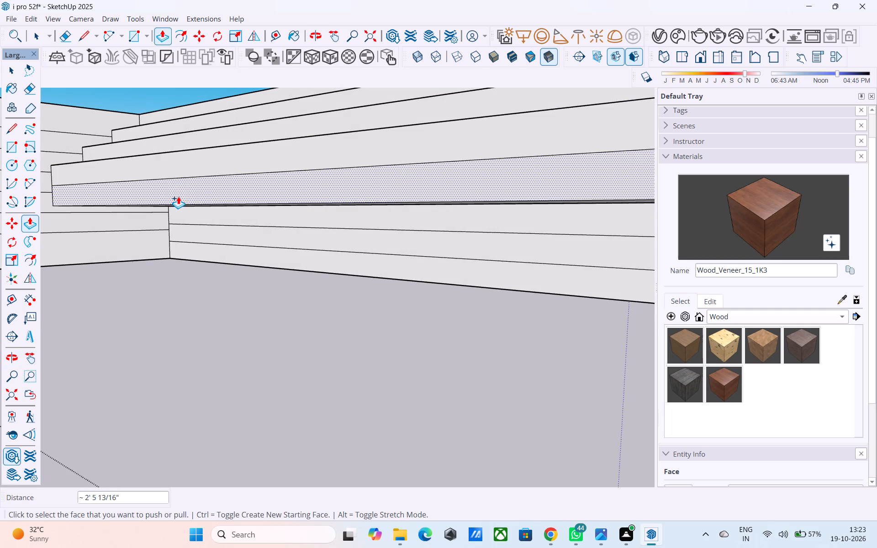
middle_drag(182, 212, 200, 276)
click(195, 266)
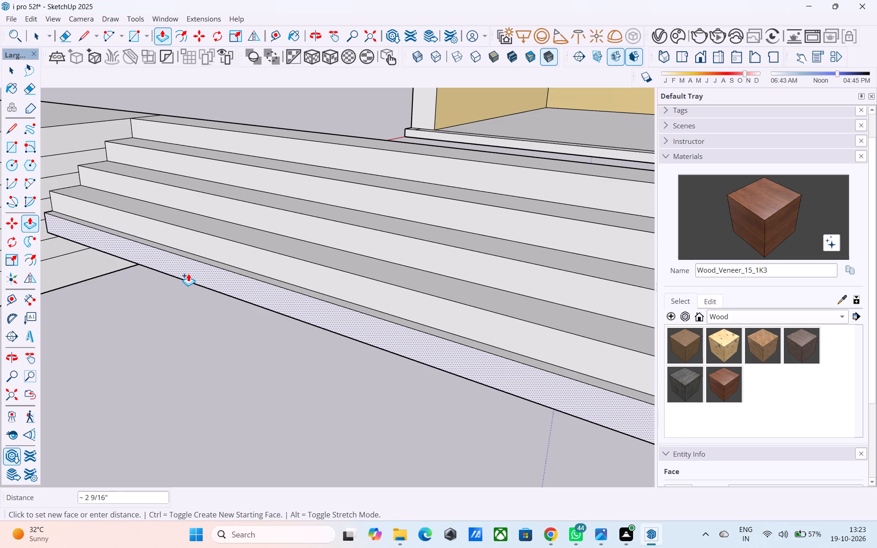
key(1)
key(0)
key(shift+quotedbl)
key(Return)
scroll(187, 250, down, 2)
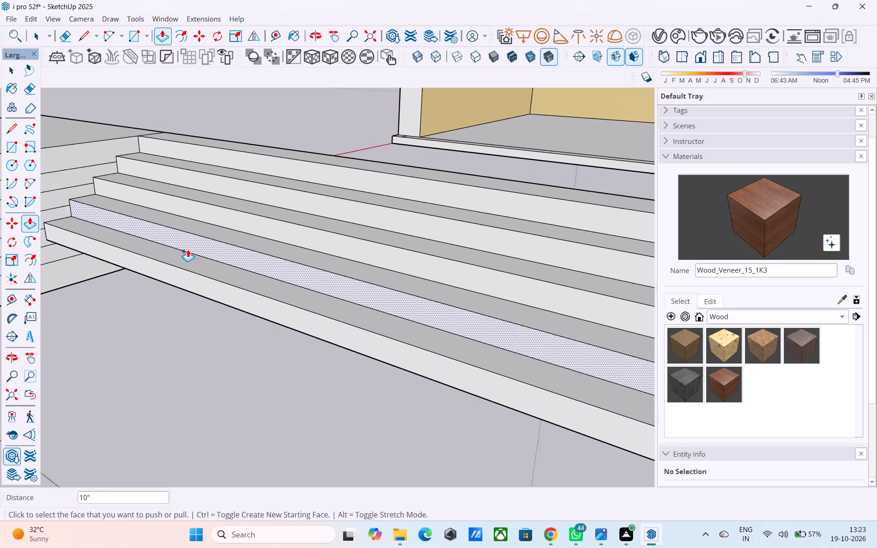
Extrude the sixth strip from the top flush with the fifth step's front plus another 10".
scroll(188, 249, down, 2)
middle_drag(192, 250, 274, 169)
scroll(241, 231, up, 2)
middle_drag(227, 264, 223, 221)
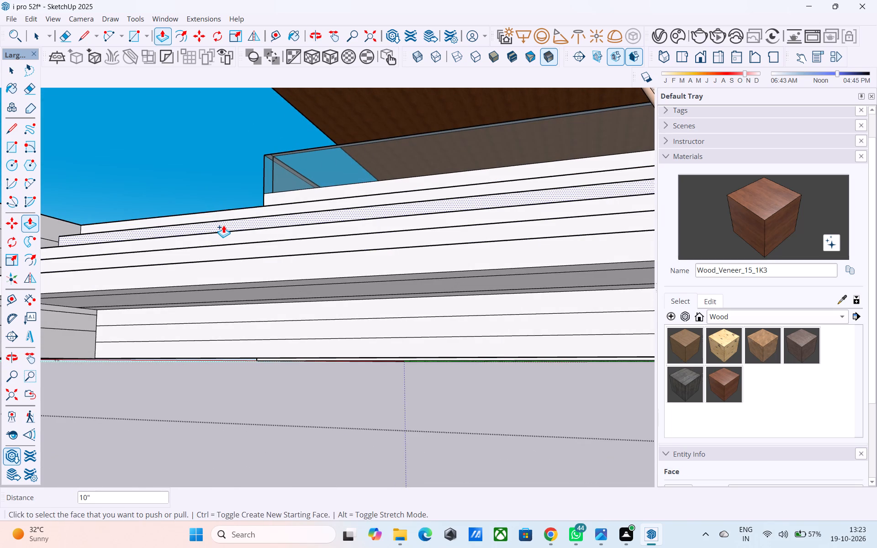
middle_drag(232, 269, 220, 252)
scroll(227, 243, down, 7)
middle_drag(246, 269, 246, 279)
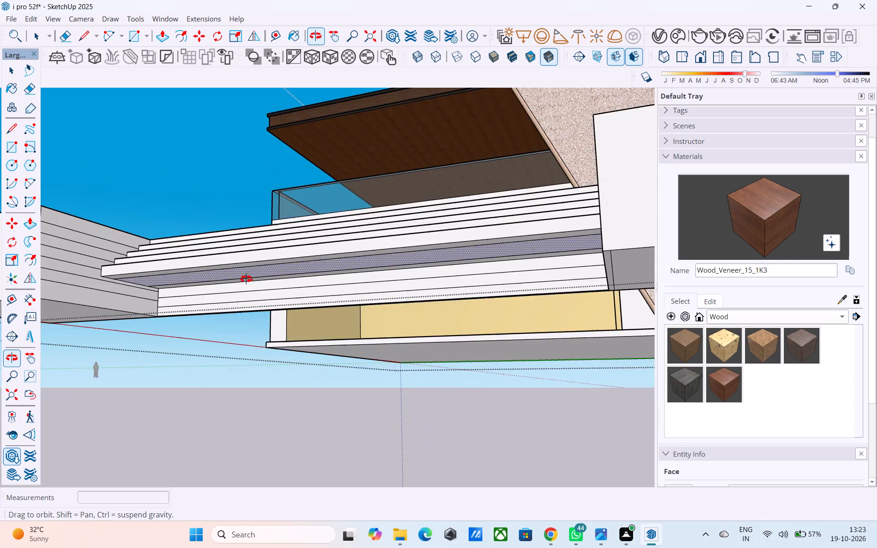
middle_drag(246, 279, 269, 318)
scroll(275, 316, up, 3)
middle_drag(284, 293, 279, 280)
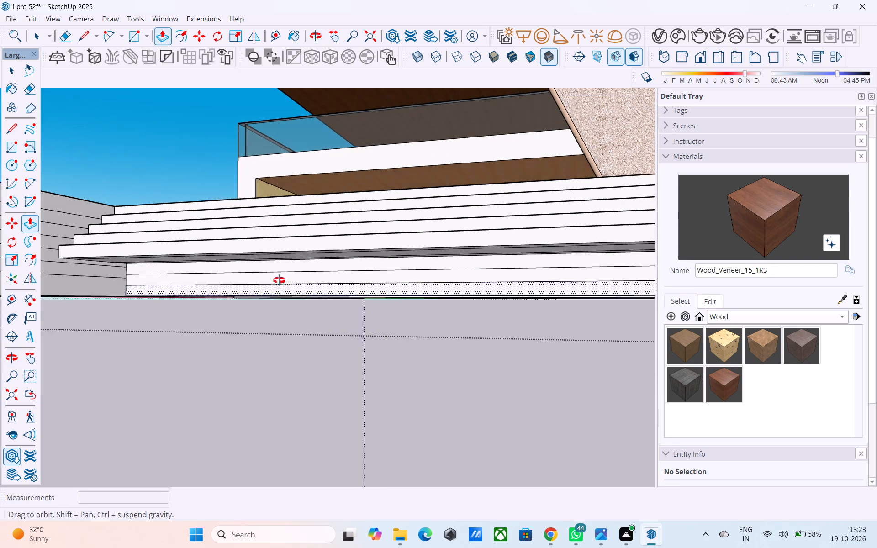
middle_drag(279, 280, 276, 272)
scroll(280, 269, up, 6)
click(284, 266)
click(281, 258)
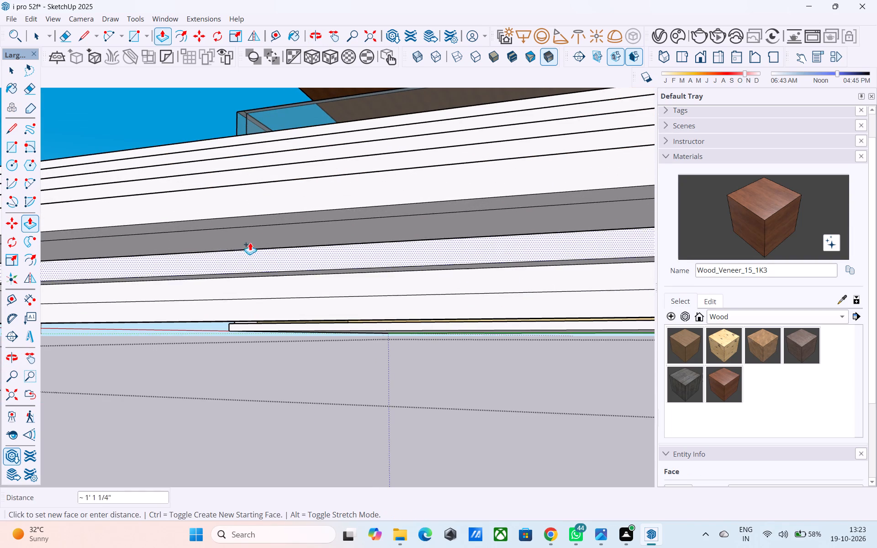
middle_drag(247, 236, 254, 315)
scroll(247, 236, down, 1)
click(247, 240)
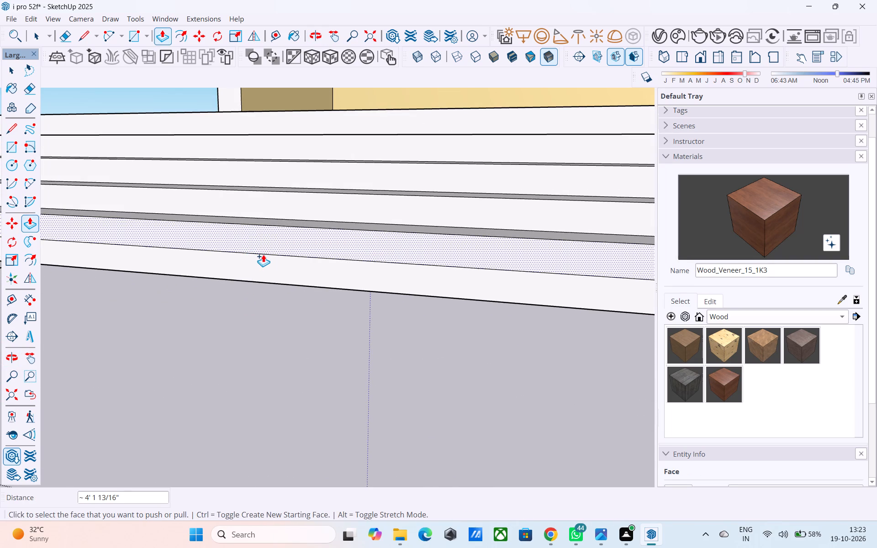
click(260, 269)
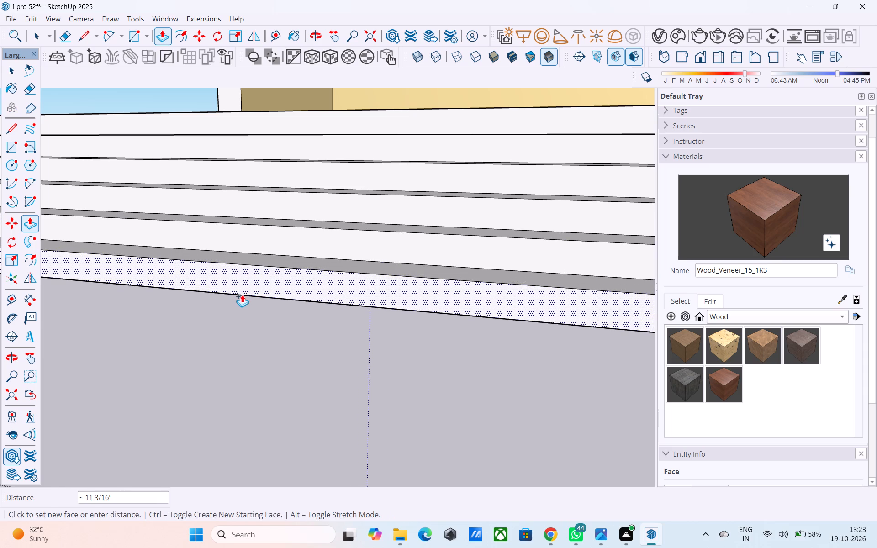
key(1)
key(0)
key(shift+quotedbl)
key(Return)
Extrude the seventh strip from the top so it sits flush with the sixth step's front.
key(space)
middle_drag(233, 277, 235, 241)
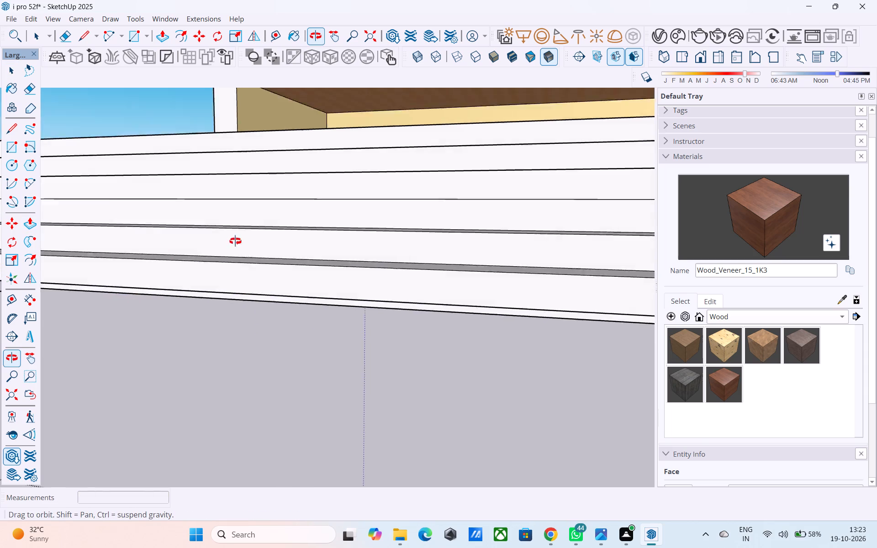
middle_drag(235, 241, 237, 220)
scroll(243, 223, down, 4)
scroll(265, 280, up, 1)
middle_drag(265, 280, 228, 253)
scroll(257, 283, up, 3)
click(262, 286)
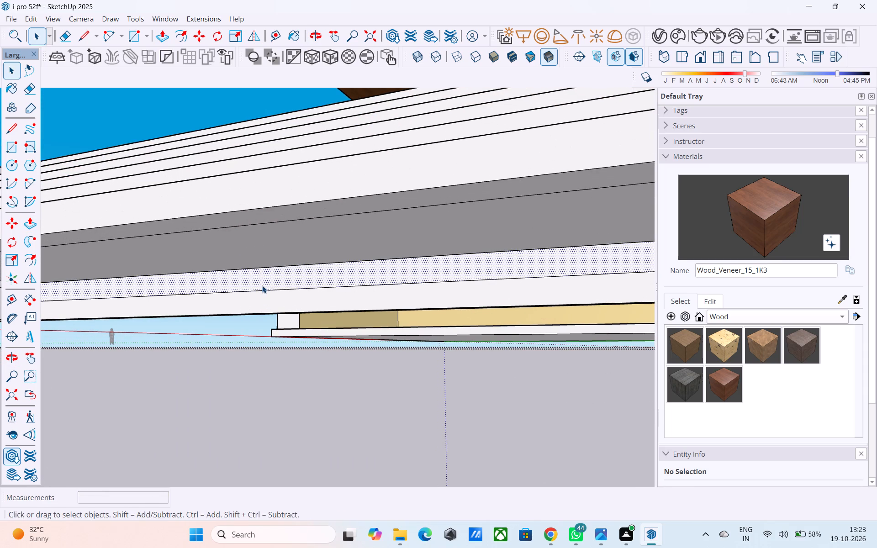
key(p)
click(262, 284)
middle_drag(252, 256, 262, 300)
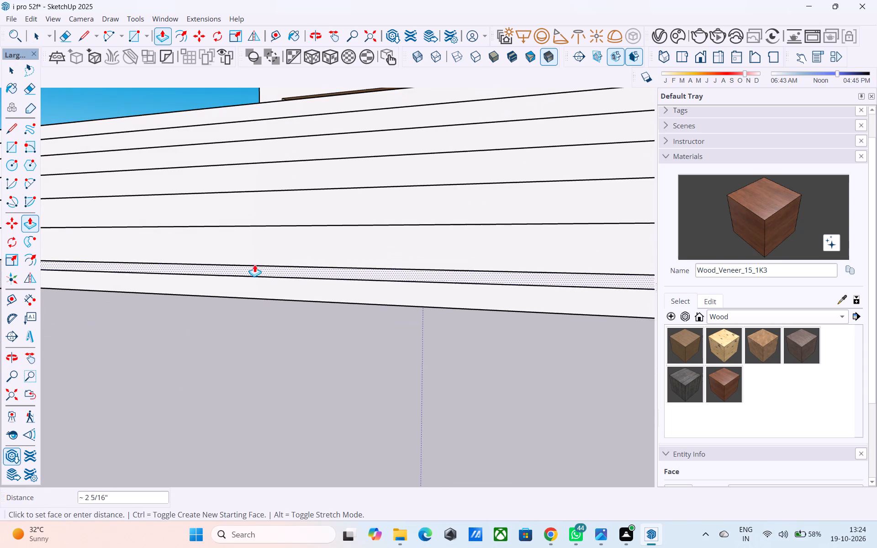
click(254, 255)
Extrude the bottom strip flush with the seventh strip's front plus another 10".
scroll(254, 245, down, 5)
middle_drag(259, 269, 267, 251)
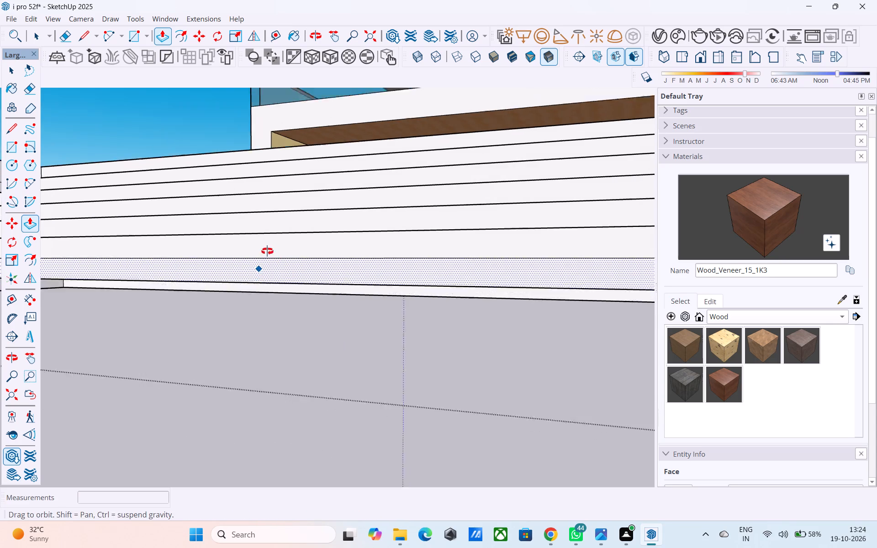
middle_drag(267, 251, 270, 242)
scroll(271, 247, down, 3)
scroll(275, 261, up, 3)
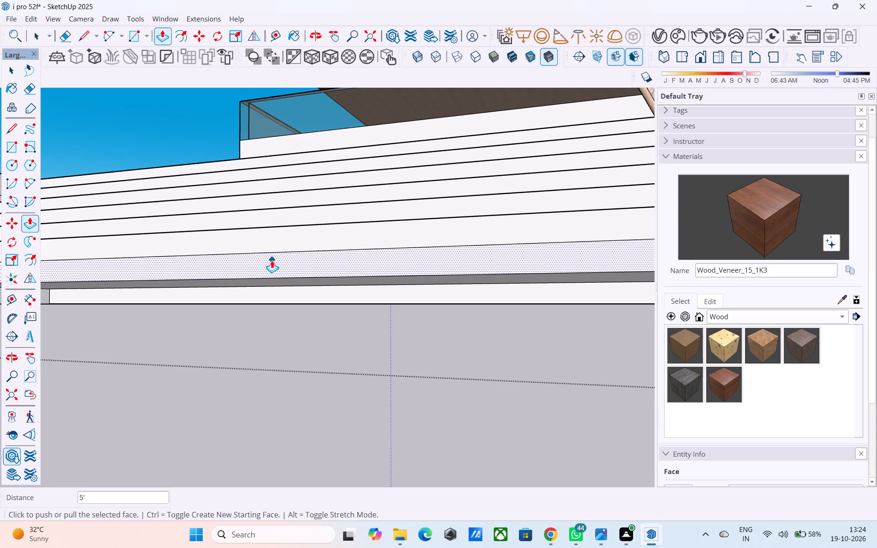
scroll(272, 260, down, 5)
key(space)
middle_drag(266, 283, 282, 218)
scroll(287, 235, up, 3)
middle_drag(288, 240, 288, 249)
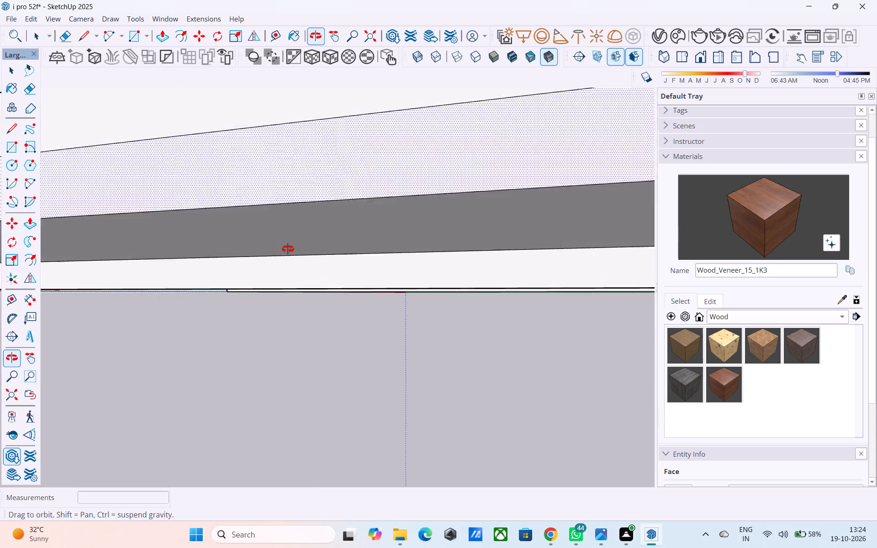
middle_drag(288, 249, 288, 251)
scroll(289, 250, down, 7)
middle_click(289, 249)
shift+middle_drag(294, 263, 301, 178)
scroll(285, 252, up, 1)
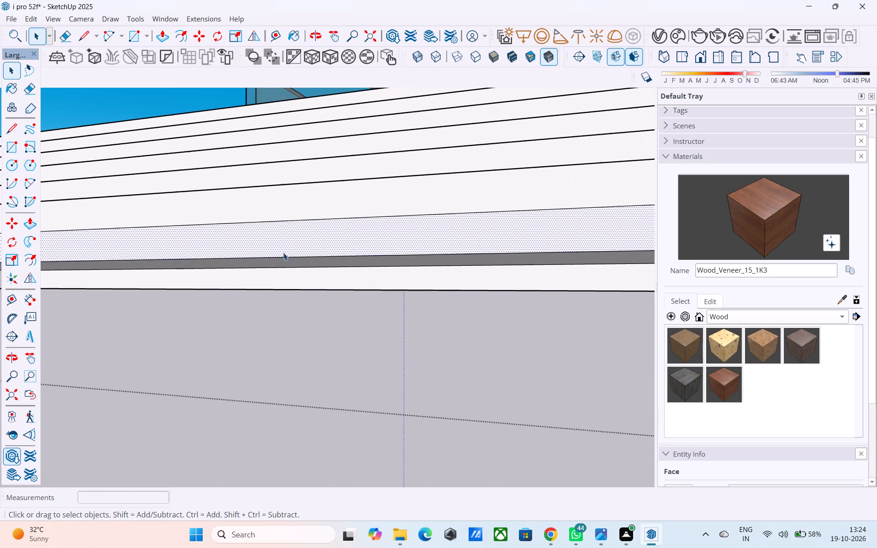
click(272, 277)
key(p)
click(274, 279)
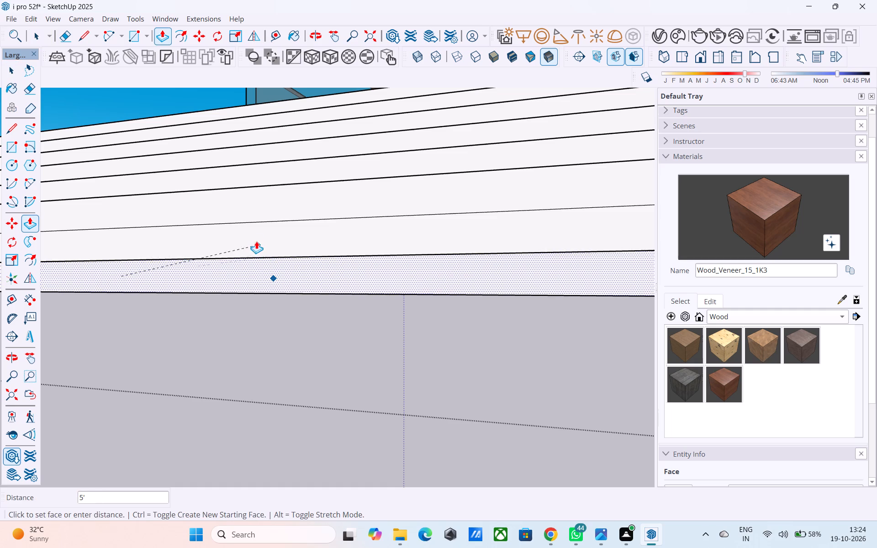
click(256, 240)
scroll(253, 253, down, 8)
middle_drag(254, 261, 189, 324)
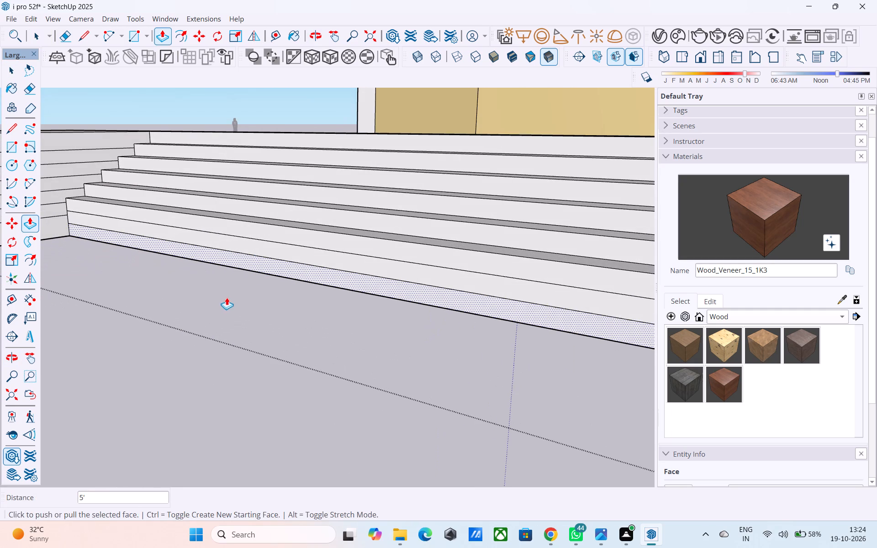
click(257, 267)
text(10")
key(Return)
key(space)
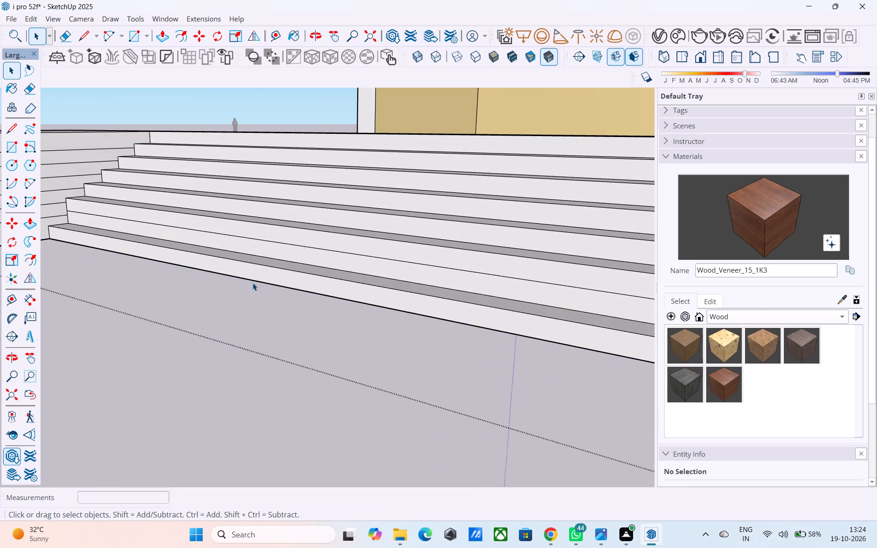
Extrude the seventh strip from the top another 10", flush with the bottom step's front.
scroll(237, 252, down, 5)
middle_drag(235, 252, 356, 365)
scroll(174, 276, down, 4)
middle_drag(165, 278, 165, 279)
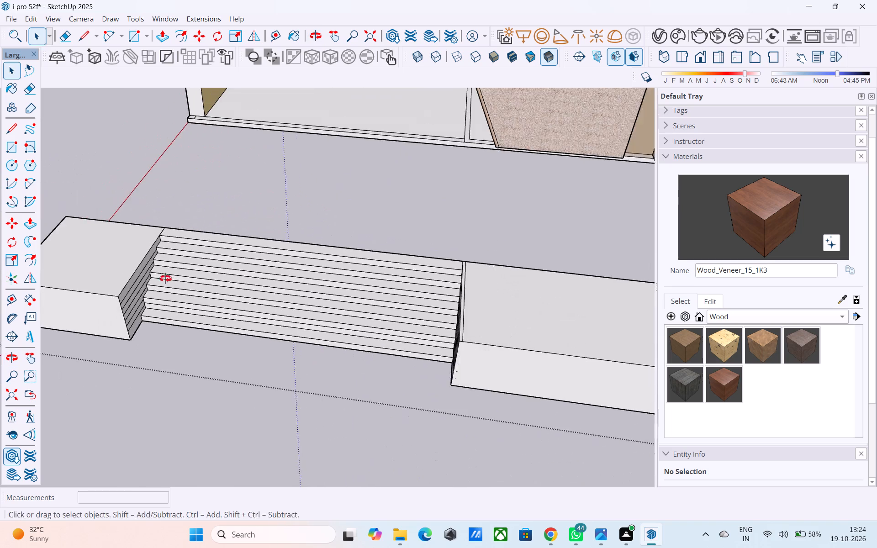
middle_drag(165, 279, 545, 249)
middle_drag(455, 247, 445, 194)
scroll(442, 186, up, 1)
scroll(429, 182, down, 3)
middle_drag(429, 189, 428, 244)
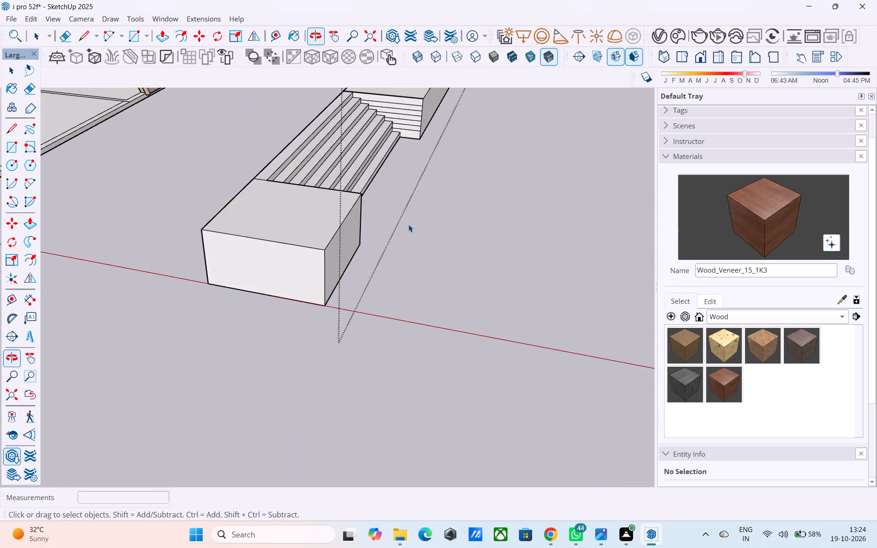
scroll(202, 92, up, 3)
scroll(199, 99, down, 3)
scroll(254, 333, down, 4)
middle_drag(257, 386, 256, 274)
scroll(259, 172, up, 6)
middle_drag(273, 158, 196, 195)
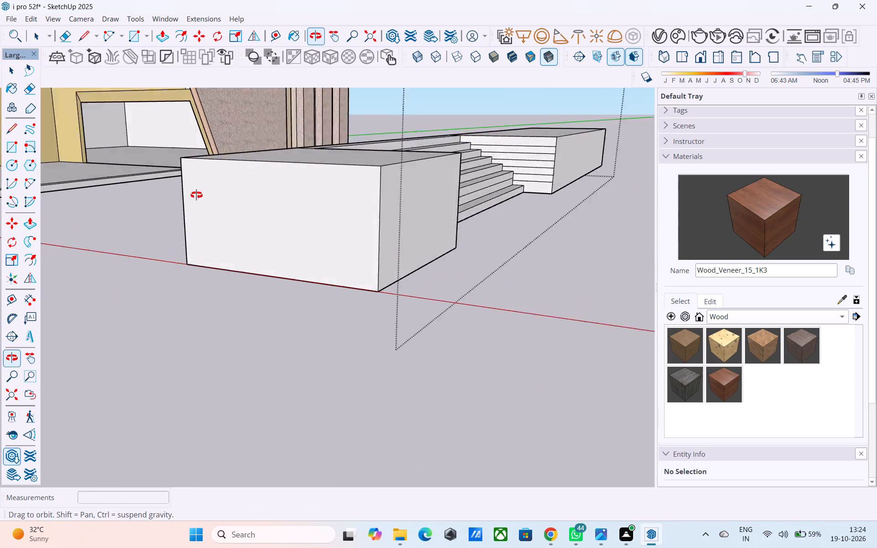
middle_drag(196, 195, 163, 212)
scroll(143, 224, down, 8)
scroll(383, 192, up, 9)
middle_drag(370, 187, 271, 168)
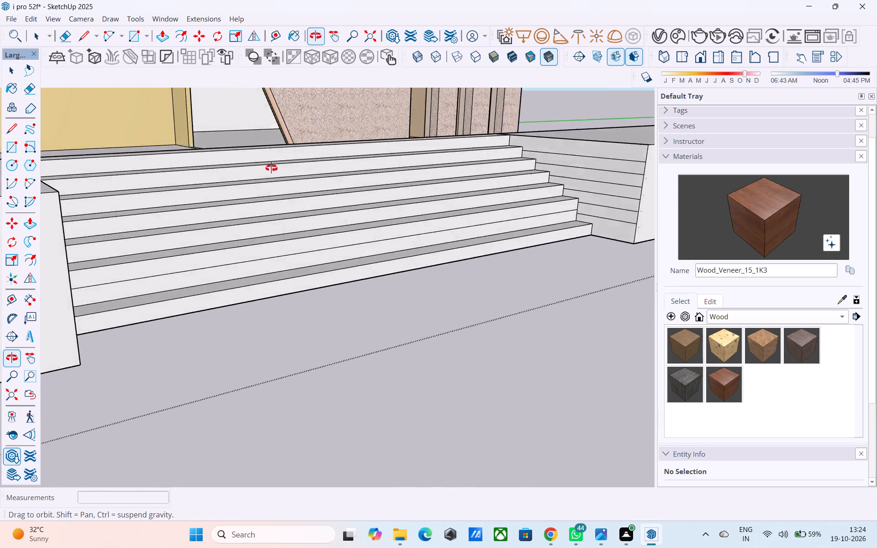
middle_drag(271, 168, 81, 205)
scroll(95, 222, up, 2)
click(153, 244)
scroll(153, 244, up, 2)
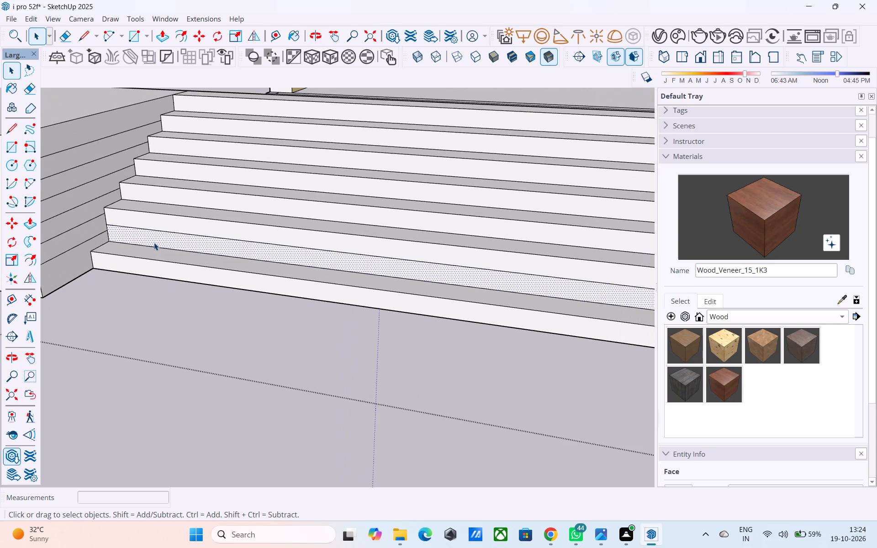
key(p)
click(155, 238)
click(139, 254)
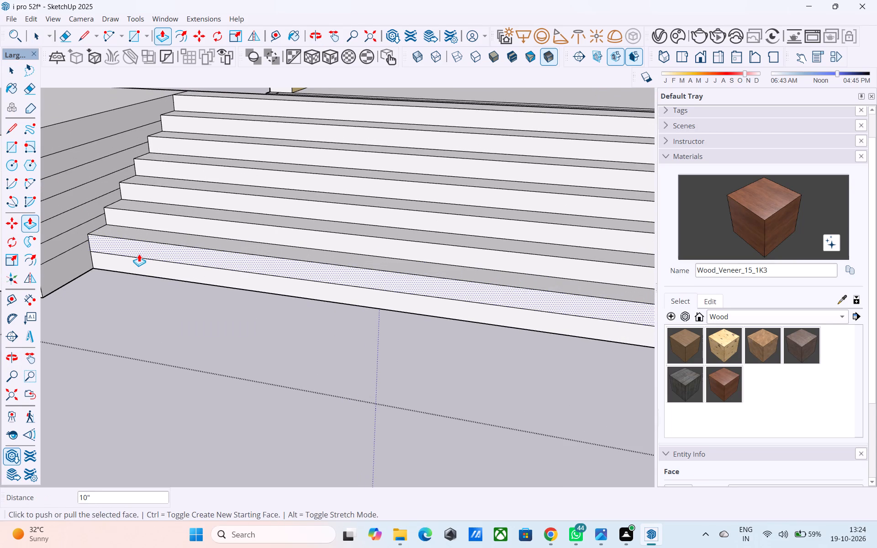
key(space)
Extrude the bottom step's front face another 10" to form the lowest tread.
click(143, 267)
key(p)
click(143, 268)
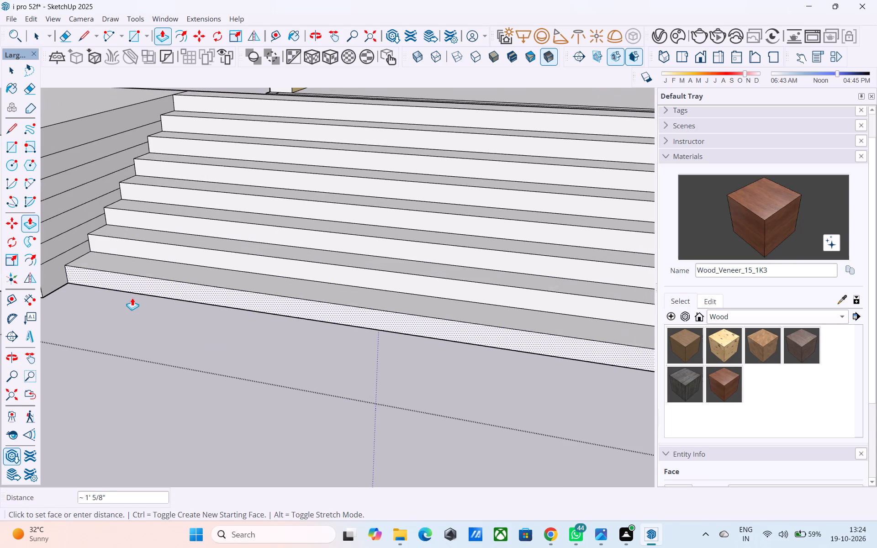
text(10")
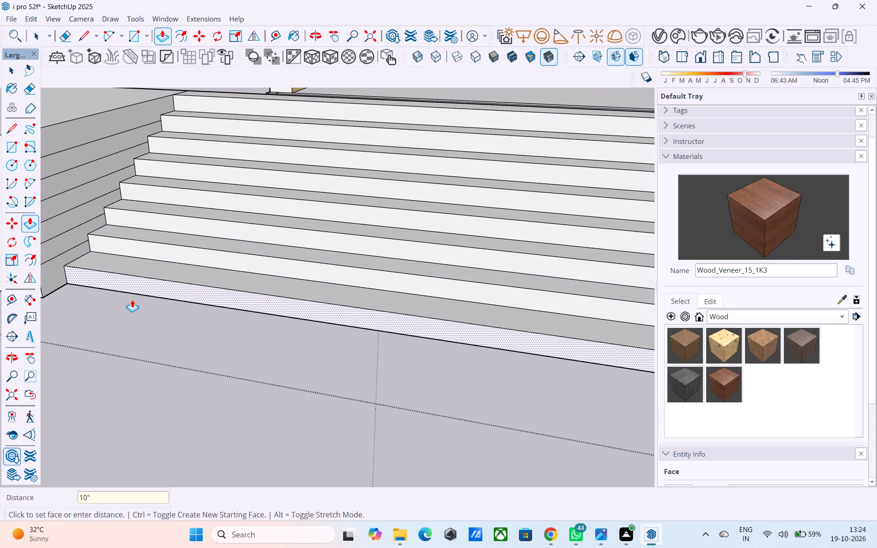
key(Return)
key(space)
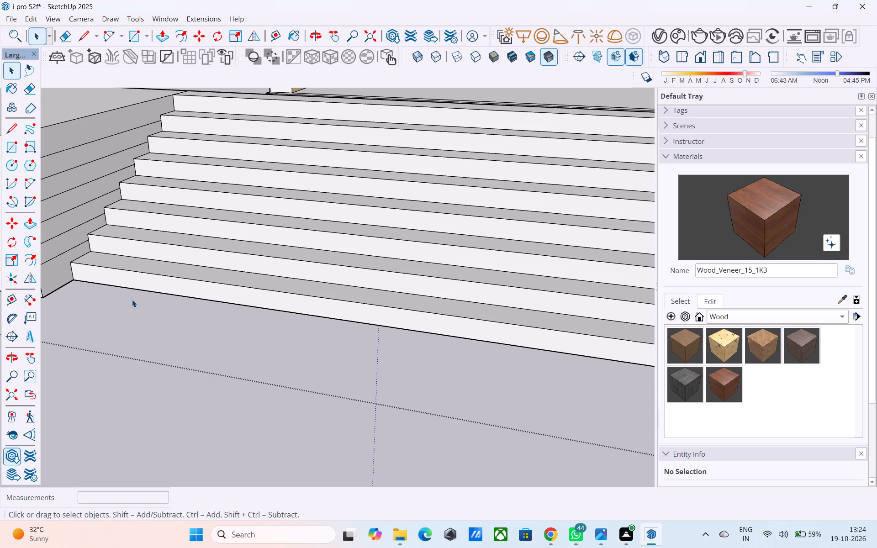
Erase the leftover horizontal strip lines on the long front block's side face beside the steps.
scroll(125, 289, down, 7)
middle_drag(130, 339, 152, 406)
scroll(153, 406, down, 4)
middle_drag(157, 414, 187, 400)
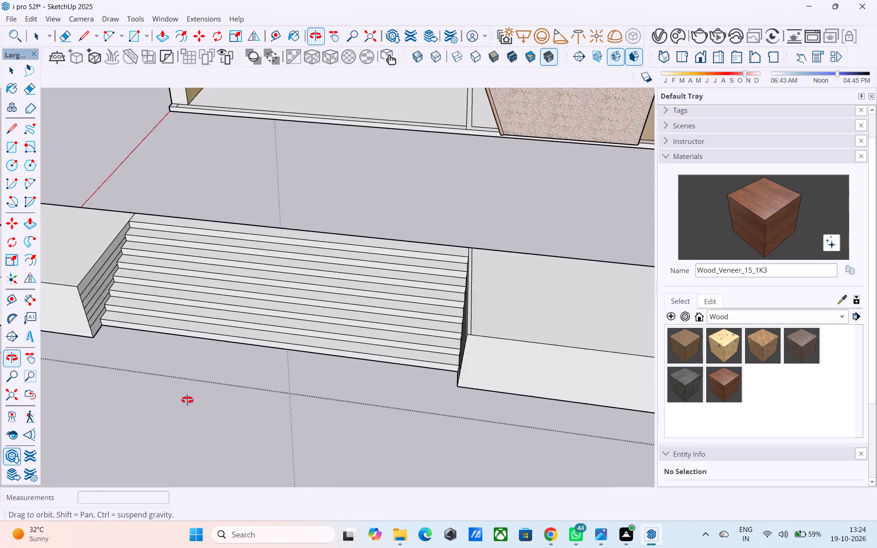
middle_drag(187, 400, 487, 275)
scroll(466, 272, up, 7)
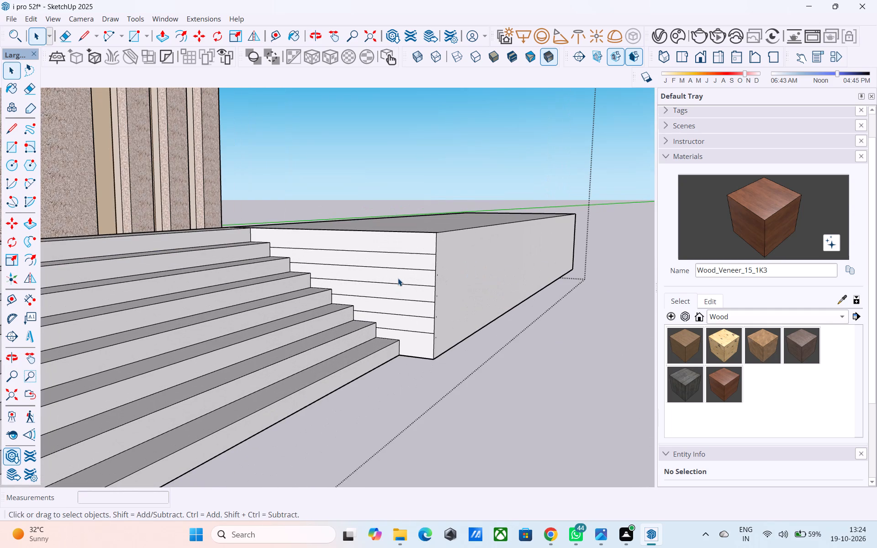
key(e)
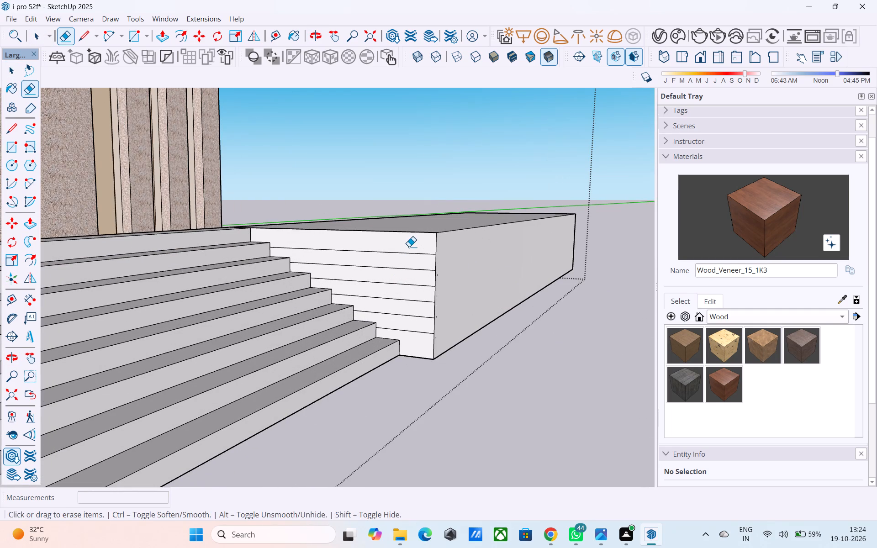
drag(409, 247, 415, 335)
Erase the leftover horizontal strip lines on the short front block's side face beside the steps.
scroll(556, 314, down, 4)
middle_drag(546, 344, 173, 371)
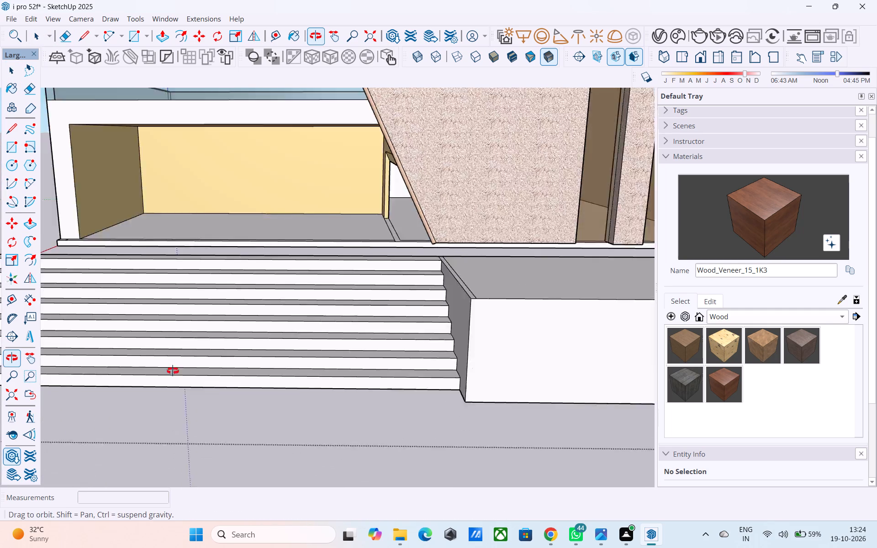
middle_drag(173, 371, 49, 362)
scroll(55, 296, up, 10)
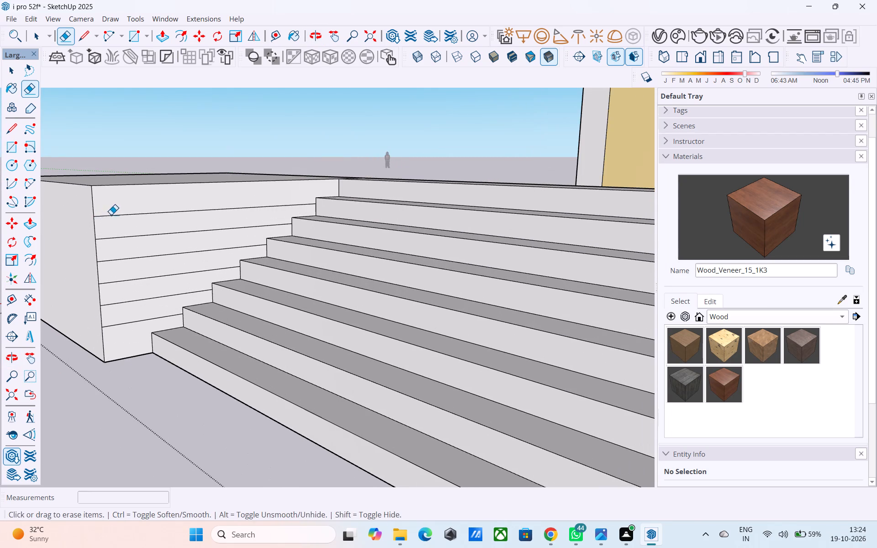
drag(111, 215, 129, 330)
Save the model, purging its unused items.
scroll(125, 328, down, 13)
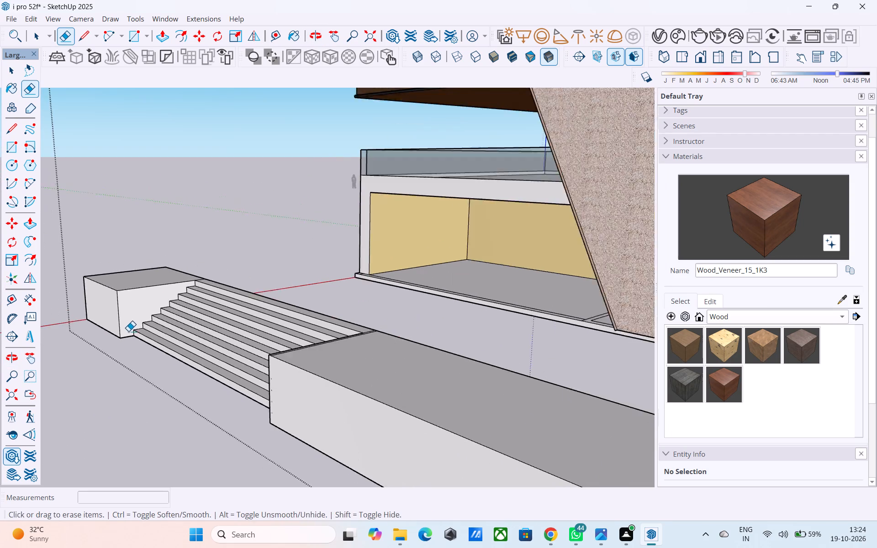
scroll(128, 331, down, 2)
middle_drag(129, 333, 256, 343)
scroll(193, 346, down, 4)
scroll(126, 350, down, 6)
middle_drag(142, 383, 303, 386)
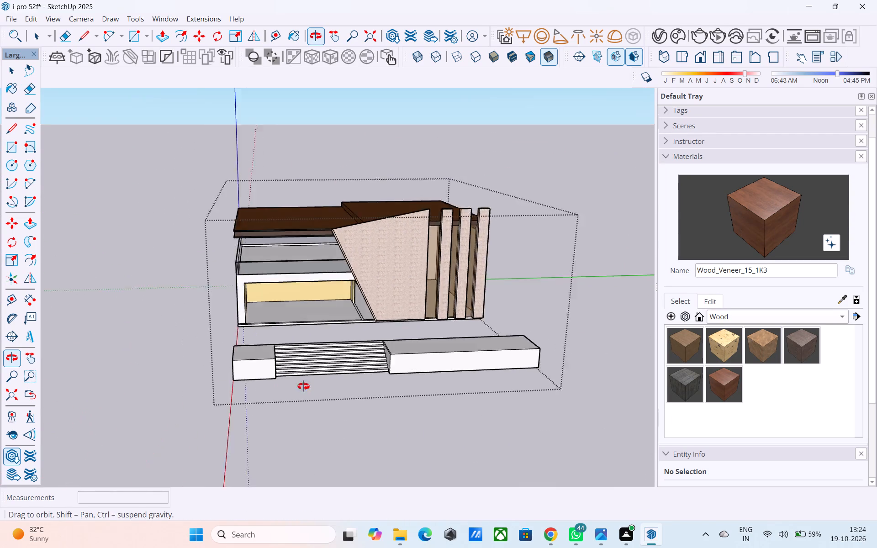
middle_drag(303, 386, 448, 365)
key(space)
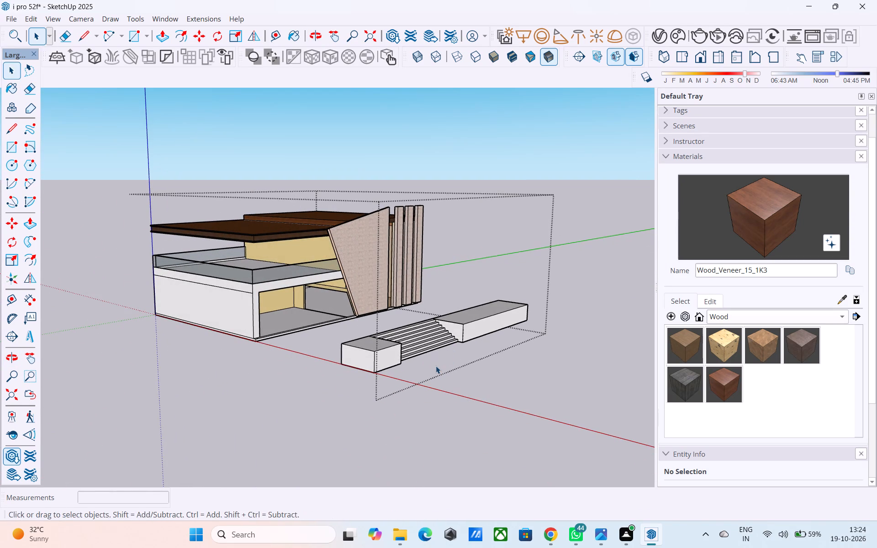
key(ctrl+s)
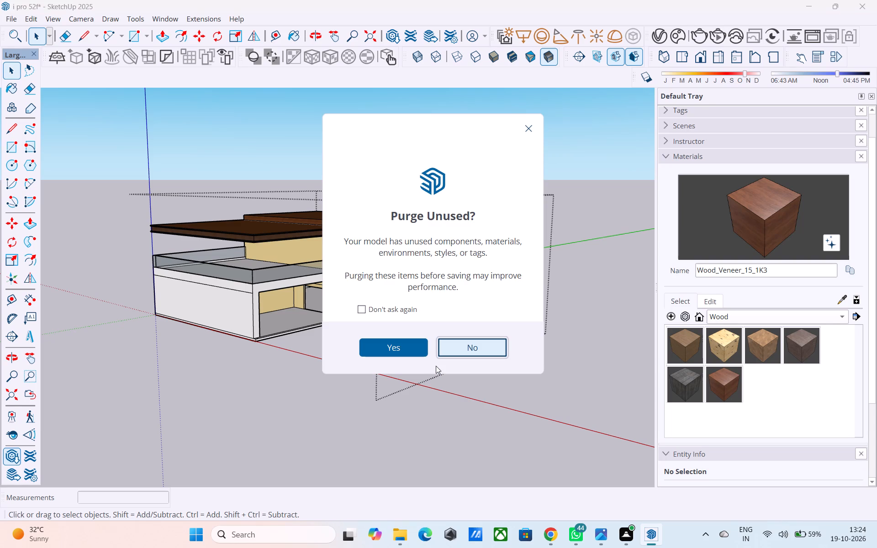
click(378, 344)
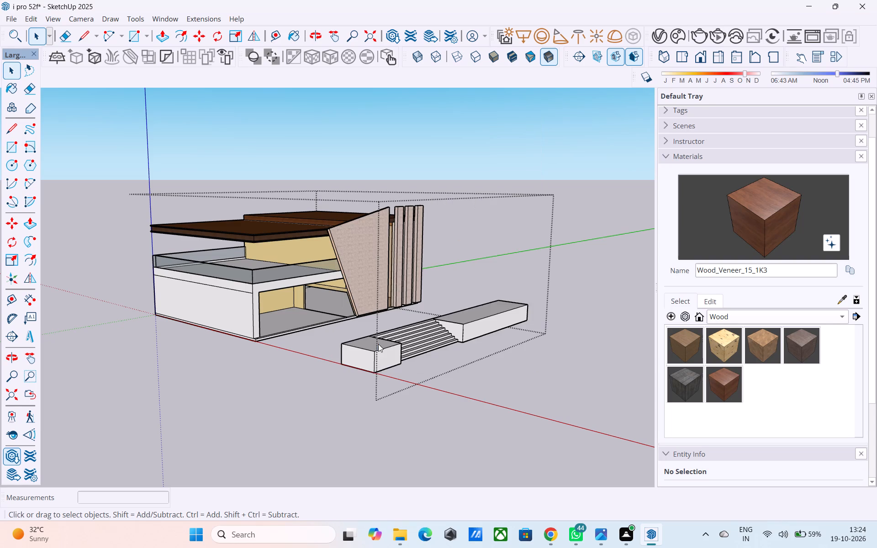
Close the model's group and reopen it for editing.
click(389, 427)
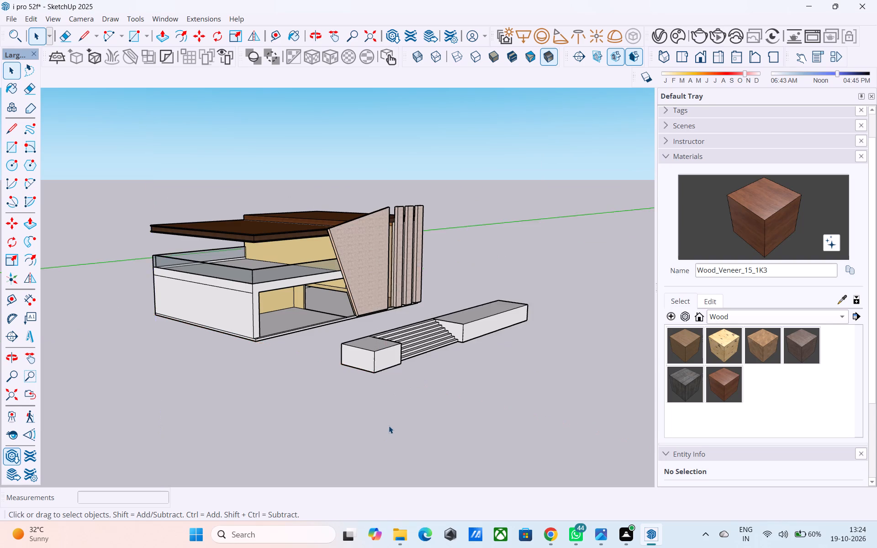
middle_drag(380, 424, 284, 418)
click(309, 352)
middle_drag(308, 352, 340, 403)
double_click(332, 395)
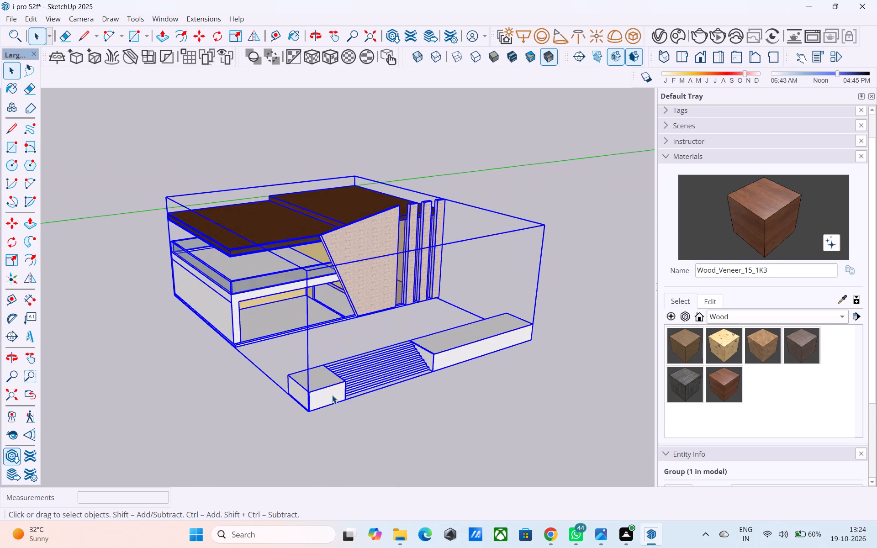
Move the whole building by its bottom front corner onto the short front block's top rear corner.
middle_drag(284, 361, 297, 365)
scroll(297, 365, down, 3)
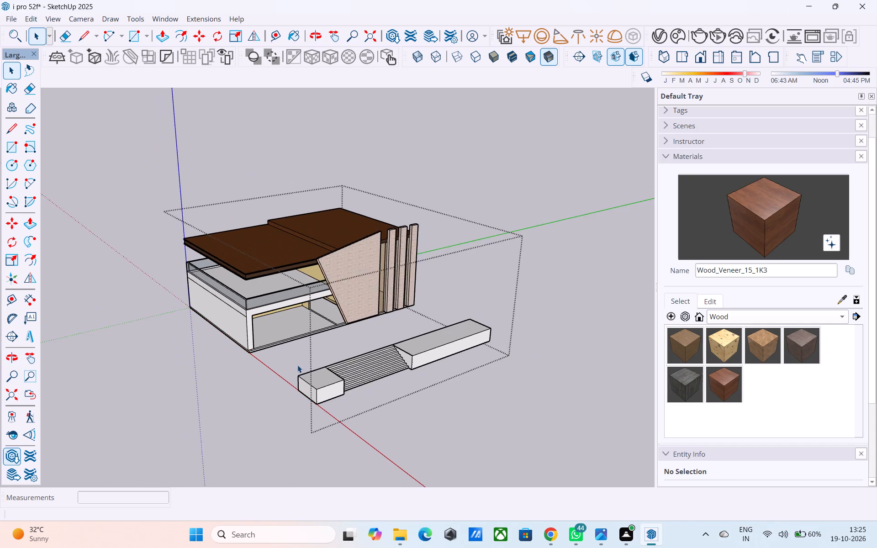
middle_drag(297, 365, 542, 338)
drag(367, 409, 164, 140)
middle_drag(172, 160, 23, 148)
key(m)
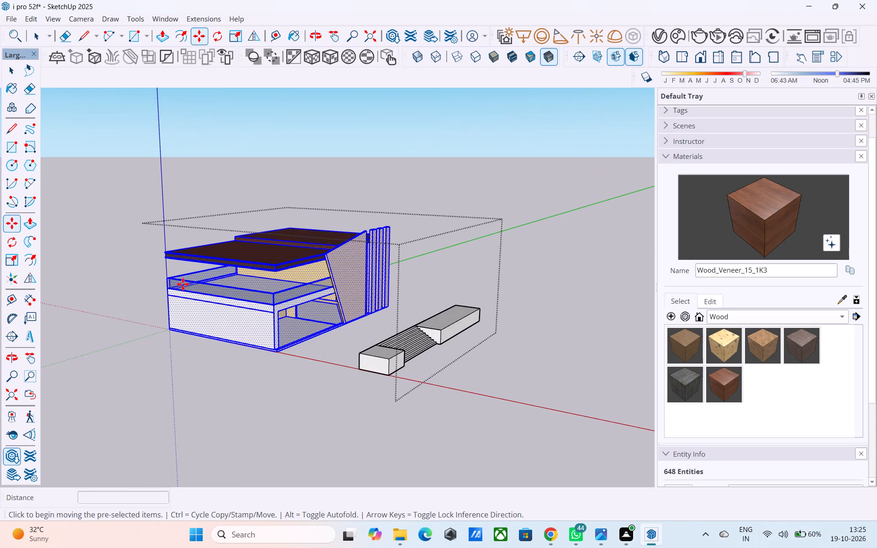
scroll(197, 344, up, 8)
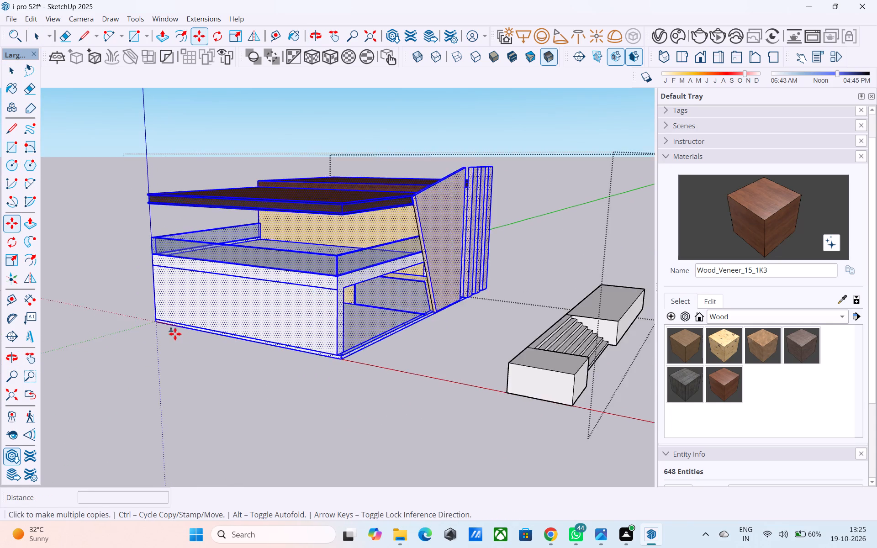
scroll(175, 334, up, 2)
scroll(174, 333, down, 5)
scroll(323, 368, up, 10)
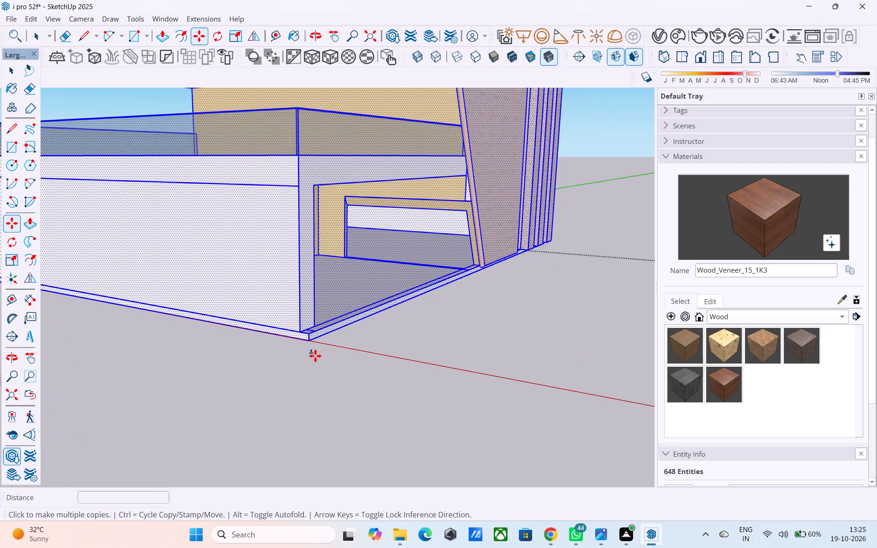
scroll(315, 356, up, 6)
click(308, 338)
scroll(308, 286, down, 10)
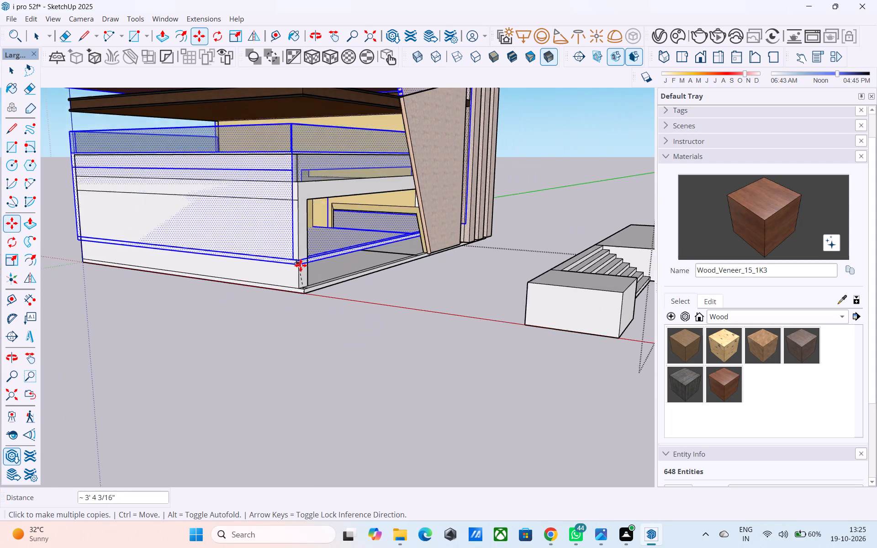
scroll(301, 265, down, 2)
scroll(371, 255, down, 7)
scroll(508, 278, up, 4)
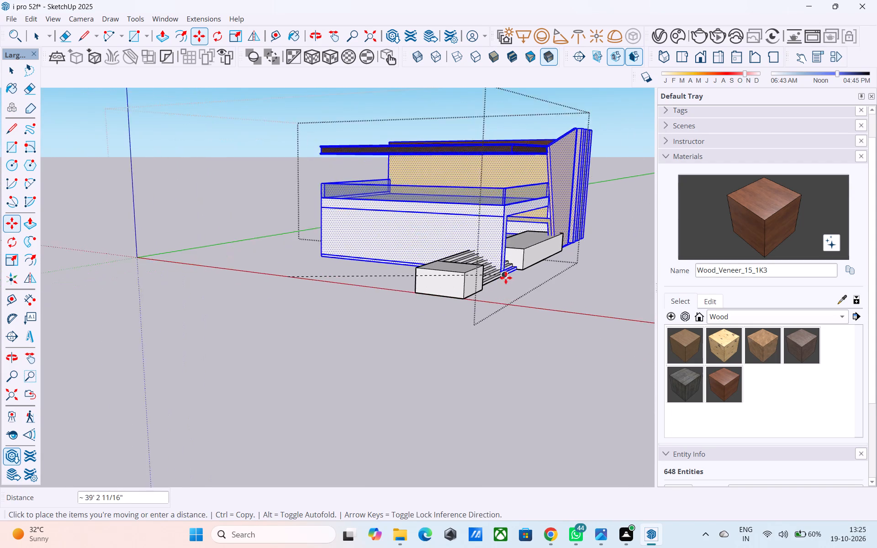
scroll(506, 278, up, 3)
scroll(388, 259, up, 5)
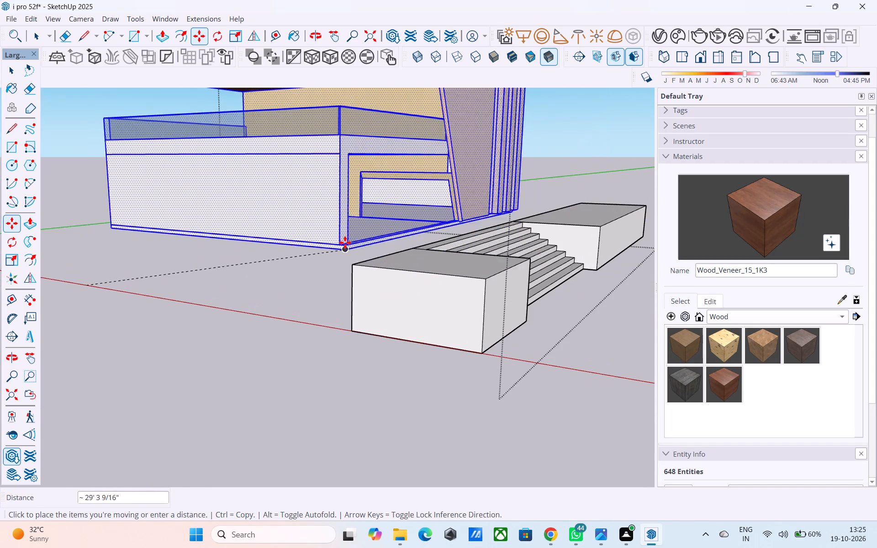
middle_drag(343, 234, 247, 258)
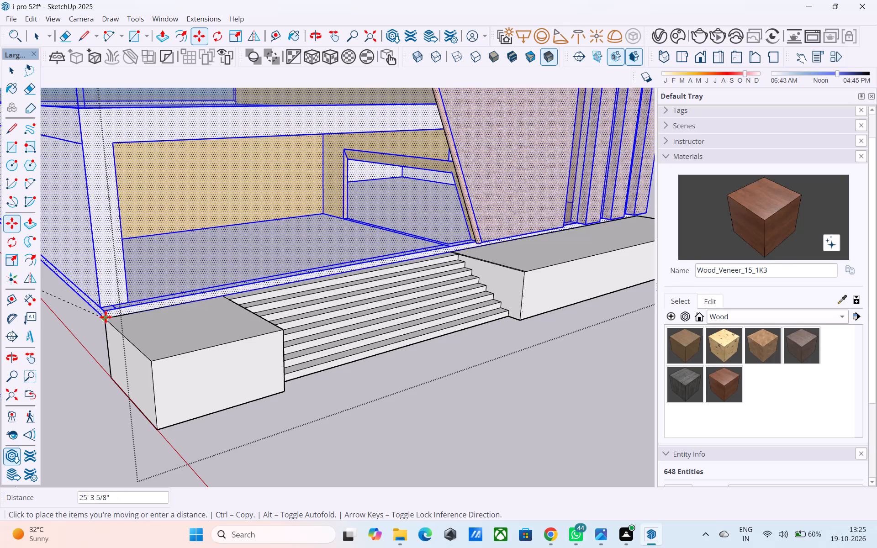
middle_drag(105, 314, 558, 219)
scroll(539, 254, up, 4)
click(498, 240)
Extend the short front block's rear face beneath the building, back to the building's rear wall.
middle_drag(392, 253, 216, 253)
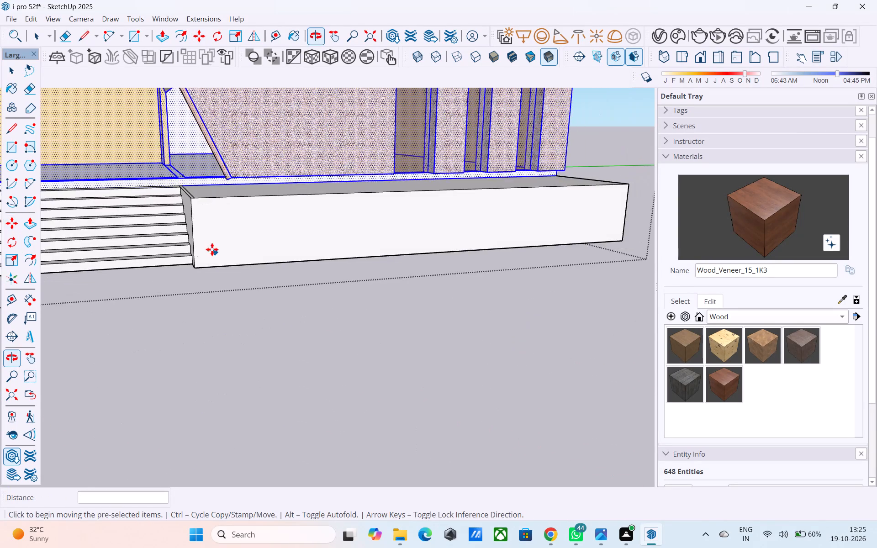
scroll(213, 247, down, 20)
middle_drag(373, 250, 734, 208)
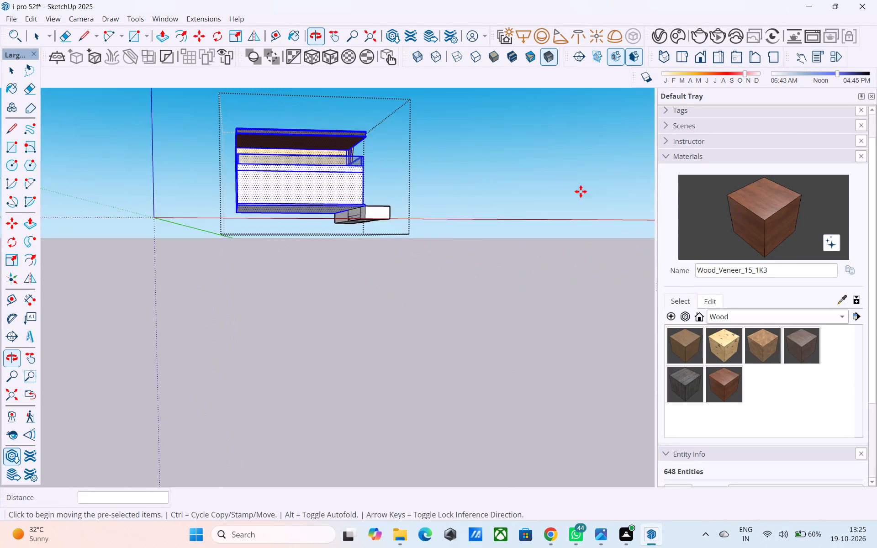
middle_drag(345, 220, 390, 222)
scroll(391, 222, up, 12)
key(space)
click(343, 194)
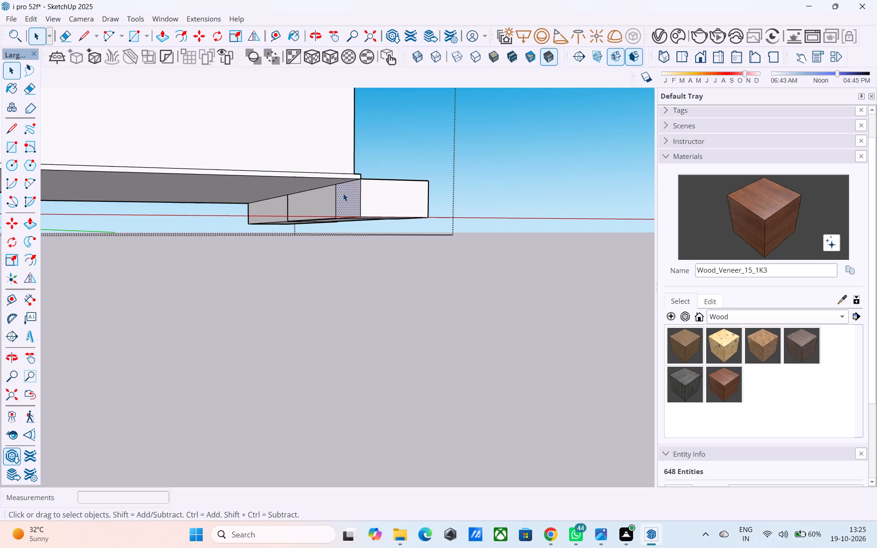
key(p)
click(343, 193)
scroll(313, 208, down, 7)
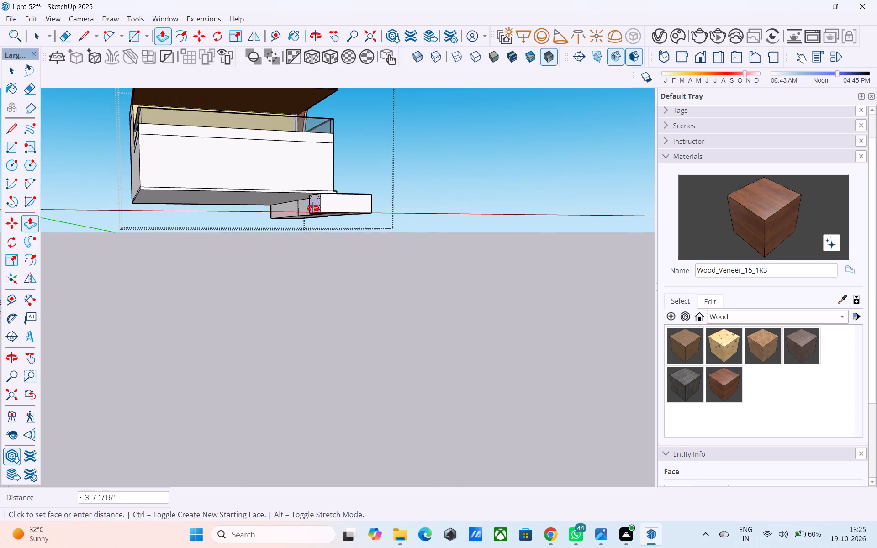
middle_drag(313, 208, 458, 242)
click(280, 184)
Extend the long front block's rear face 40' beneath the building, back to the building's rear wall.
middle_drag(280, 184, 686, 189)
middle_drag(235, 203, 267, 188)
scroll(254, 225, up, 7)
key(space)
click(232, 235)
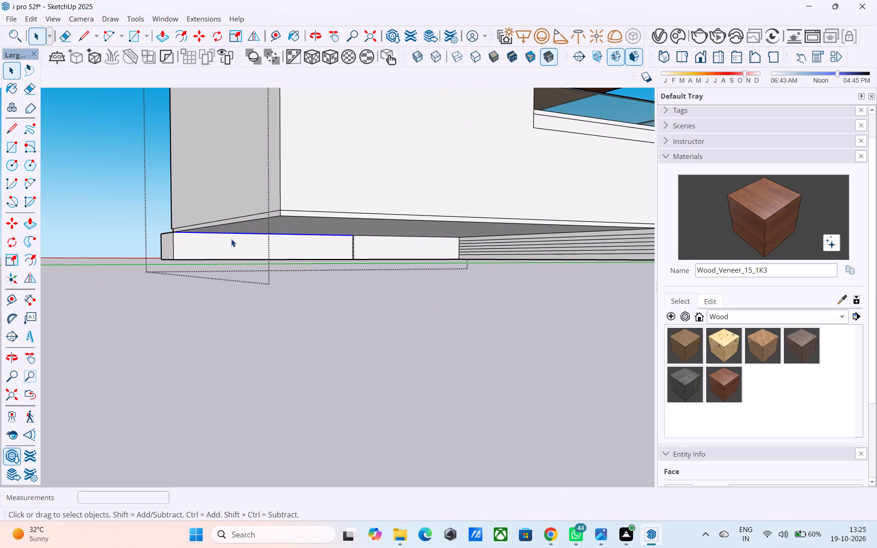
click(231, 241)
key(p)
click(231, 241)
click(294, 170)
scroll(96, 216, down, 5)
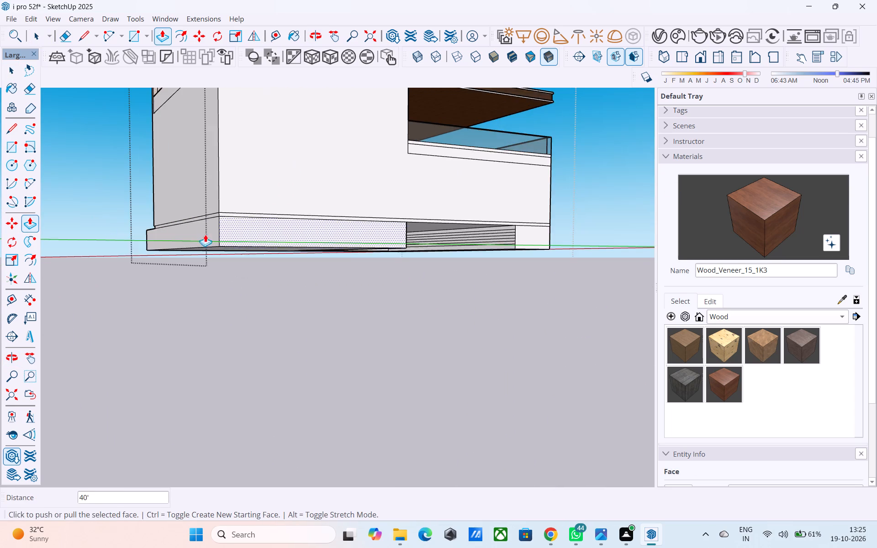
Extend the steps' rear face beneath the building, back to the building's rear wall.
middle_drag(236, 233, 58, 240)
key(space)
scroll(417, 258, up, 1)
click(406, 240)
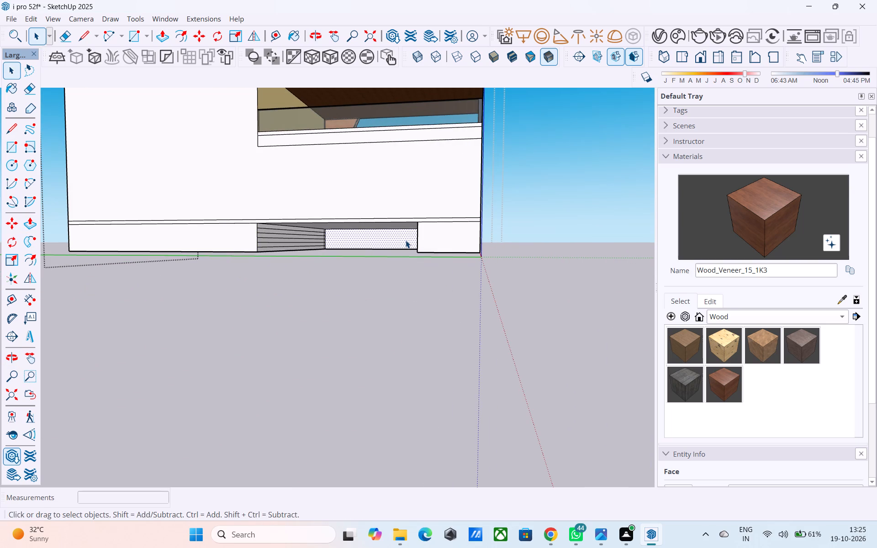
key(p)
click(406, 240)
click(365, 175)
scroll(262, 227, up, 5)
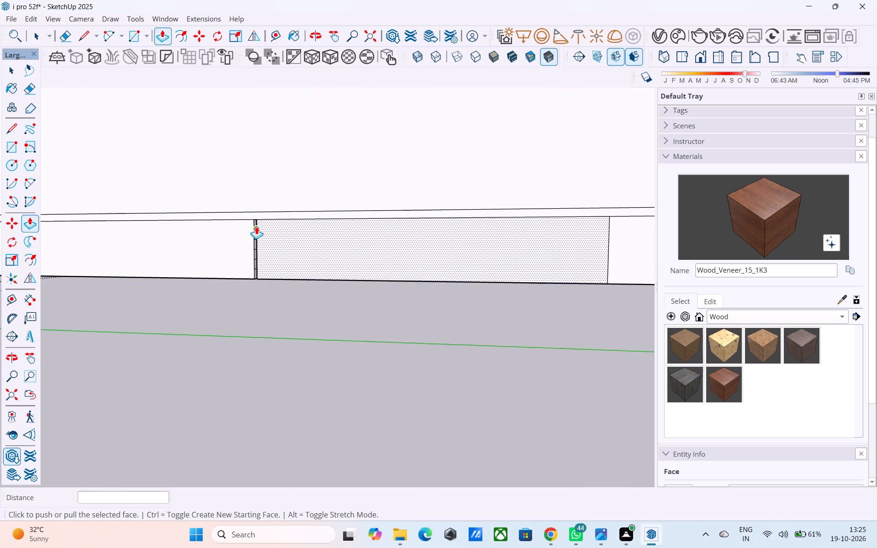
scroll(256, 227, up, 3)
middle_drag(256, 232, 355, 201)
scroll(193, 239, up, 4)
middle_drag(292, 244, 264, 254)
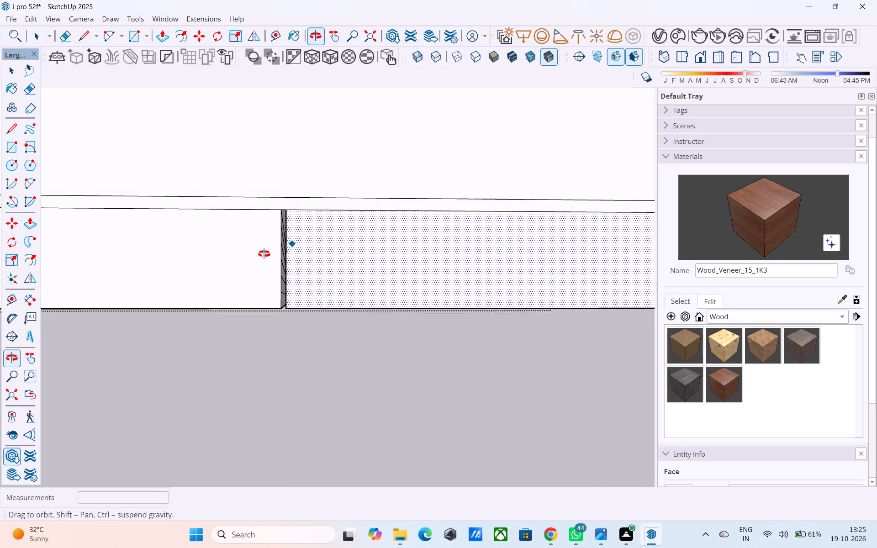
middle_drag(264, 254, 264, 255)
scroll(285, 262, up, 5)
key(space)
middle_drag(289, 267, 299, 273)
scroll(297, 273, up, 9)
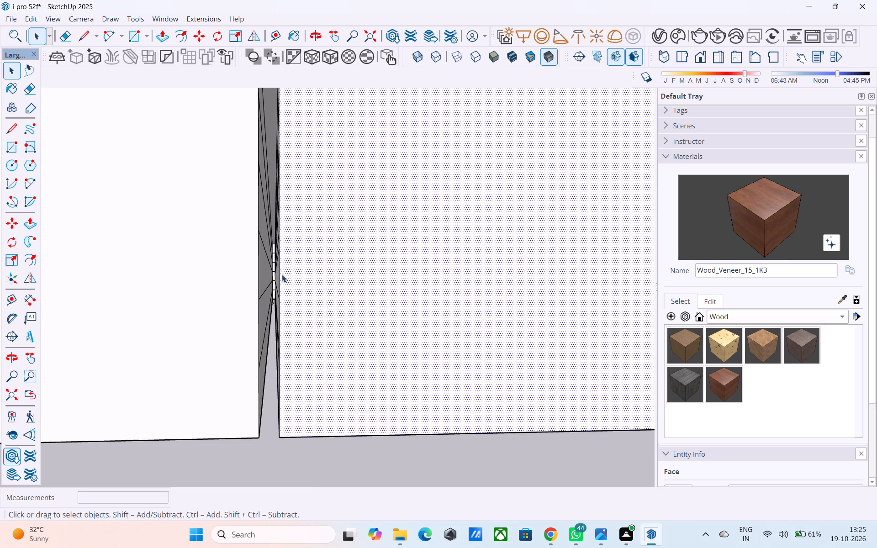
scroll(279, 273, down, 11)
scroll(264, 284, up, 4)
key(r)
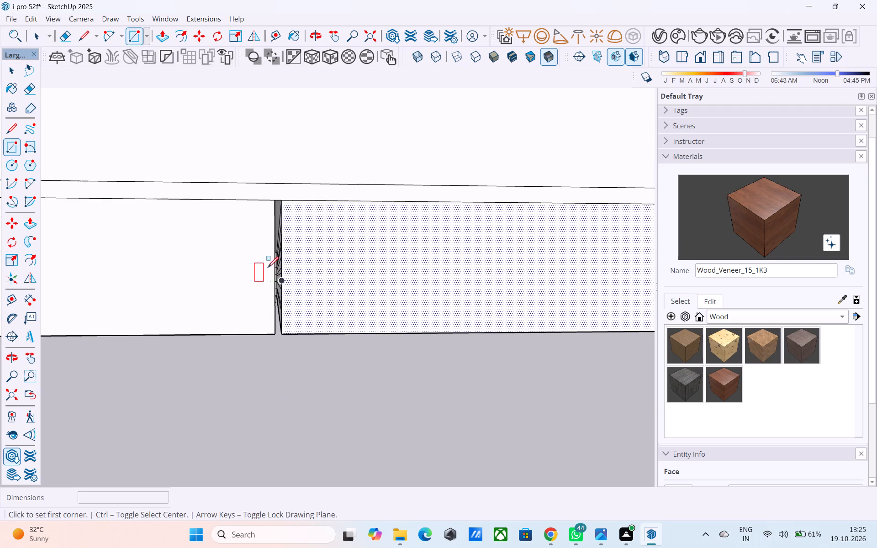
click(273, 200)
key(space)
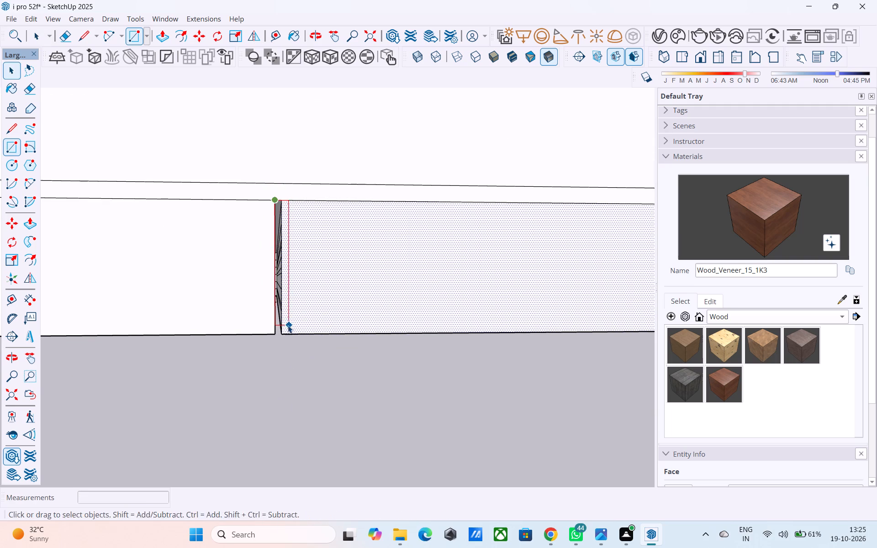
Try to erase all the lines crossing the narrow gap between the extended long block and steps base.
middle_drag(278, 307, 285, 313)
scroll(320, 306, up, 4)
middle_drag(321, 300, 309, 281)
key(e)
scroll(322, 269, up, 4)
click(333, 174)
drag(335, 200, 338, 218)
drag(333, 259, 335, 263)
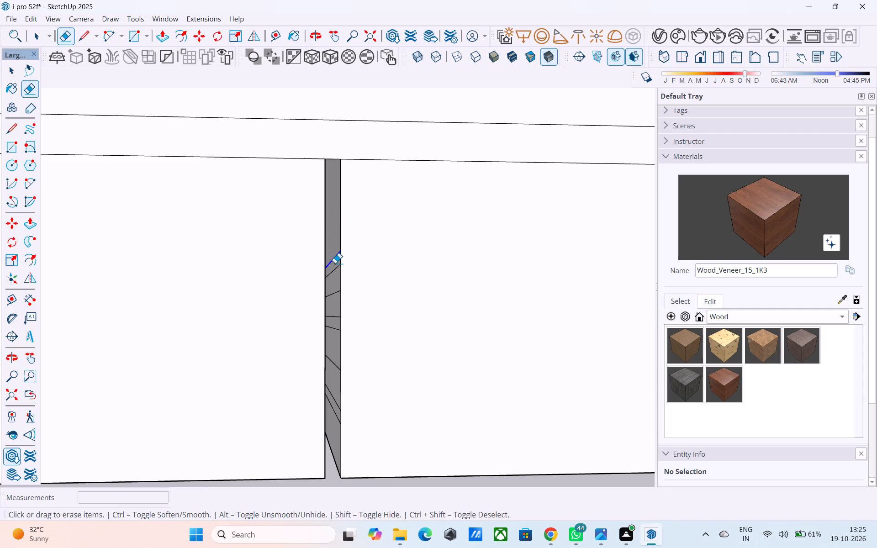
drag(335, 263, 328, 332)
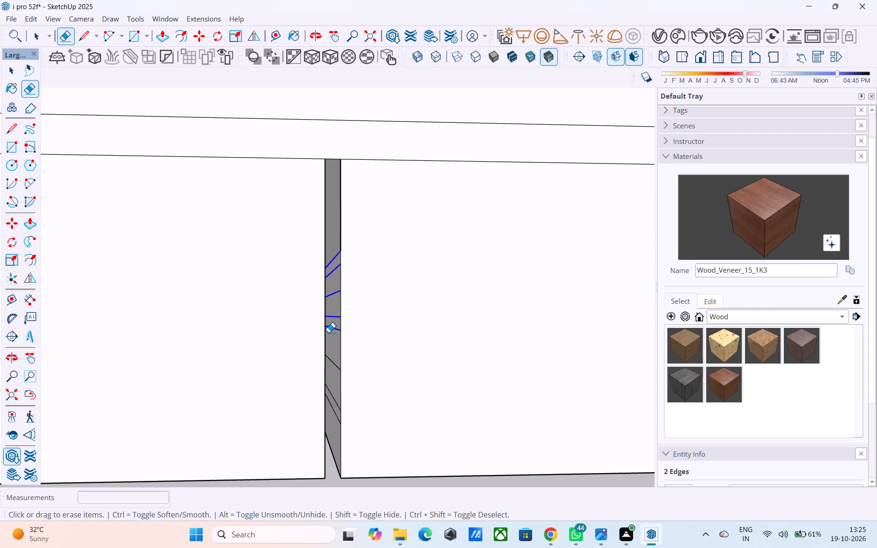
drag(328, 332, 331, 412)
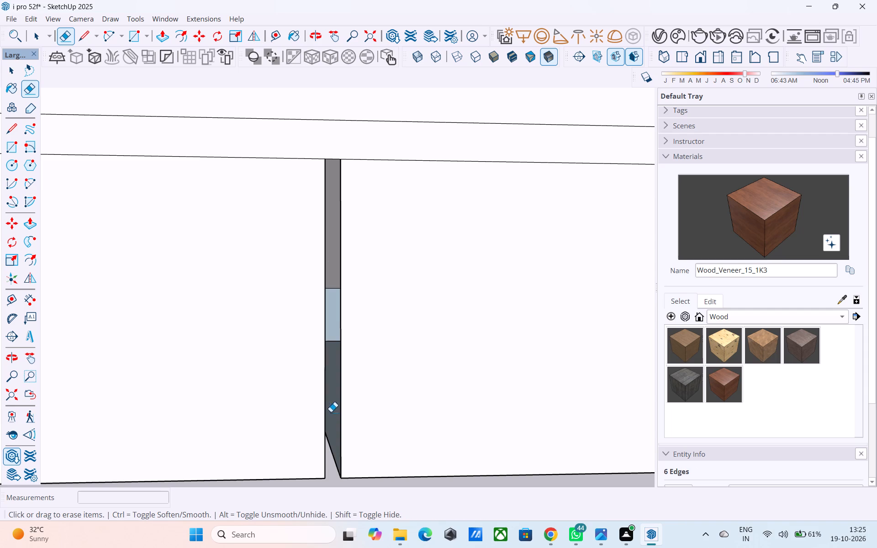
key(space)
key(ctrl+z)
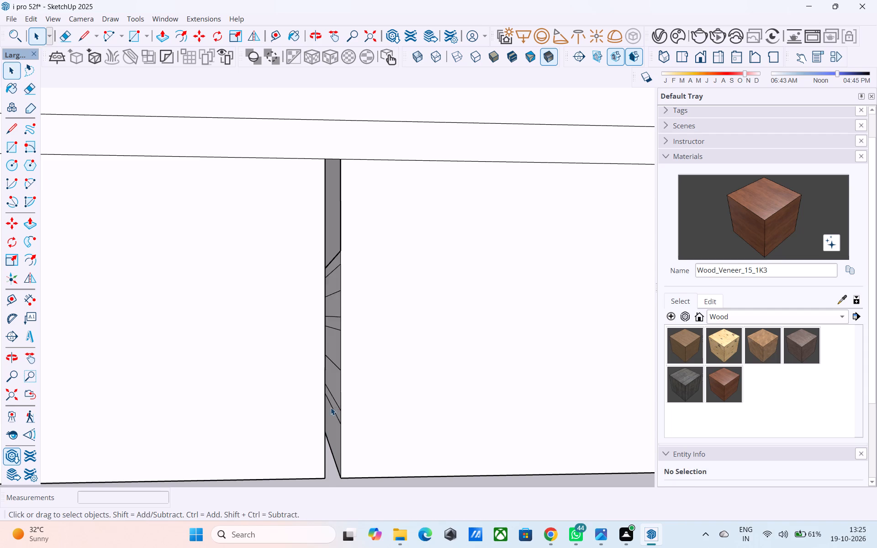
Erase the leftover slanted lines one after another inside the narrow gap between the long block and steps base.
scroll(332, 403, up, 7)
key(e)
scroll(337, 415, up, 2)
drag(344, 405, 347, 416)
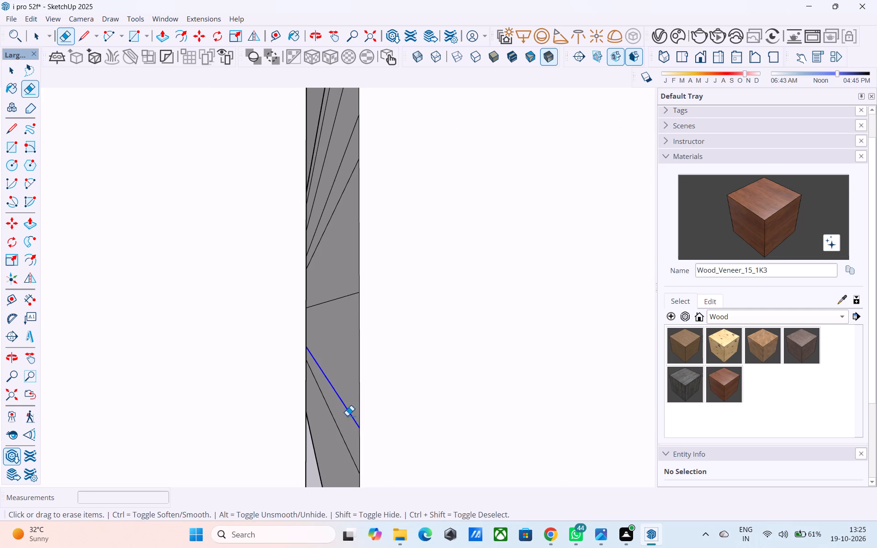
drag(347, 416, 335, 428)
drag(353, 284, 349, 301)
drag(312, 199, 324, 215)
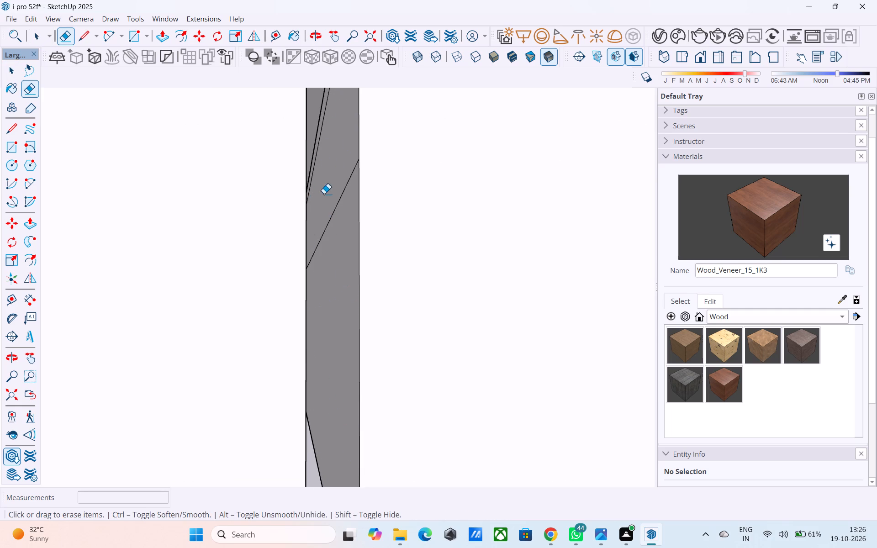
click(324, 112)
drag(345, 189, 347, 200)
scroll(316, 297, down, 3)
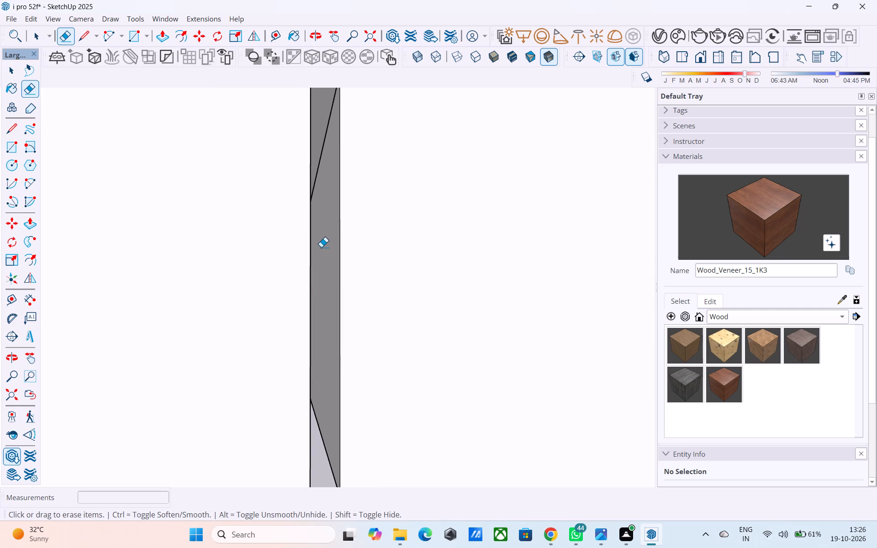
scroll(321, 247, down, 2)
Cover the narrow gap in the base's rear face with a 4' by 2 3/8" rectangle.
middle_drag(336, 129, 348, 155)
scroll(330, 125, up, 9)
key(space)
click(329, 153)
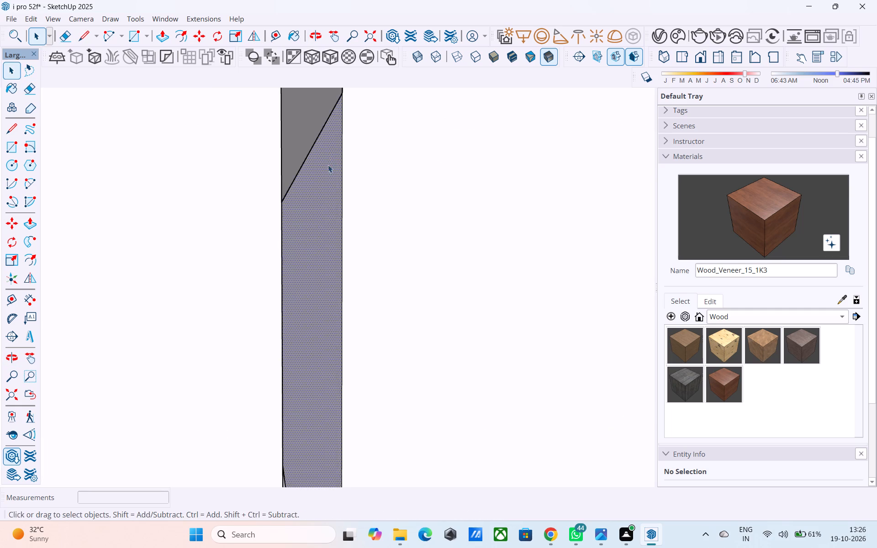
middle_drag(295, 266, 297, 307)
scroll(299, 302, down, 7)
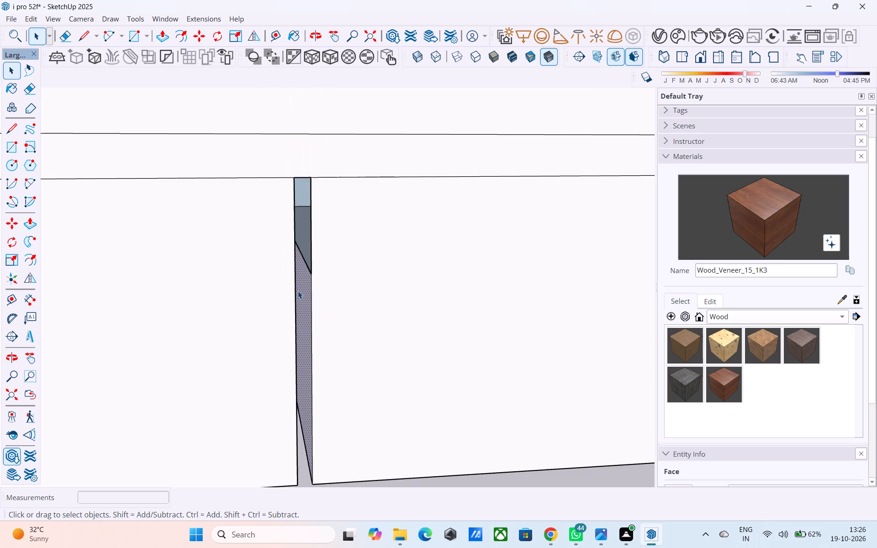
scroll(298, 291, down, 4)
middle_drag(302, 278, 303, 231)
scroll(303, 236, up, 6)
middle_click(270, 252)
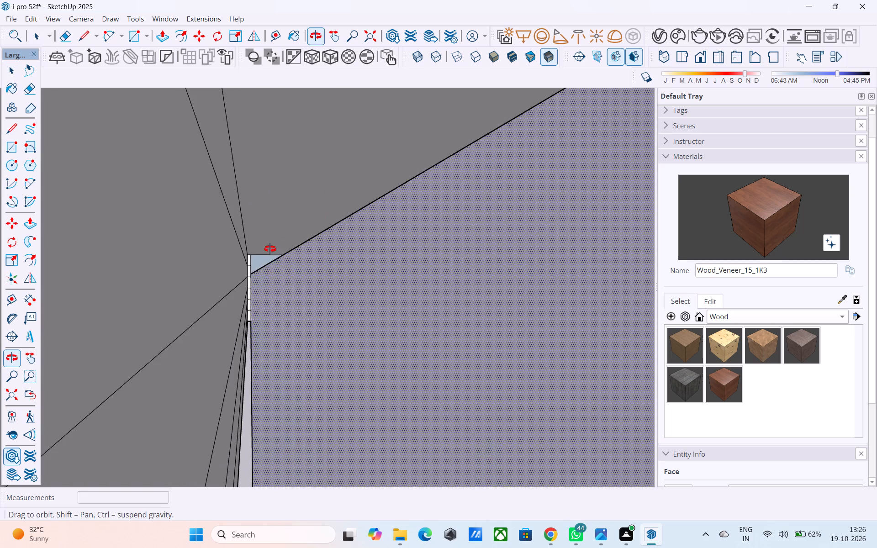
scroll(269, 248, down, 17)
middle_drag(272, 262, 250, 305)
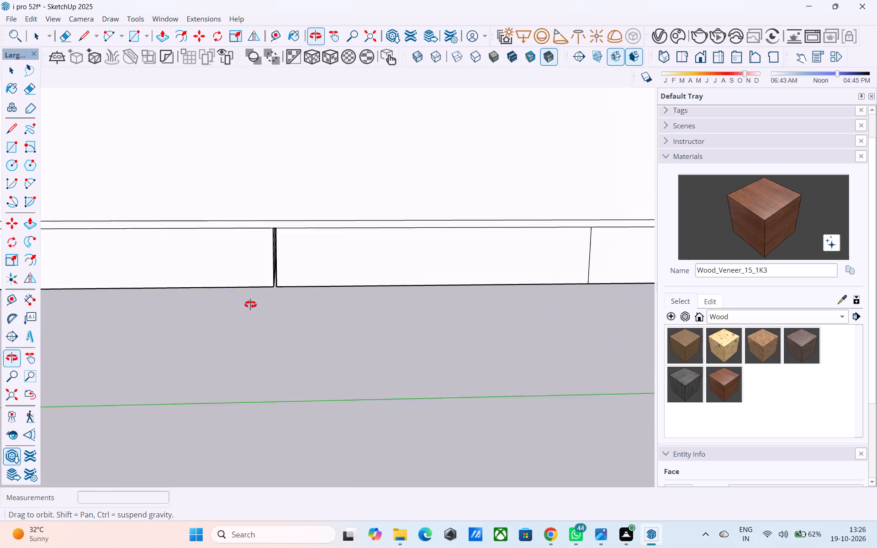
middle_drag(250, 305, 201, 349)
scroll(284, 273, up, 7)
key(r)
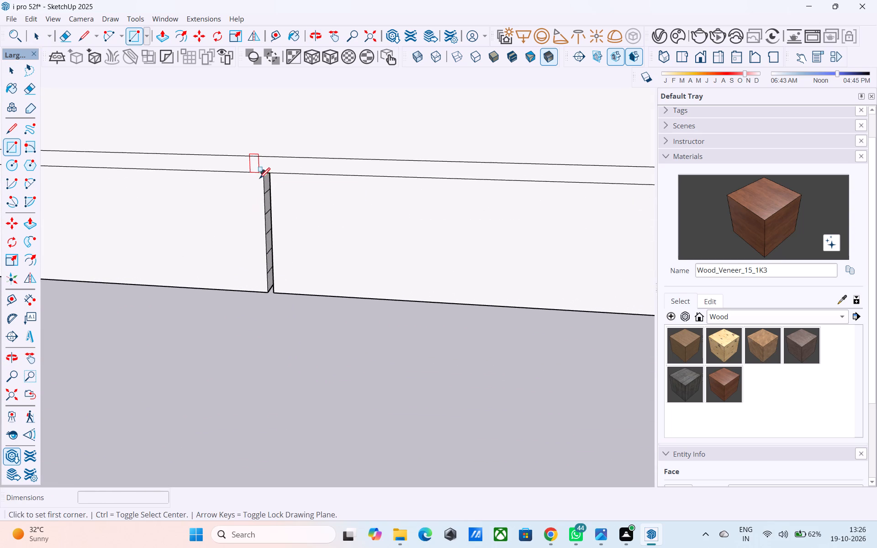
click(259, 176)
click(276, 292)
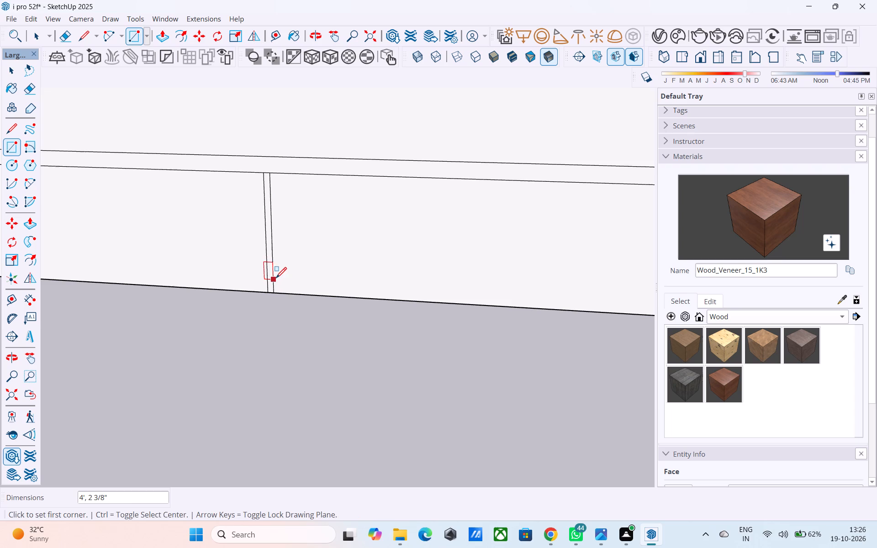
Erase the vertical seam lines around the gap cover so the base's rear face is continuous.
key(e)
drag(275, 256, 240, 249)
drag(279, 217, 255, 216)
drag(293, 191, 230, 208)
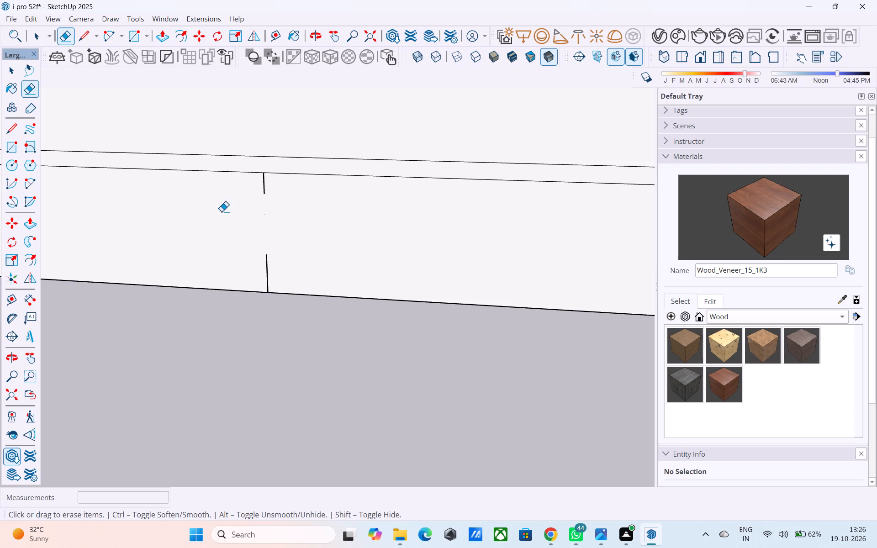
drag(273, 263, 228, 263)
drag(280, 184, 232, 184)
drag(278, 279, 239, 282)
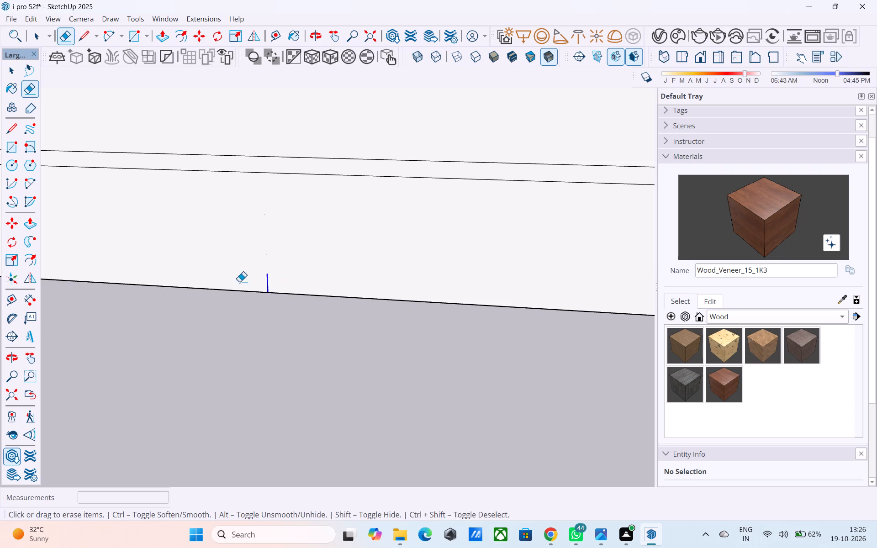
Erase the remaining pieces of the vertical seam lines on the base's rear face, keeping the face itself intact.
drag(239, 282, 219, 276)
scroll(258, 273, down, 16)
scroll(373, 253, up, 8)
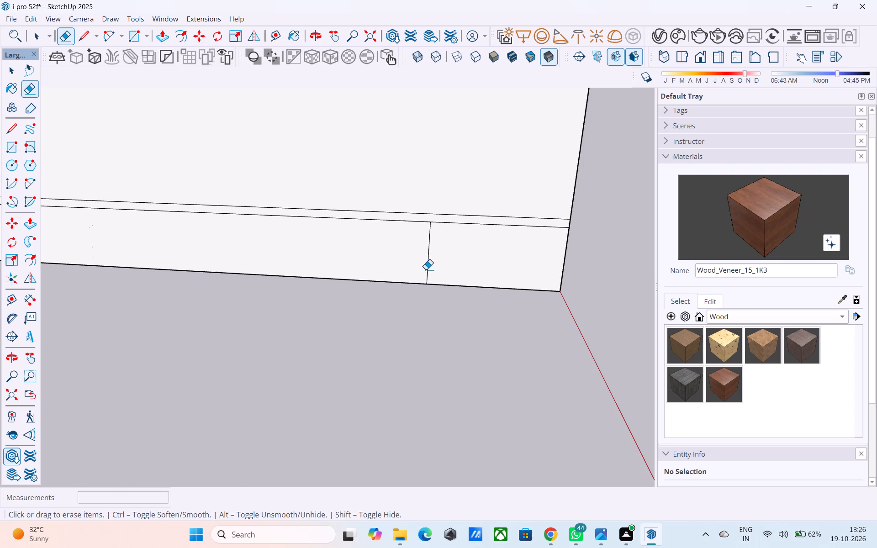
drag(426, 269, 416, 258)
drag(425, 256, 432, 254)
click(431, 242)
click(431, 231)
drag(435, 269, 372, 285)
key(ctrl+z)
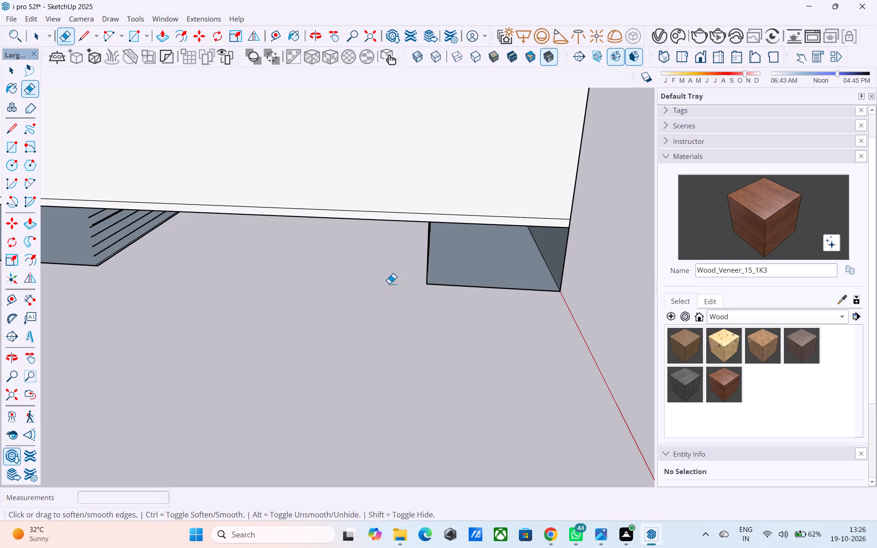
middle_drag(389, 284, 273, 241)
scroll(440, 296, up, 7)
drag(426, 278, 415, 275)
drag(431, 270, 412, 259)
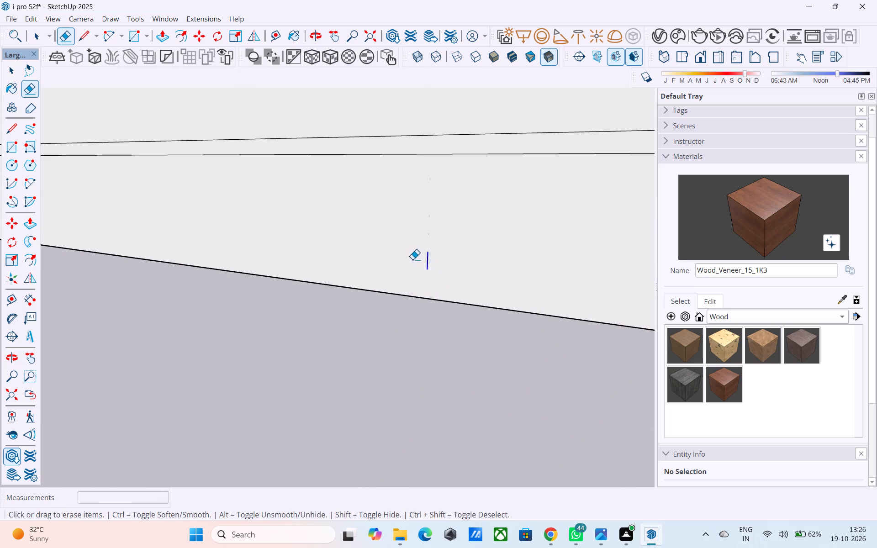
drag(412, 259, 410, 259)
Examine the whole building and its base from the side, the front and above.
scroll(430, 254, down, 16)
middle_drag(425, 278, 87, 376)
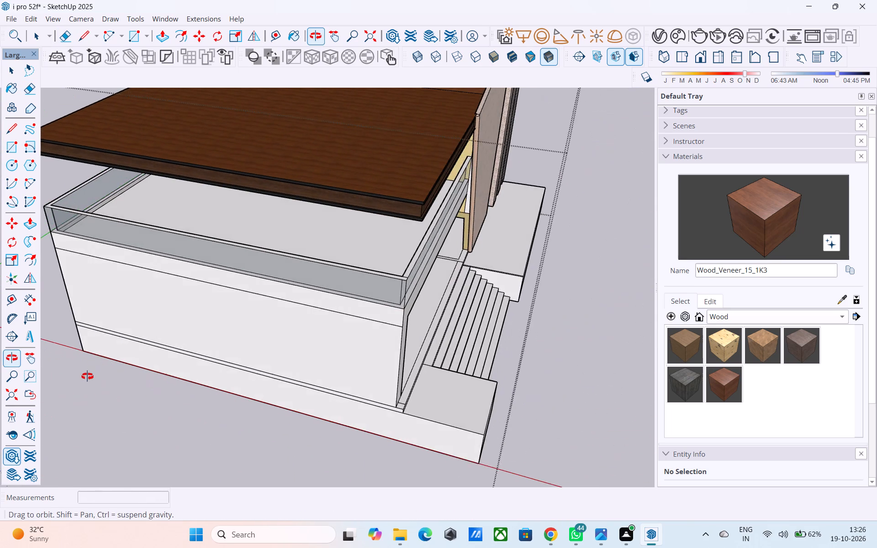
middle_drag(87, 376, 79, 373)
scroll(349, 335, down, 3)
middle_drag(349, 334, 157, 321)
scroll(225, 288, down, 3)
middle_drag(232, 291, 228, 211)
middle_drag(344, 279, 278, 271)
scroll(233, 186, up, 11)
scroll(248, 172, down, 13)
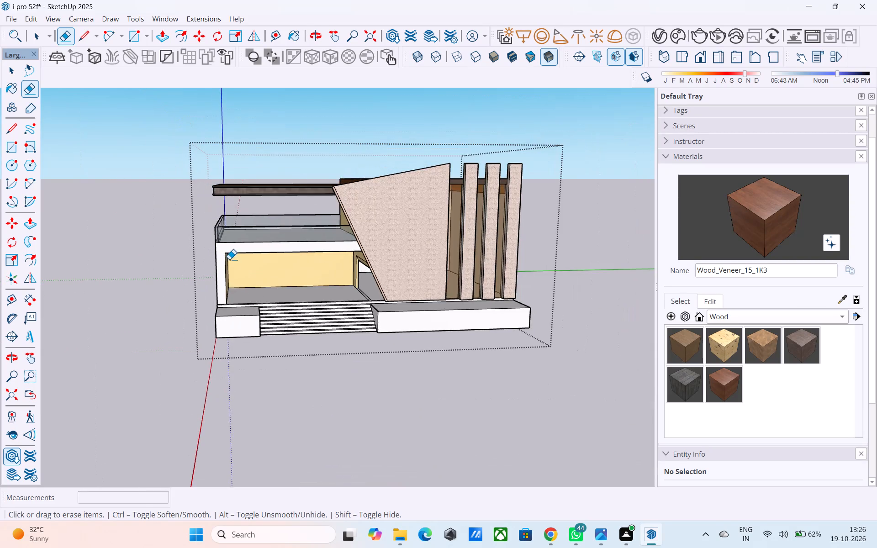
shift+middle_drag(229, 259, 391, 310)
scroll(402, 312, up, 3)
scroll(408, 324, down, 1)
shift+middle_drag(410, 328, 428, 295)
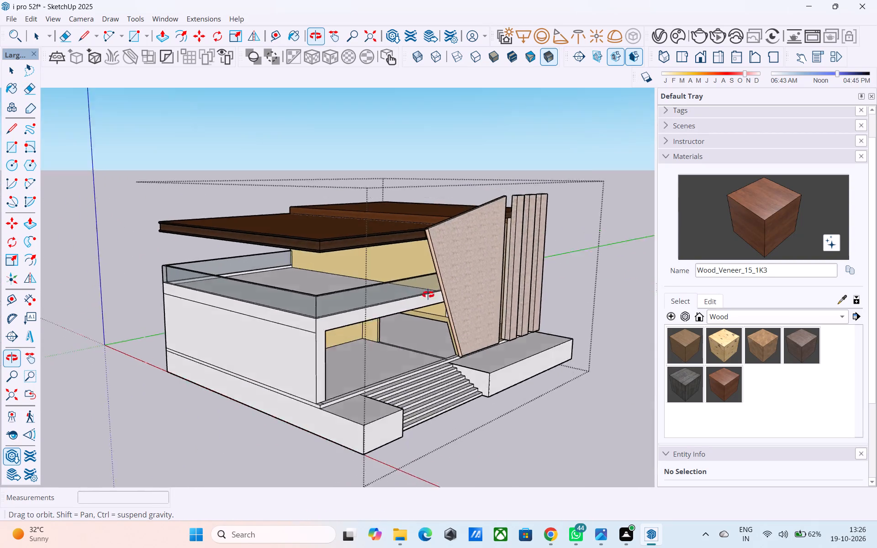
shift+middle_drag(428, 295, 255, 285)
shift+middle_drag(363, 251, 382, 301)
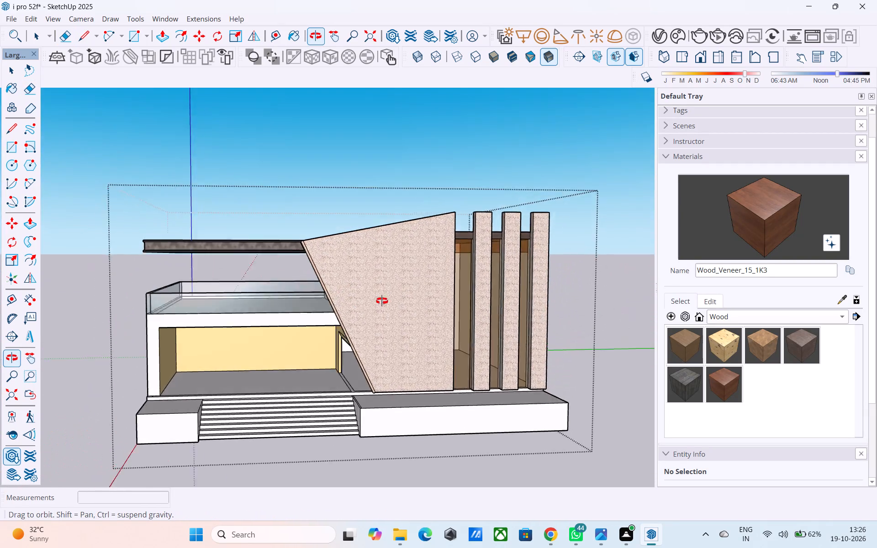
shift+middle_drag(382, 301, 385, 385)
scroll(385, 385, down, 1)
shift+middle_drag(370, 344, 243, 340)
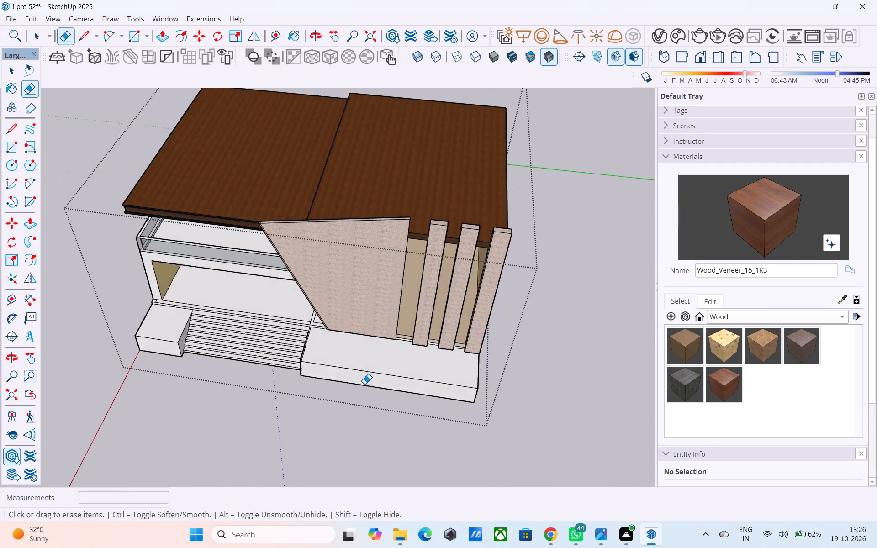
Offset the outline of the long front block's top face 1' inward, below the slanted wall and fins.
scroll(365, 383, up, 7)
key(space)
click(335, 316)
scroll(335, 317, up, 3)
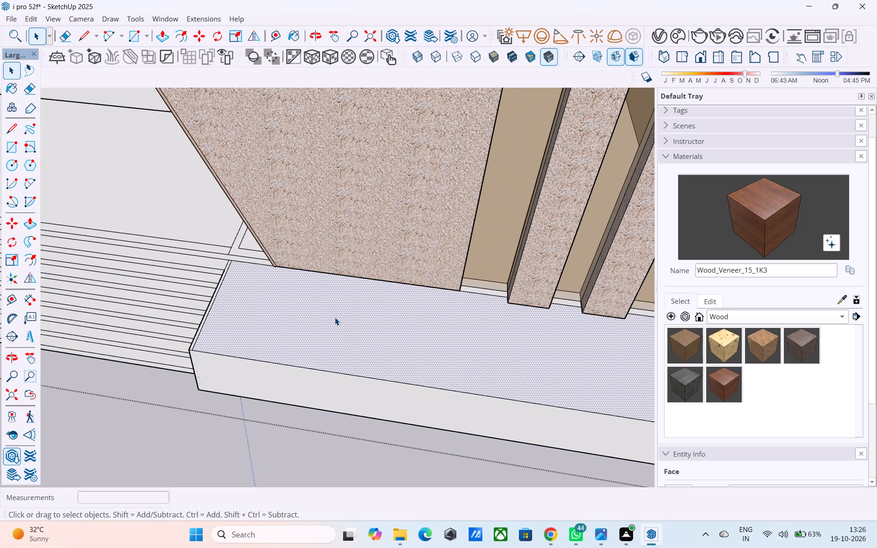
key(f)
click(333, 320)
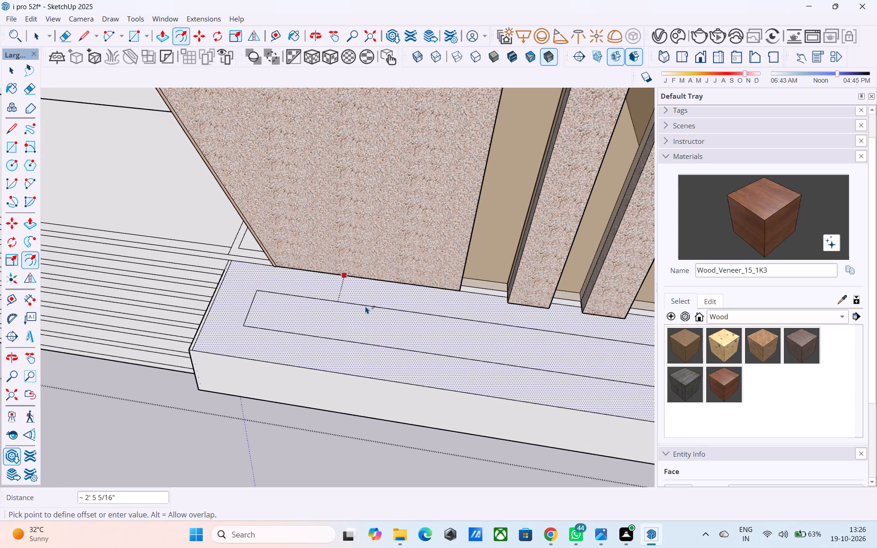
text(1')
key(Return)
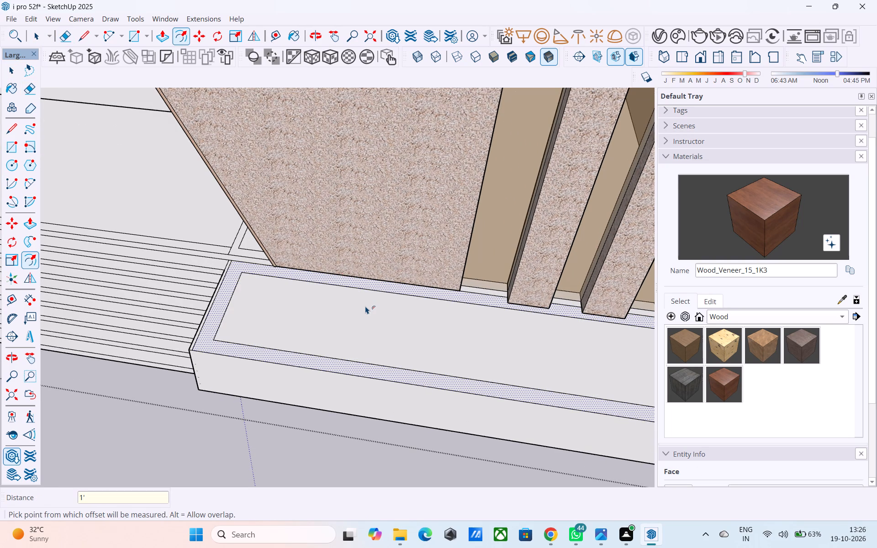
key(space)
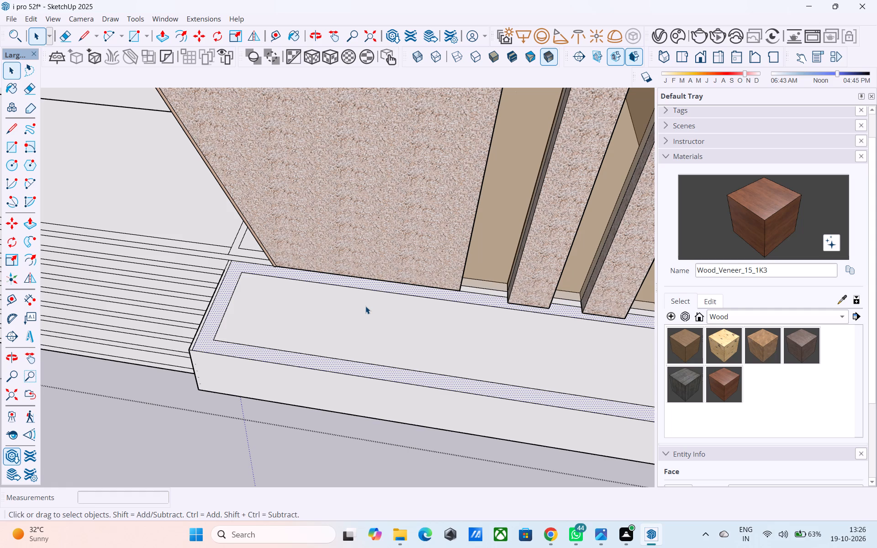
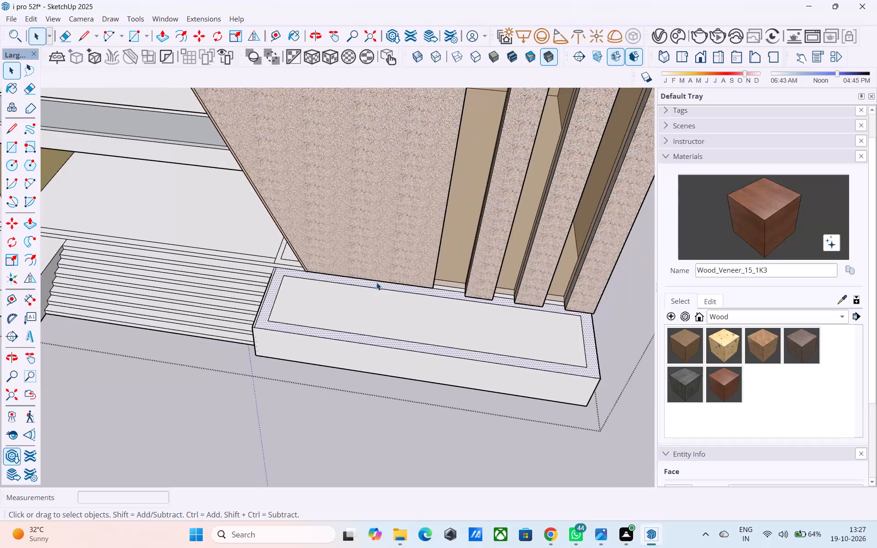
Push the inner top face of the long front block down about 10" to form a recess inside the border.
scroll(258, 270, down, 5)
middle_drag(266, 326, 279, 365)
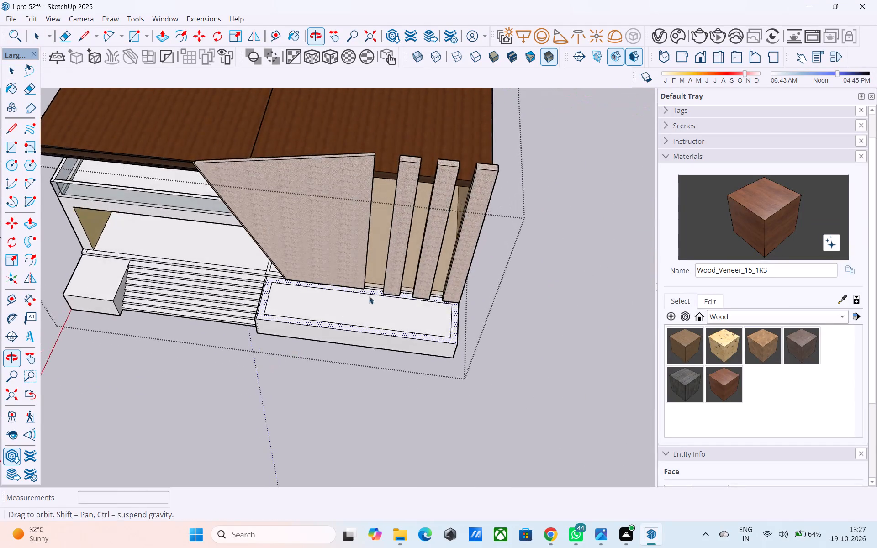
scroll(370, 292, up, 5)
click(359, 310)
key(p)
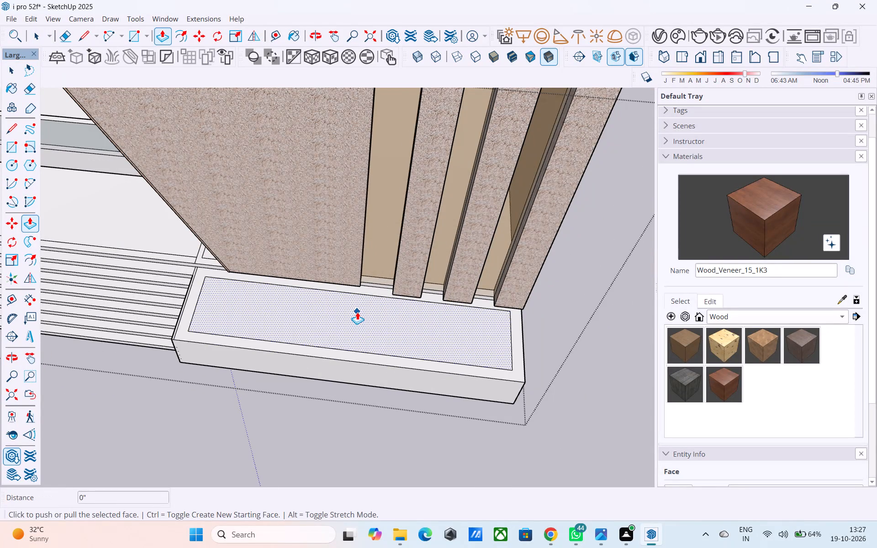
click(343, 321)
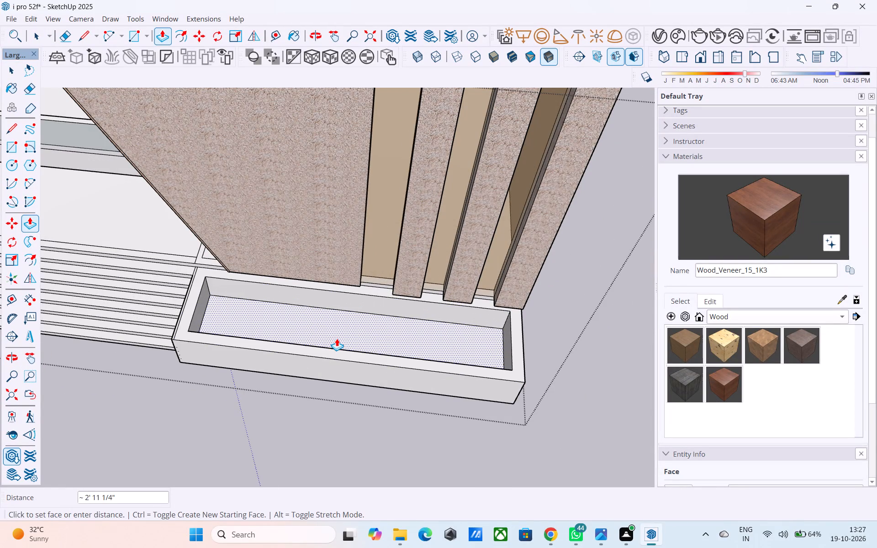
click(338, 326)
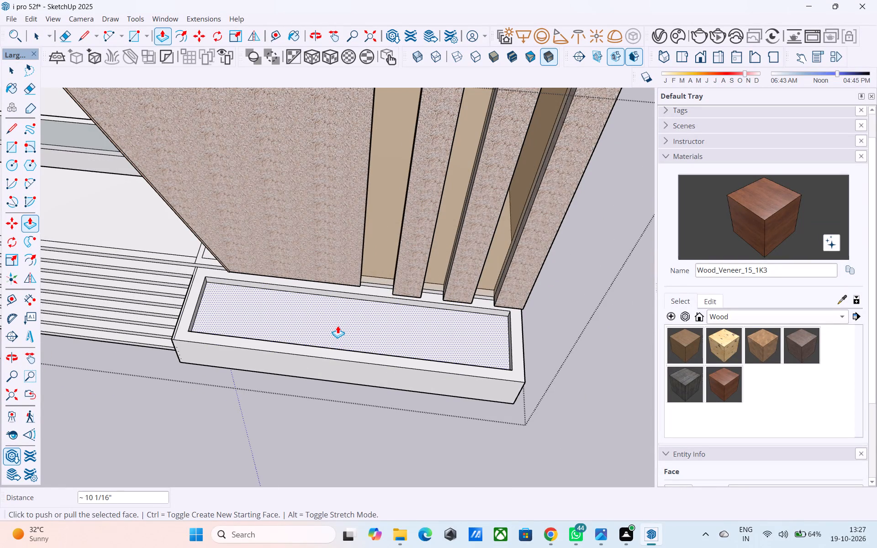
Paint the floor of the long block's recess with the green Roofing_02_1K material.
middle_drag(338, 326, 352, 300)
click(747, 316)
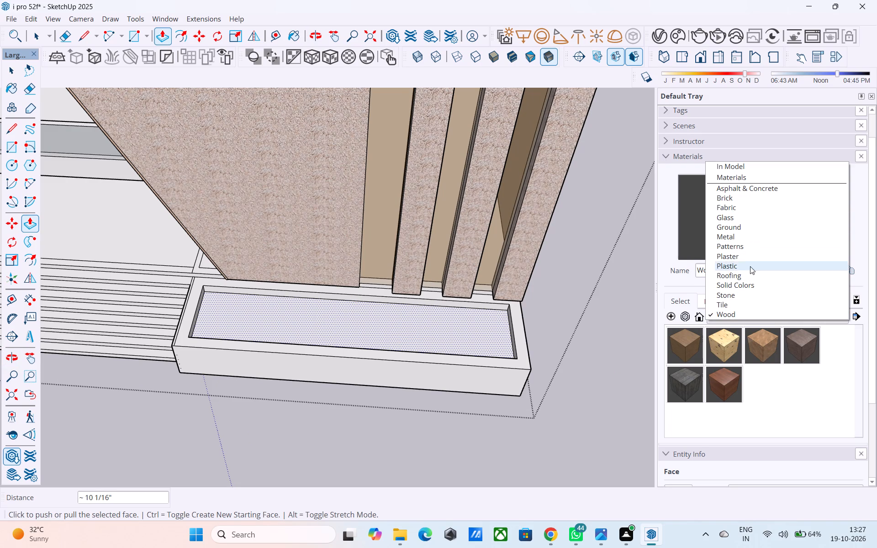
click(750, 276)
click(730, 348)
click(454, 314)
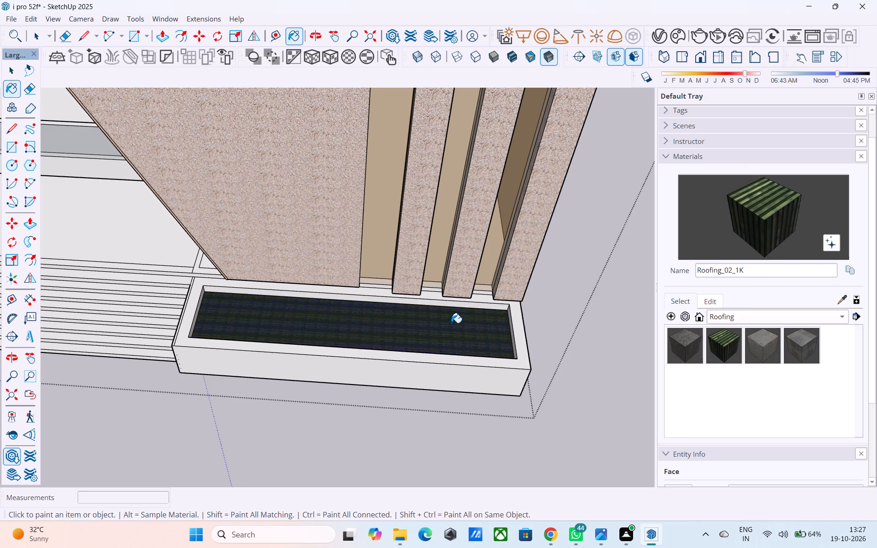
Lighten the colour of the Roofing_02_1K material to a brighter green.
scroll(432, 348, down, 5)
middle_drag(380, 396, 412, 377)
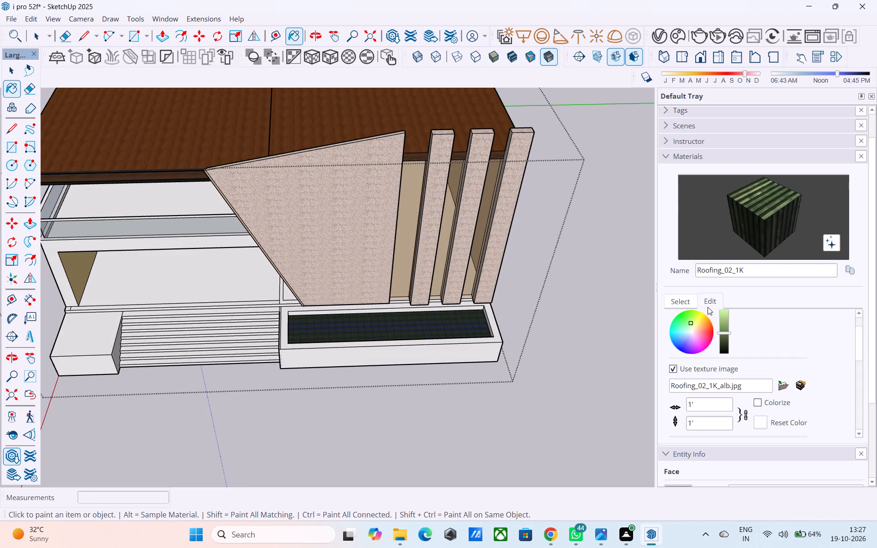
click(708, 307)
drag(720, 332, 723, 323)
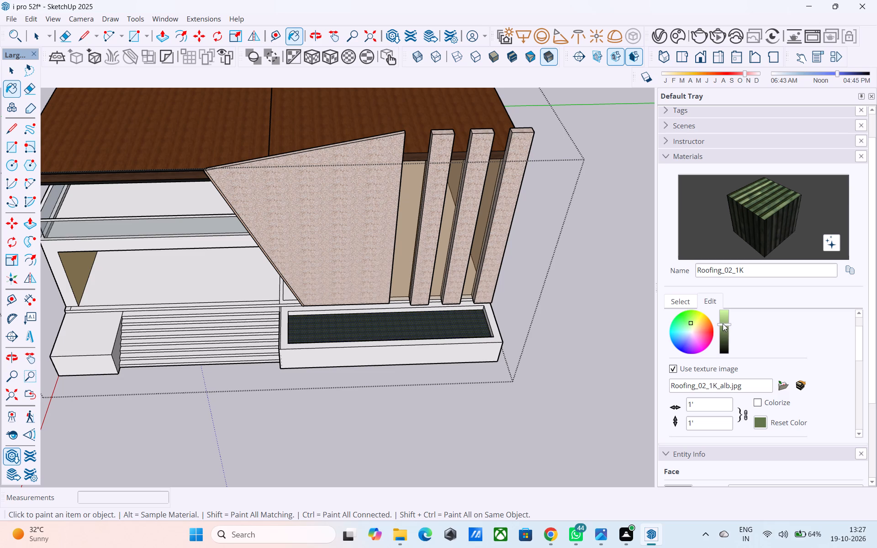
drag(723, 323, 723, 321)
key(space)
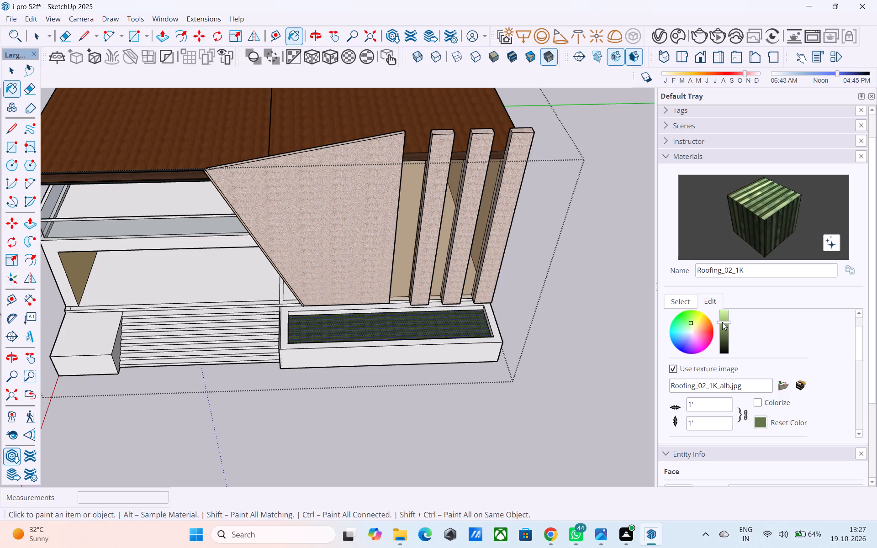
click(600, 295)
key(space)
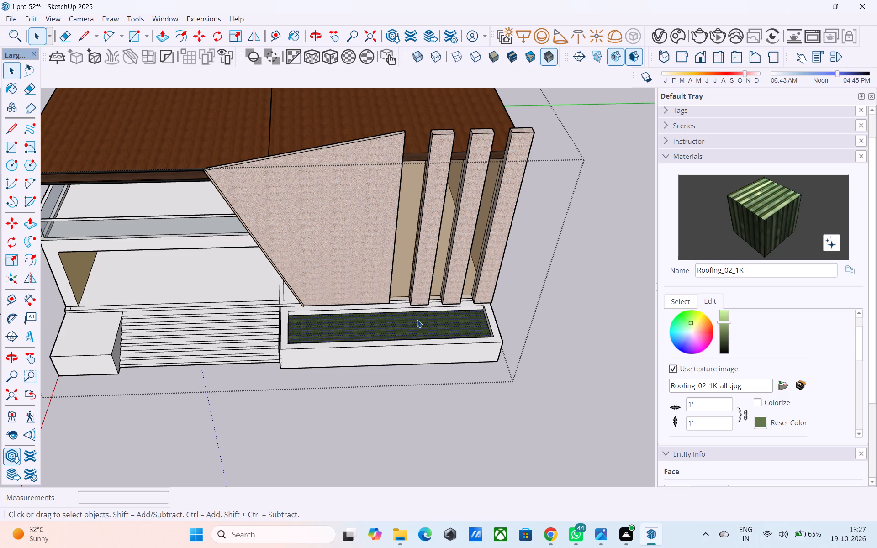
click(625, 421)
scroll(452, 315, up, 6)
scroll(416, 312, down, 8)
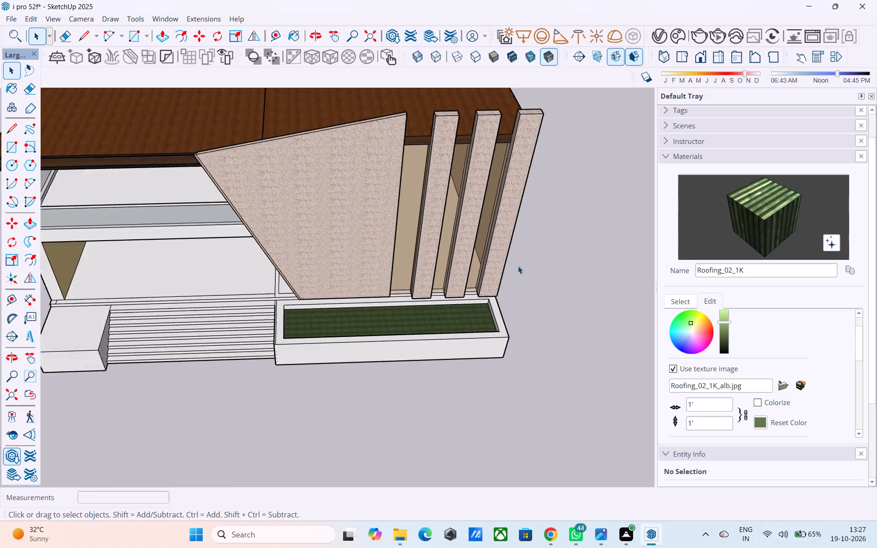
Offset the outline of the small front block's top face, beside the steps, 1' inward.
scroll(518, 266, down, 2)
middle_drag(365, 356, 375, 185)
scroll(305, 160, up, 6)
scroll(296, 132, down, 4)
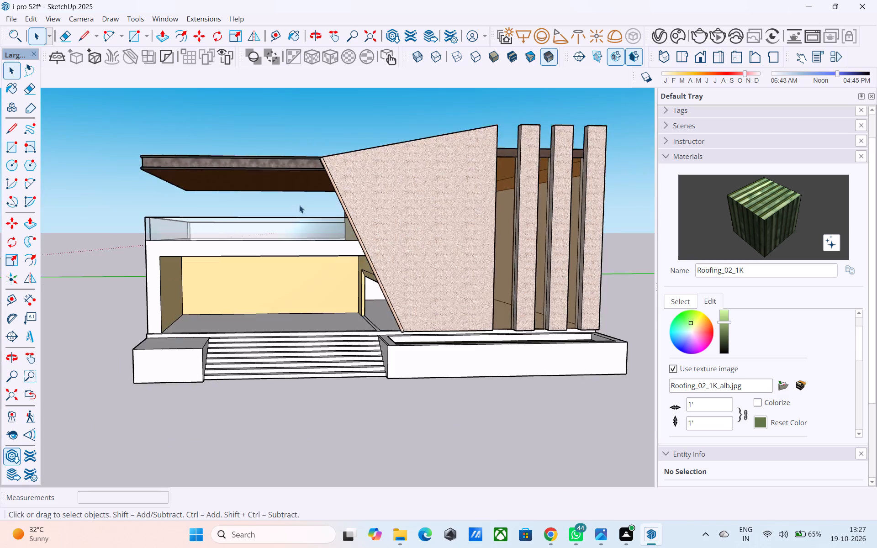
middle_drag(299, 215, 262, 358)
middle_drag(219, 368, 333, 376)
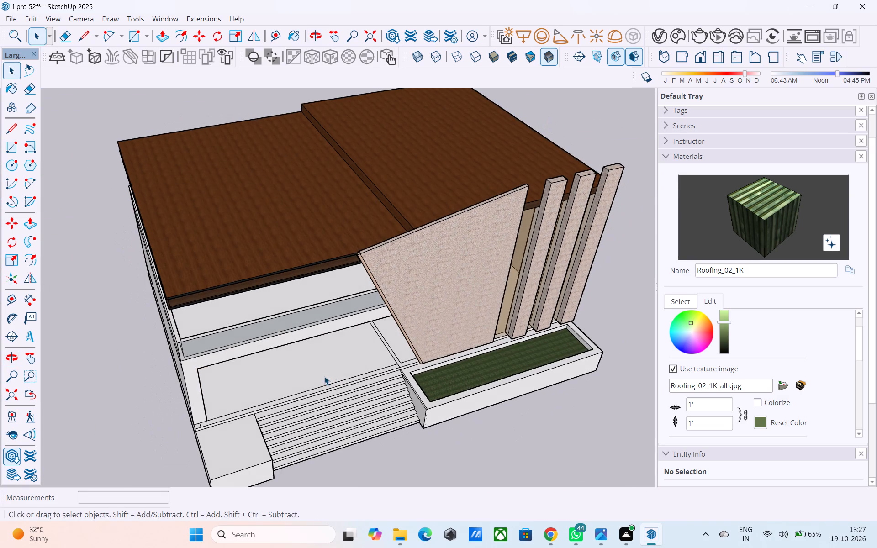
key(r)
scroll(235, 430, up, 2)
key(space)
click(224, 428)
double_click(226, 440)
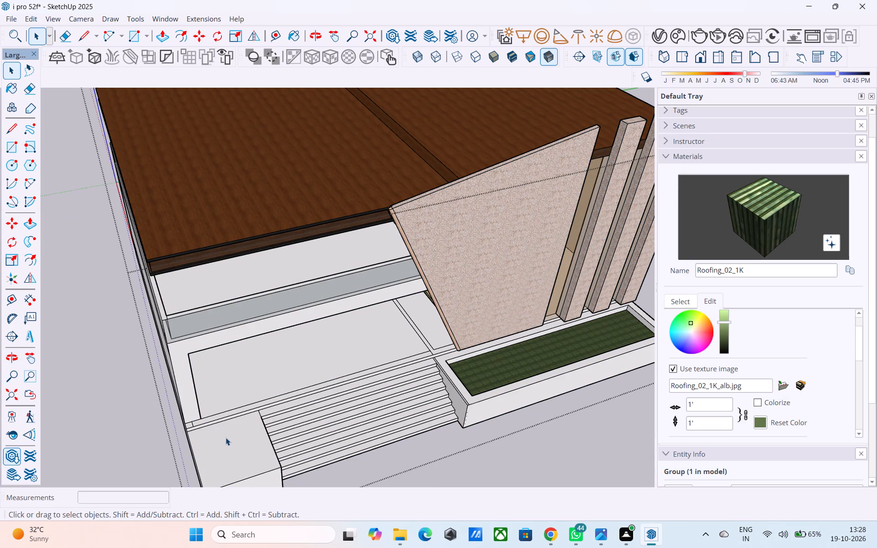
click(226, 437)
key(f)
click(226, 437)
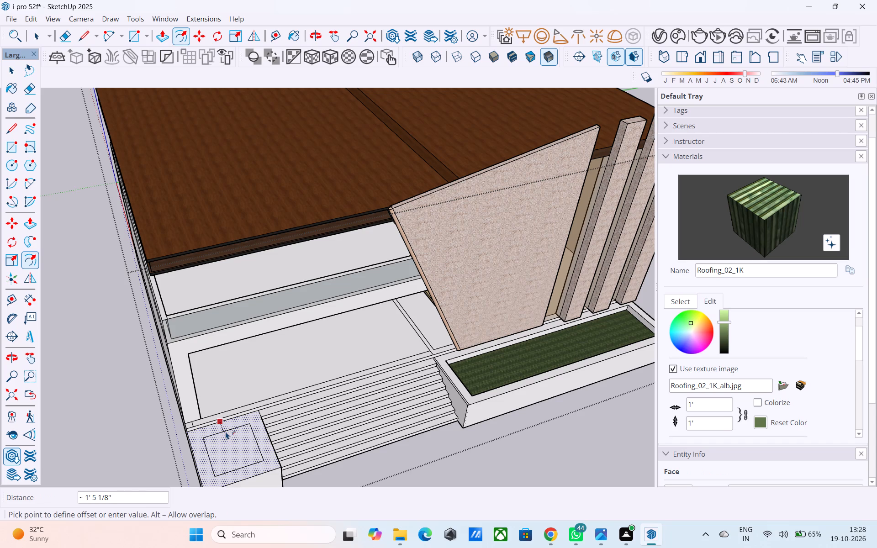
text(1')
key(Return)
Push the small block's inner top face down about 10", matching the depth of the long block's recess.
key(space)
click(222, 443)
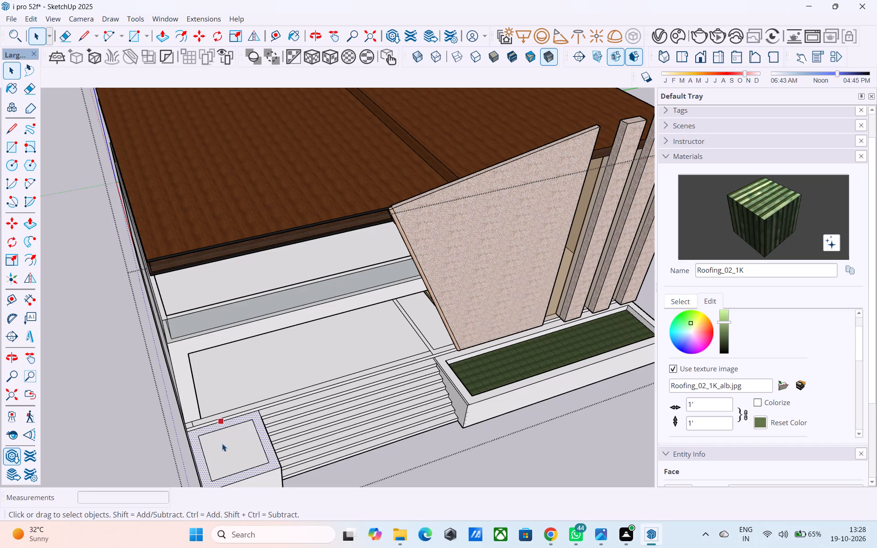
key(p)
click(237, 448)
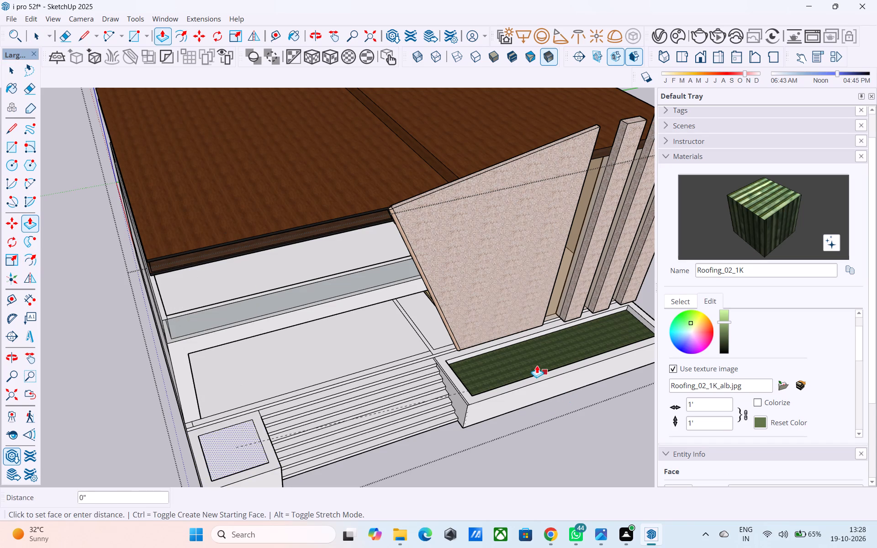
click(529, 353)
Paint the floor of the small block's recess with Roofing_02_1K.
click(753, 222)
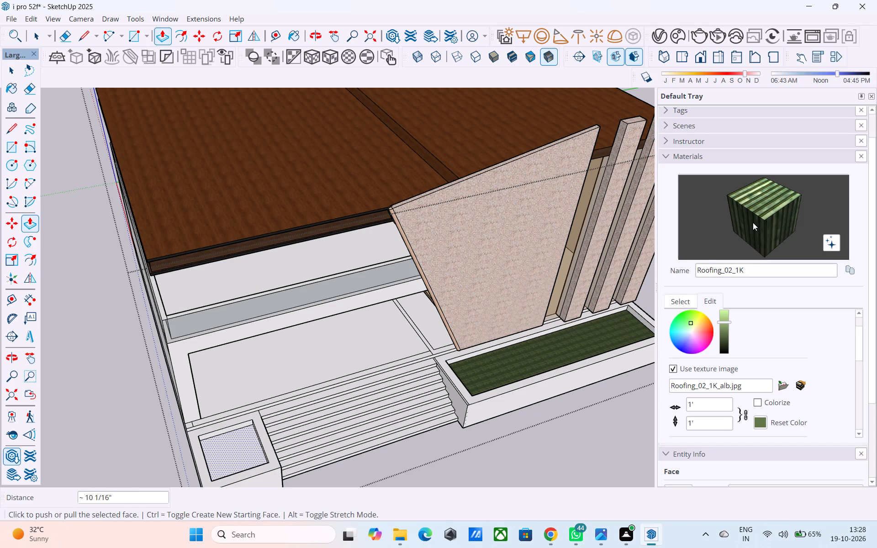
click(232, 453)
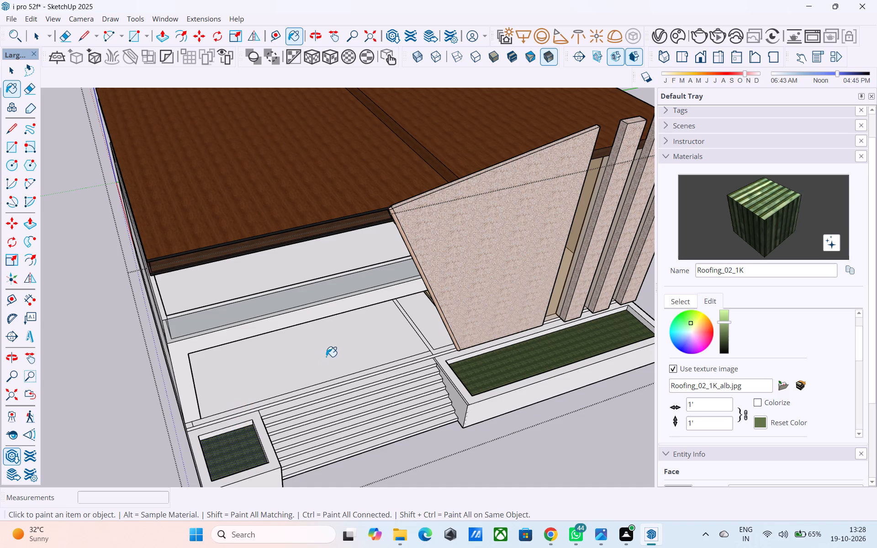
Examine the whole building and both recessed front blocks from above, the front and close up.
scroll(376, 327, down, 4)
middle_drag(375, 329, 328, 316)
scroll(312, 300, down, 4)
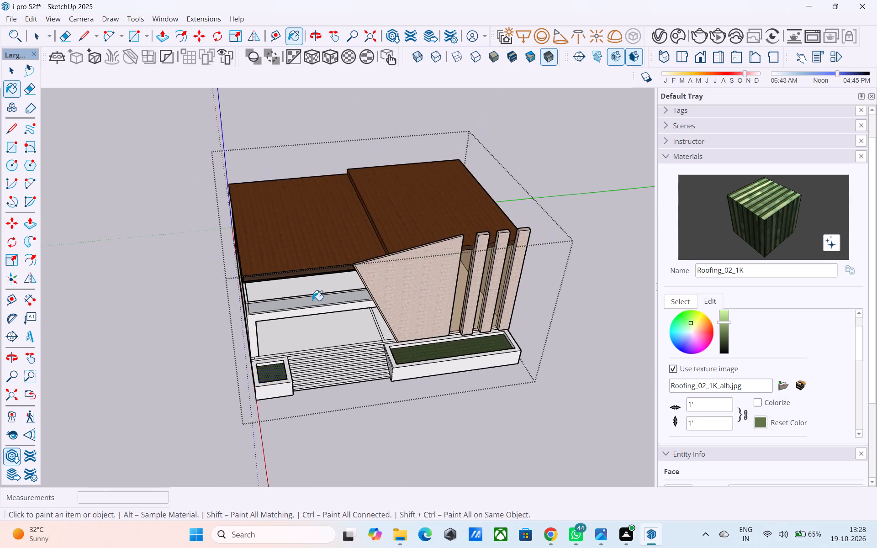
middle_drag(310, 308, 138, 235)
scroll(138, 217, up, 3)
scroll(138, 213, down, 5)
middle_drag(358, 531, 365, 517)
middle_drag(187, 296, 286, 369)
scroll(335, 381, up, 2)
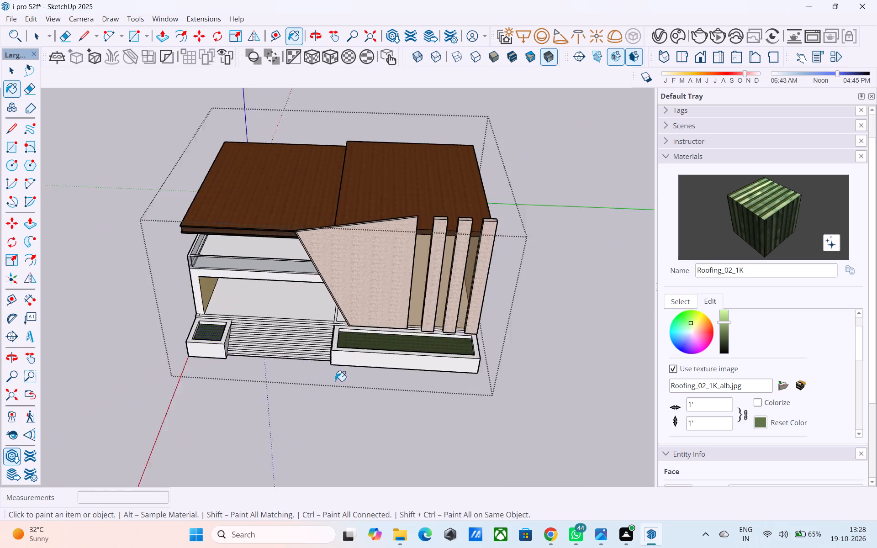
scroll(335, 381, up, 15)
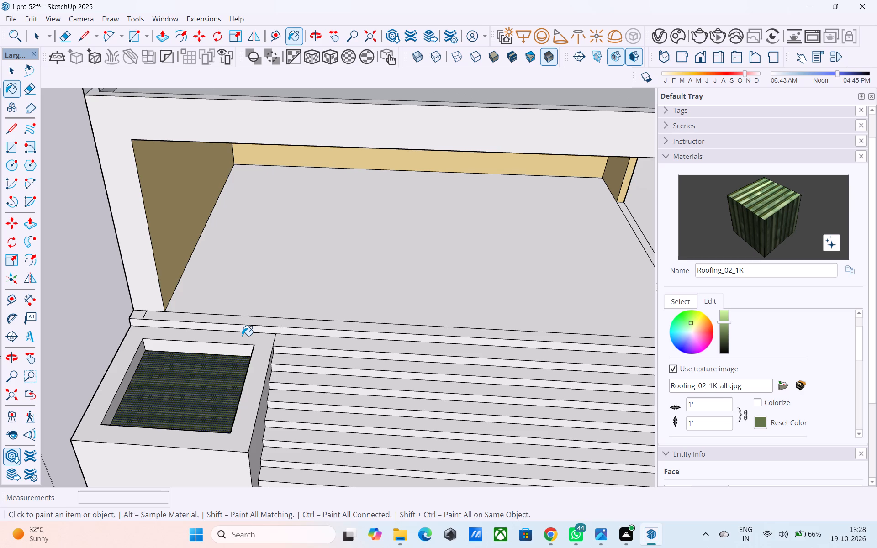
scroll(242, 336, down, 4)
middle_drag(234, 332, 200, 310)
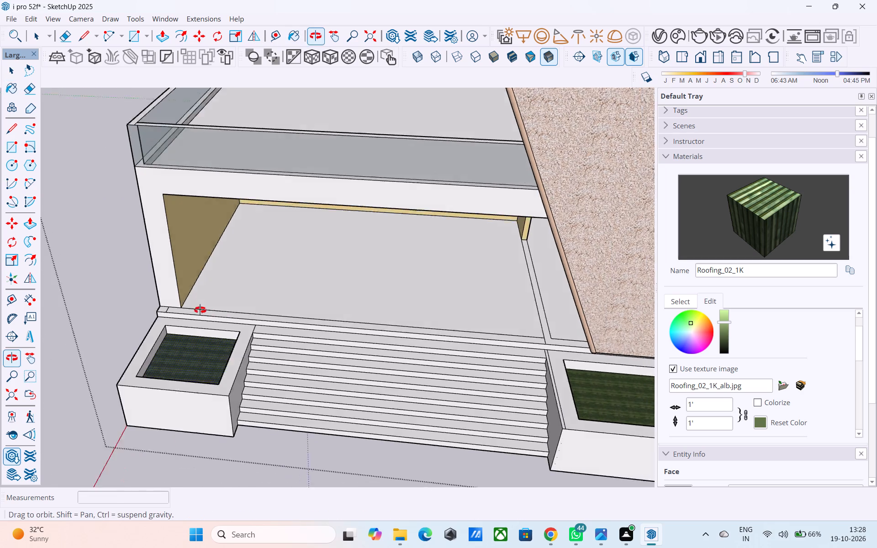
middle_drag(200, 310, 185, 305)
scroll(94, 303, down, 5)
middle_drag(79, 306, 180, 307)
scroll(79, 306, down, 4)
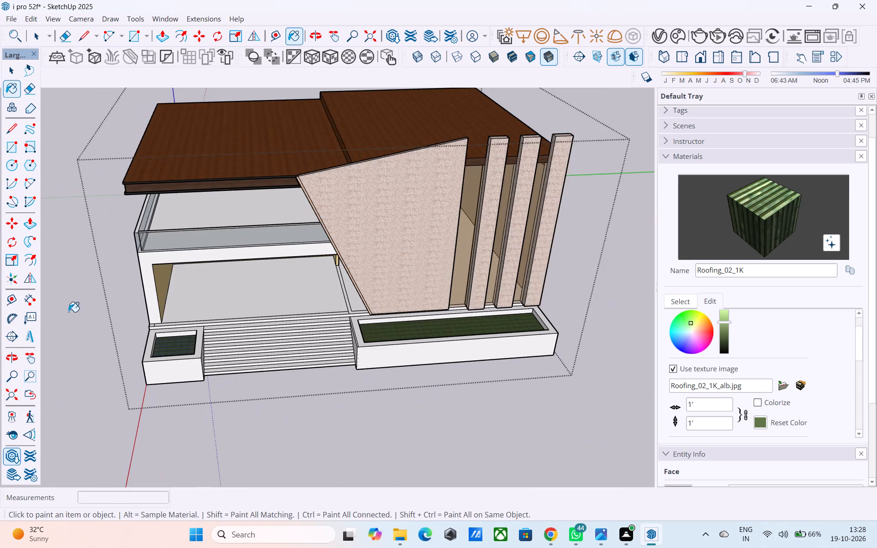
scroll(76, 305, down, 4)
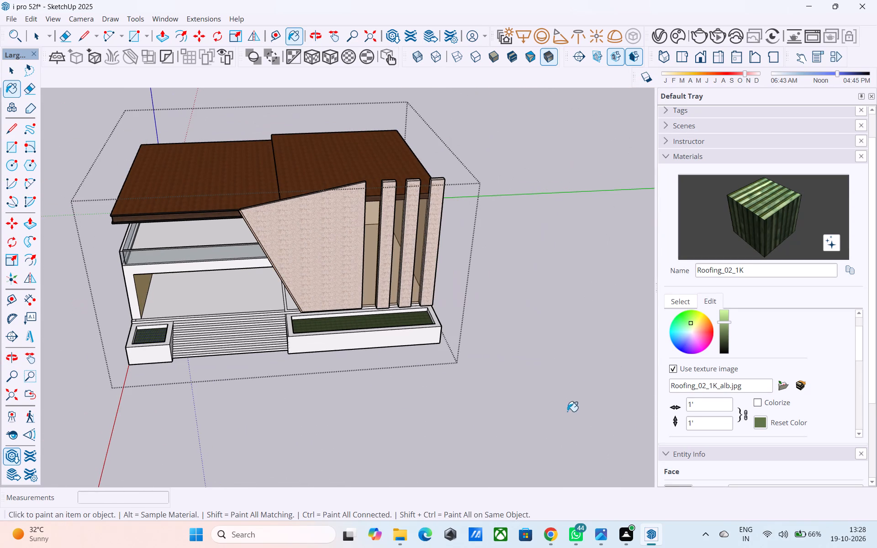
Paint the rear inner wall of the long block's recess with the wood material Plywood_01_1K.
click(672, 305)
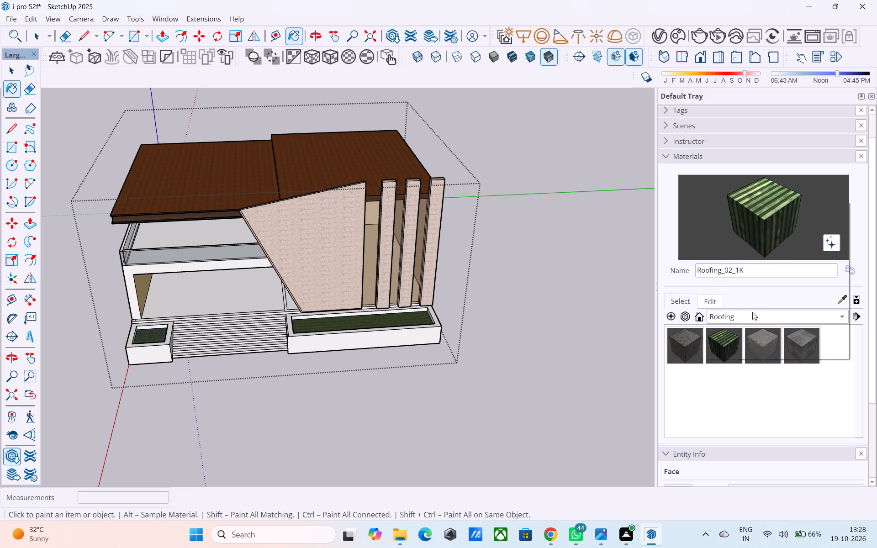
click(752, 312)
click(752, 352)
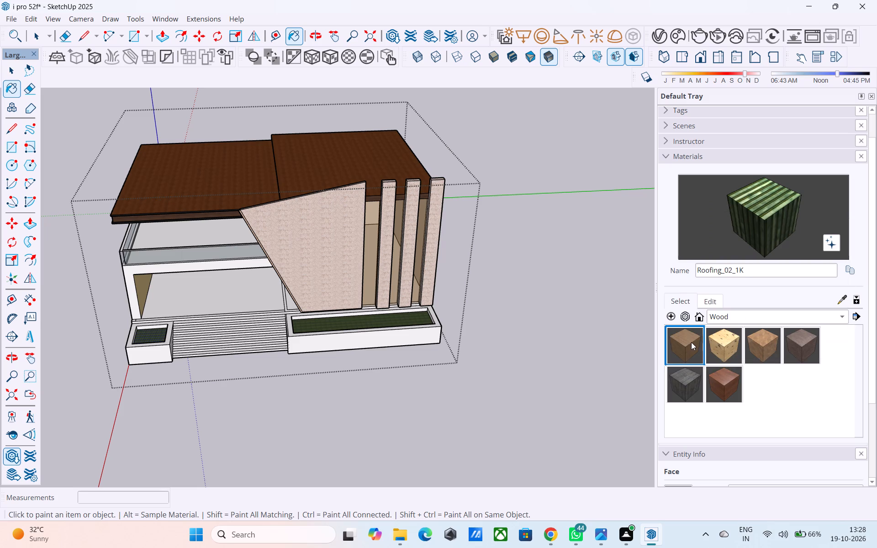
click(691, 342)
scroll(332, 306, up, 16)
click(321, 294)
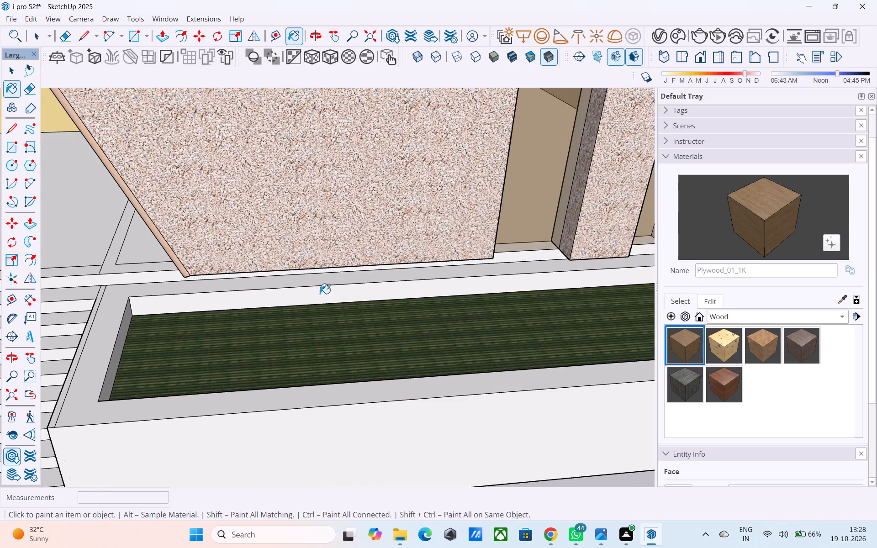
Paint the front inner wall and the stair-side end wall of the long block's recess with Plywood_01_1K.
scroll(418, 306, down, 5)
middle_drag(462, 332, 94, 322)
middle_drag(247, 318, 158, 244)
scroll(180, 270, up, 1)
middle_drag(181, 269, 355, 328)
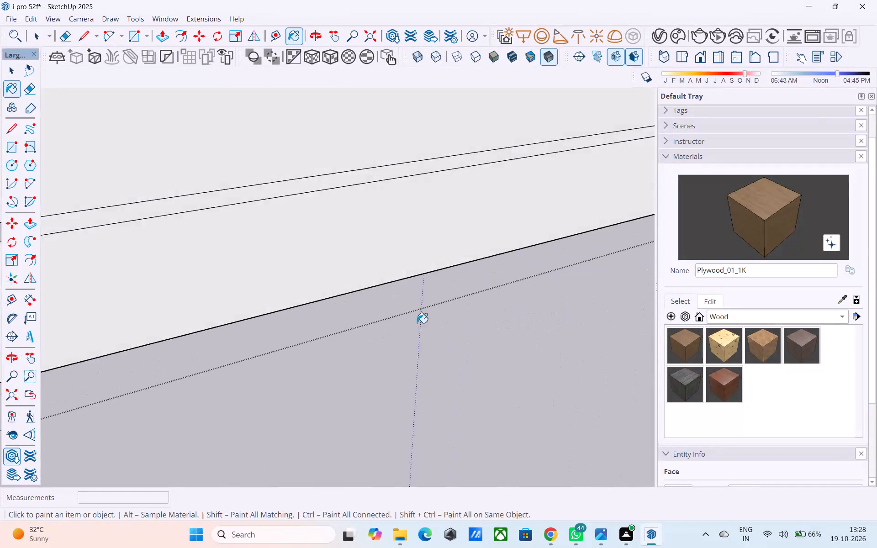
scroll(497, 300, down, 9)
scroll(148, 217, up, 5)
middle_drag(119, 201, 85, 207)
scroll(85, 207, up, 9)
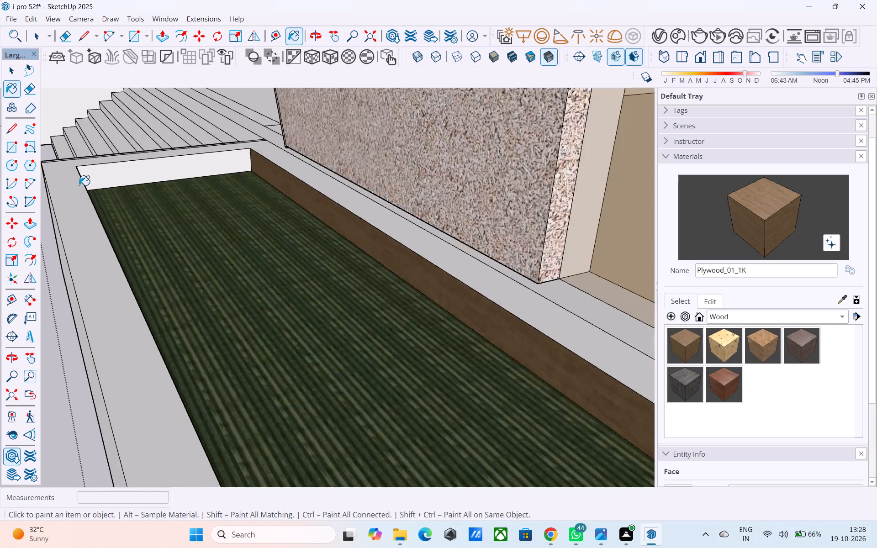
middle_drag(79, 185, 52, 174)
middle_drag(55, 174, 58, 163)
scroll(55, 171, up, 1)
middle_drag(67, 171, 34, 167)
scroll(58, 183, up, 4)
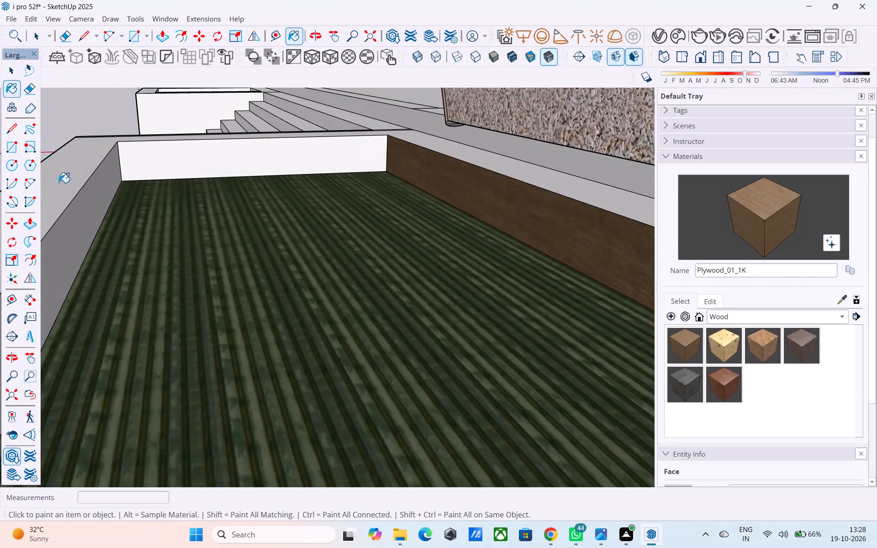
click(89, 194)
click(145, 159)
Paint the remaining end wall inside the long block's recess with Plywood_01_1K.
scroll(129, 168, down, 4)
middle_drag(130, 176, 487, 210)
scroll(189, 139, down, 5)
middle_drag(175, 153, 372, 188)
scroll(374, 178, up, 8)
click(464, 151)
Paint the outer side wall and rear wall inside the small block's recess with Plywood_01_1K.
scroll(474, 144, down, 14)
middle_drag(548, 193, 522, 243)
scroll(537, 213, down, 8)
middle_drag(375, 300, 172, 309)
scroll(171, 309, up, 17)
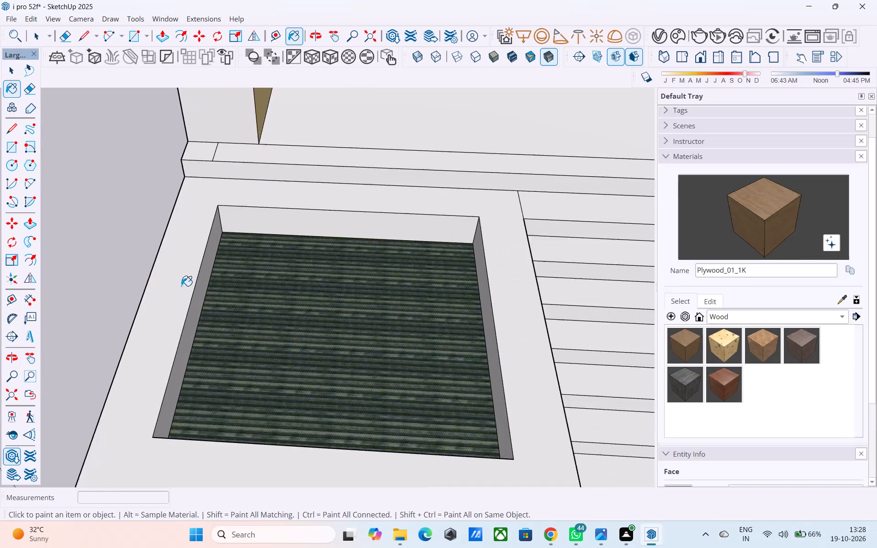
scroll(181, 286, up, 4)
middle_drag(193, 271, 166, 253)
scroll(209, 240, up, 6)
click(222, 237)
click(300, 190)
Paint the stair-side inner wall of the small block's recess with Plywood_01_1K, keeping the green floor material.
scroll(127, 221, down, 5)
middle_drag(130, 264, 253, 264)
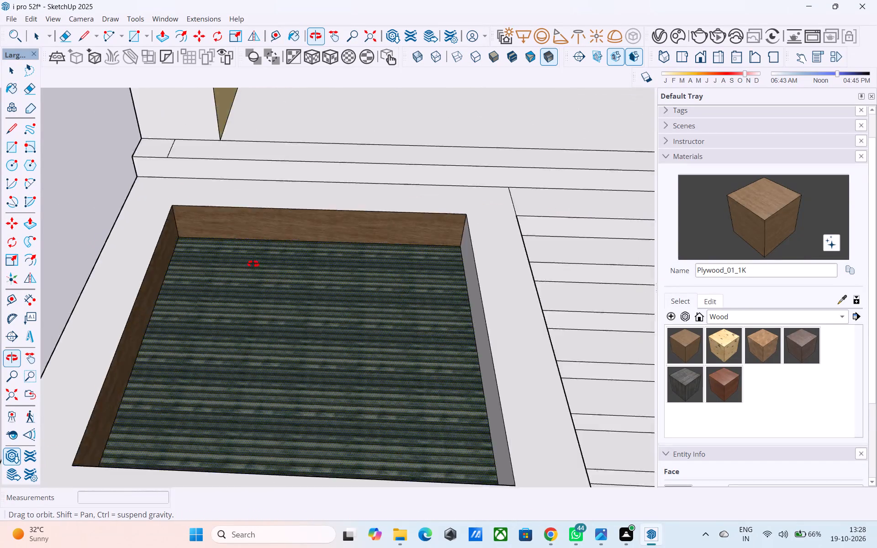
middle_drag(253, 264, 740, 250)
scroll(239, 367, up, 4)
click(247, 242)
click(323, 252)
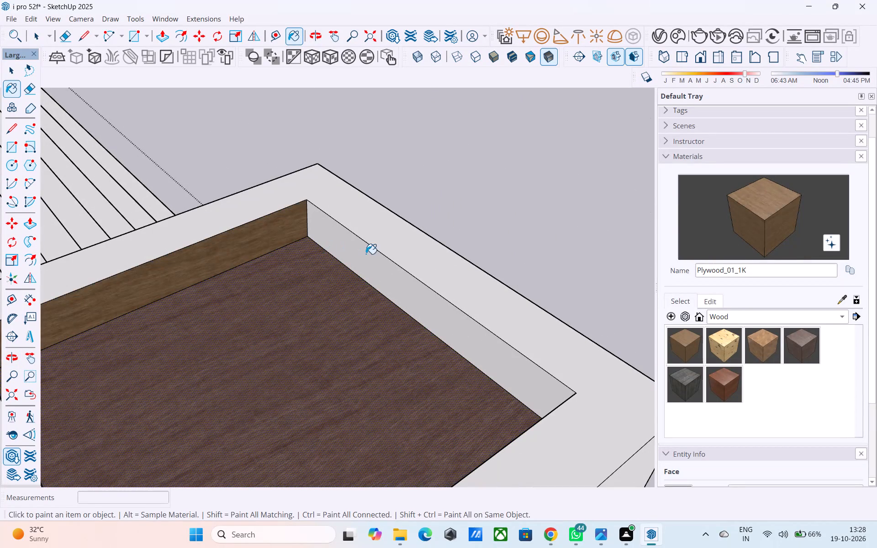
key(ctrl+z)
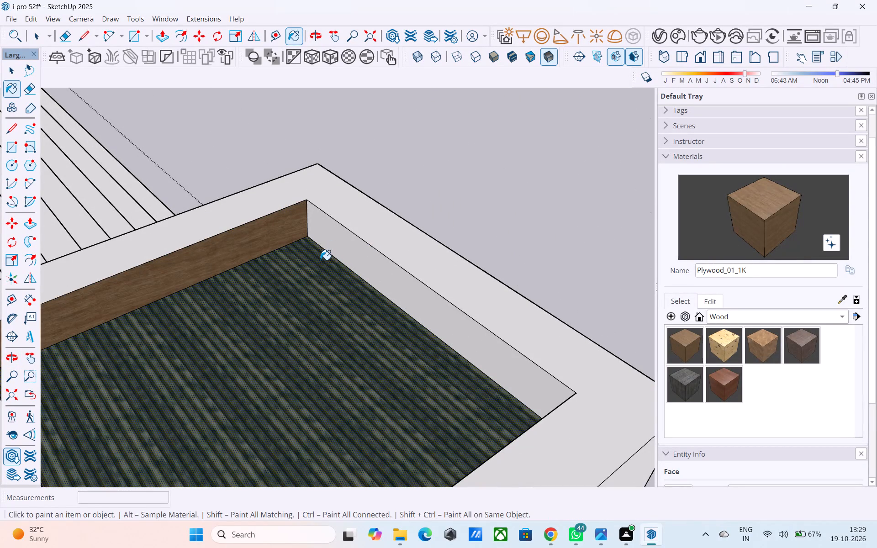
Paint the last bare inner wall of the small block's recess with Plywood_01_1K.
click(319, 231)
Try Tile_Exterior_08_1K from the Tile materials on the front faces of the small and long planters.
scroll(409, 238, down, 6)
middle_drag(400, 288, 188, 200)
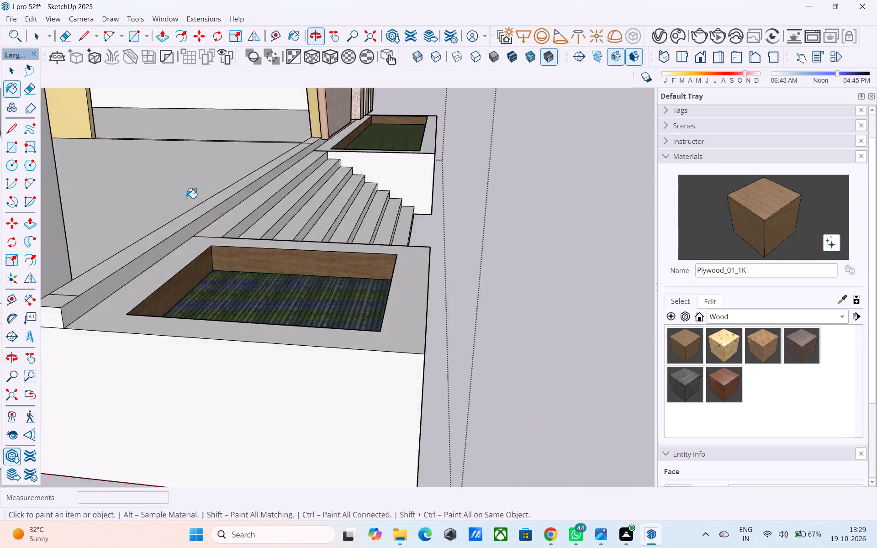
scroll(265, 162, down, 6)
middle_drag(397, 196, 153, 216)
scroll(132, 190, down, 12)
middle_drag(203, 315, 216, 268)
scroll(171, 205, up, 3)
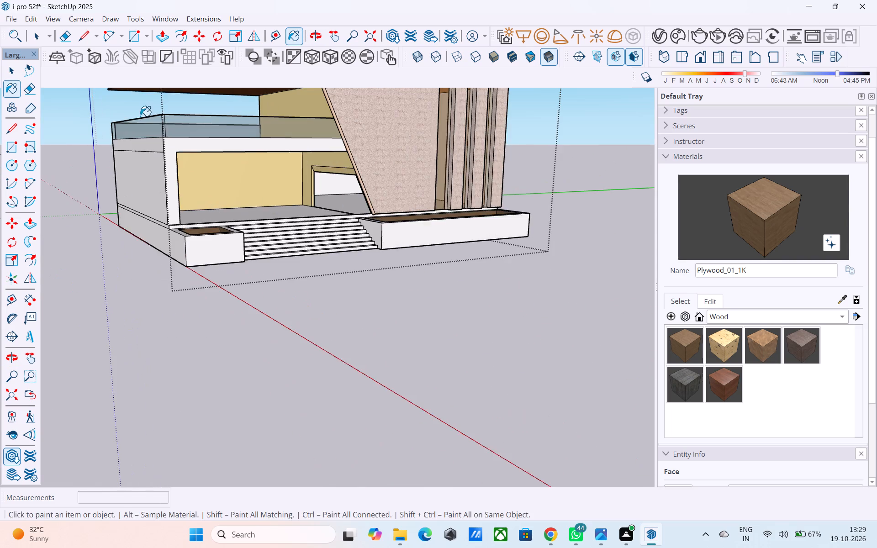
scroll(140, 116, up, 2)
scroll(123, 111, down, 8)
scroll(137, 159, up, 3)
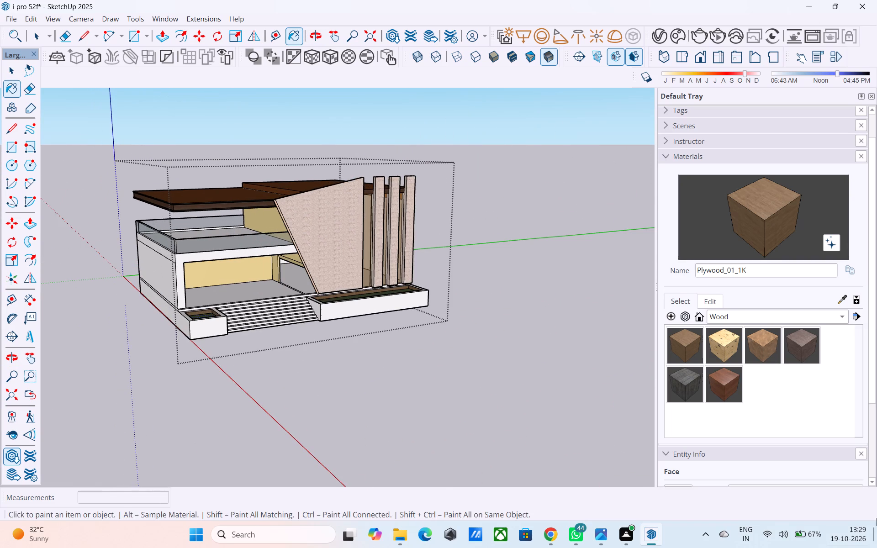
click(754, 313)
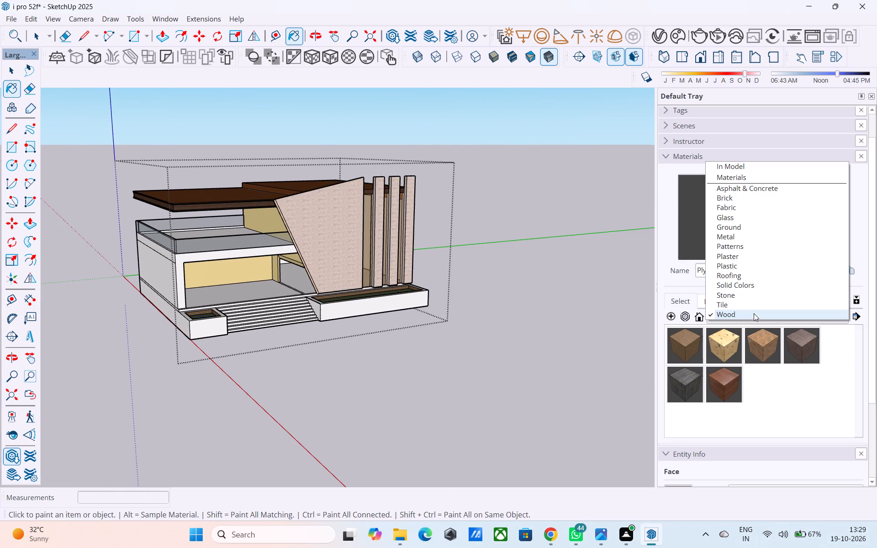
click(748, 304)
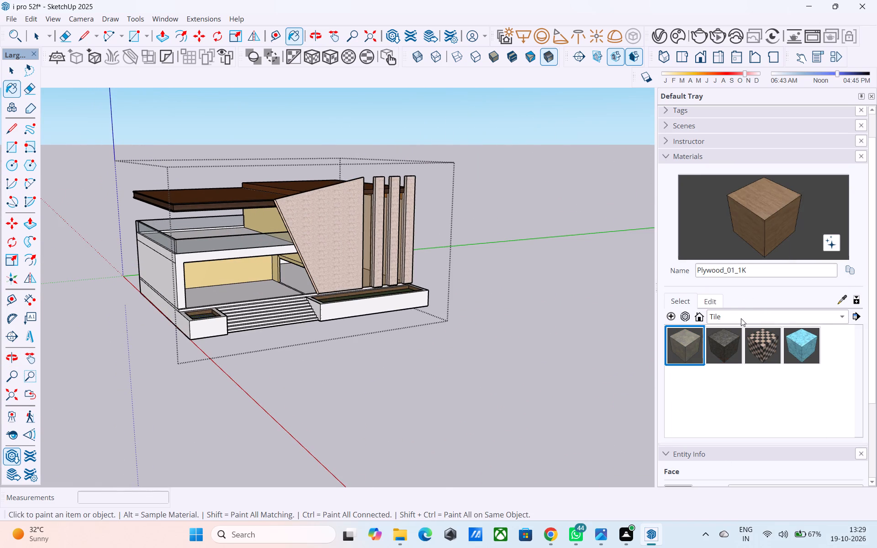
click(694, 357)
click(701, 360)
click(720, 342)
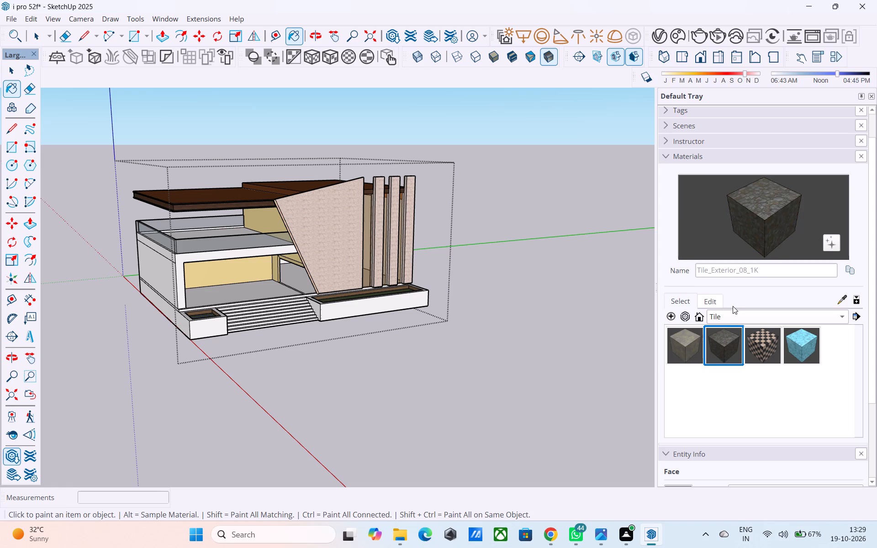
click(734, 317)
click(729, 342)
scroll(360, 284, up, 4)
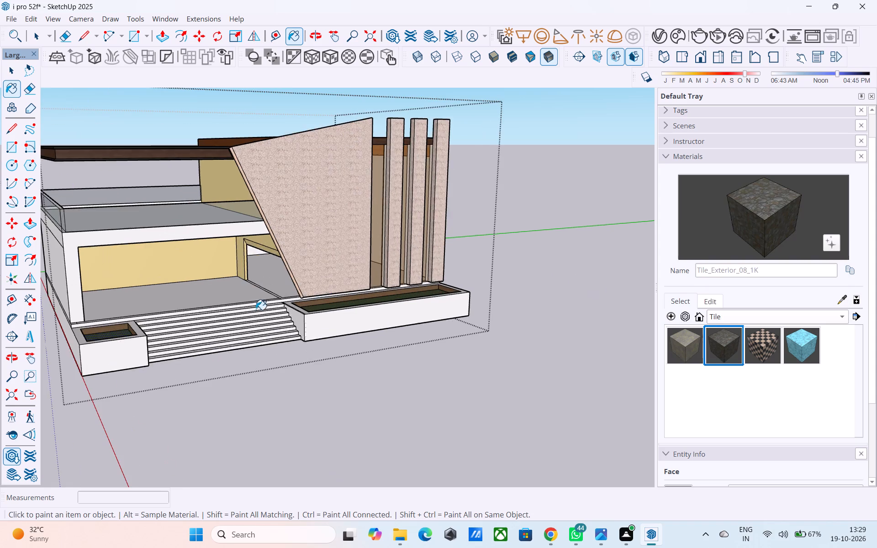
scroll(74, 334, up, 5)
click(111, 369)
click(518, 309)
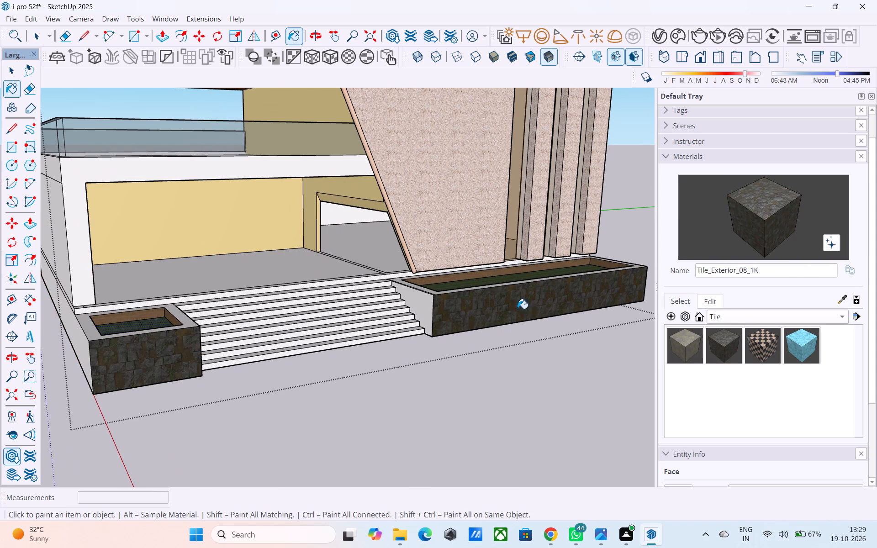
Paint the front faces of both planters with Brick_09_1K from the Brick materials.
click(743, 317)
click(745, 297)
click(744, 315)
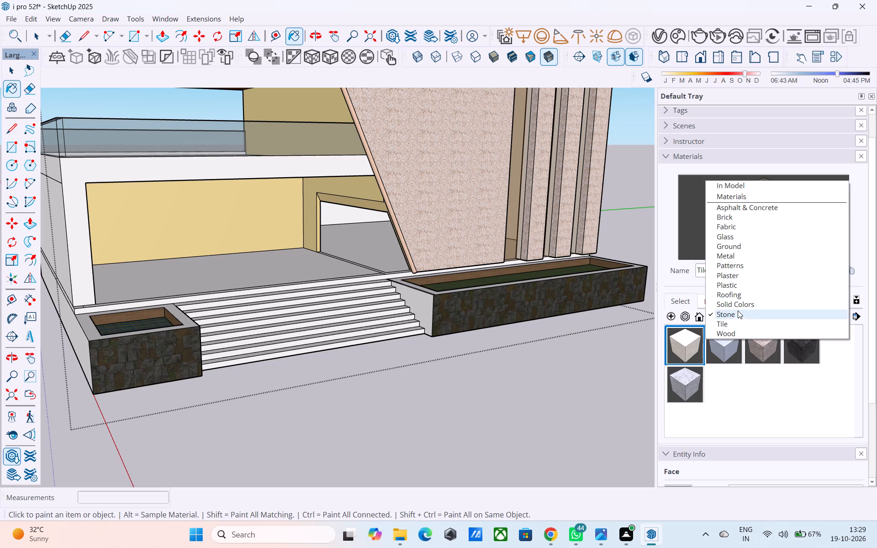
click(724, 212)
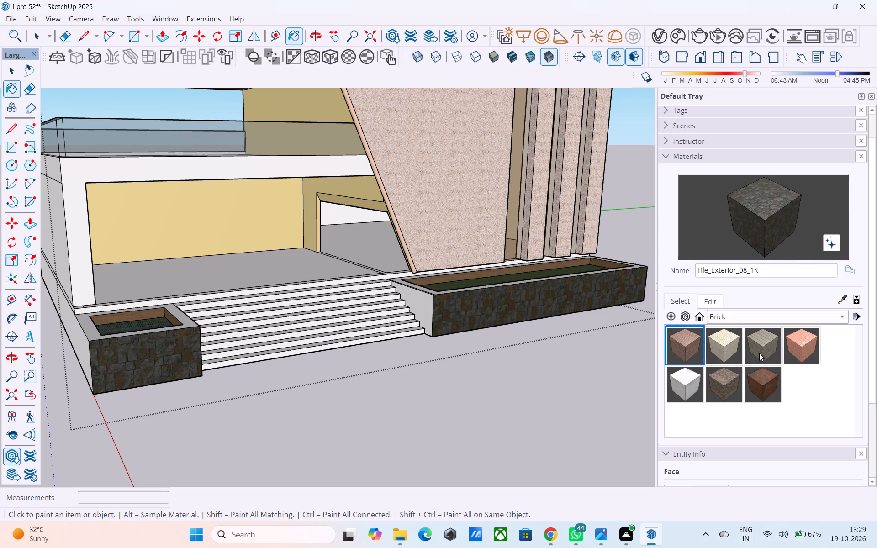
click(761, 349)
click(538, 298)
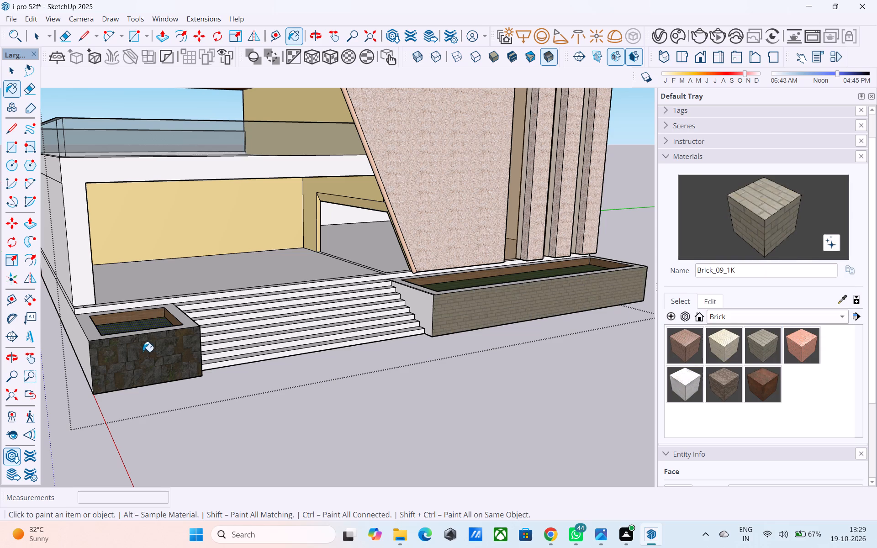
click(142, 348)
Paint the outer side faces of the base on both sides of the building with Brick_09_1K.
scroll(474, 288, down, 4)
middle_drag(223, 341, 296, 335)
scroll(294, 335, up, 3)
click(296, 326)
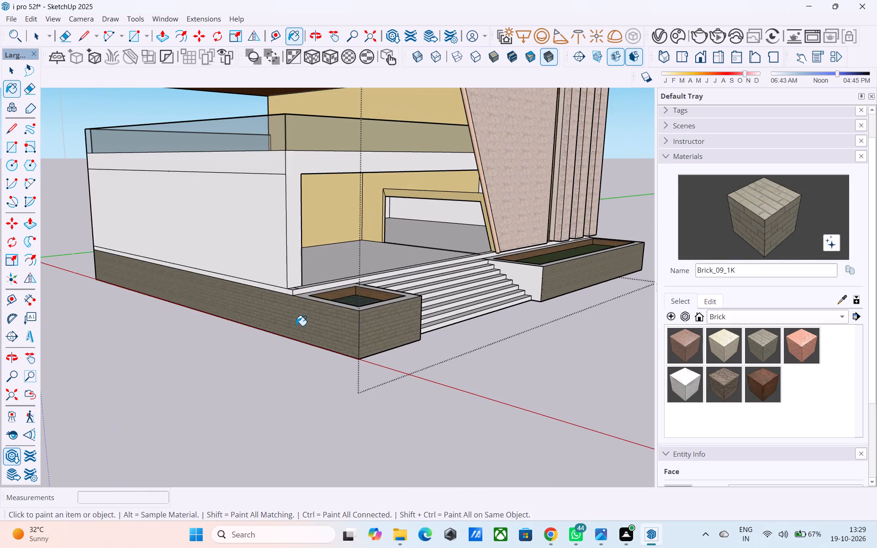
middle_drag(296, 326, 167, 303)
scroll(166, 303, down, 6)
middle_drag(169, 306, 0, 319)
middle_drag(266, 347, 256, 348)
scroll(502, 319, up, 8)
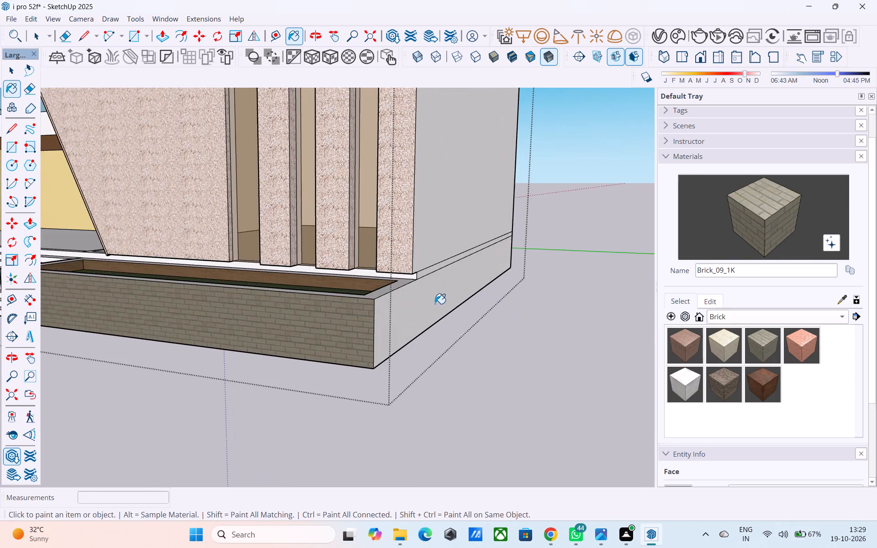
click(420, 299)
Paint the top rims of the small and long planters with Brick_09_1K.
middle_drag(422, 299, 503, 305)
scroll(552, 270, down, 5)
middle_drag(552, 270, 628, 327)
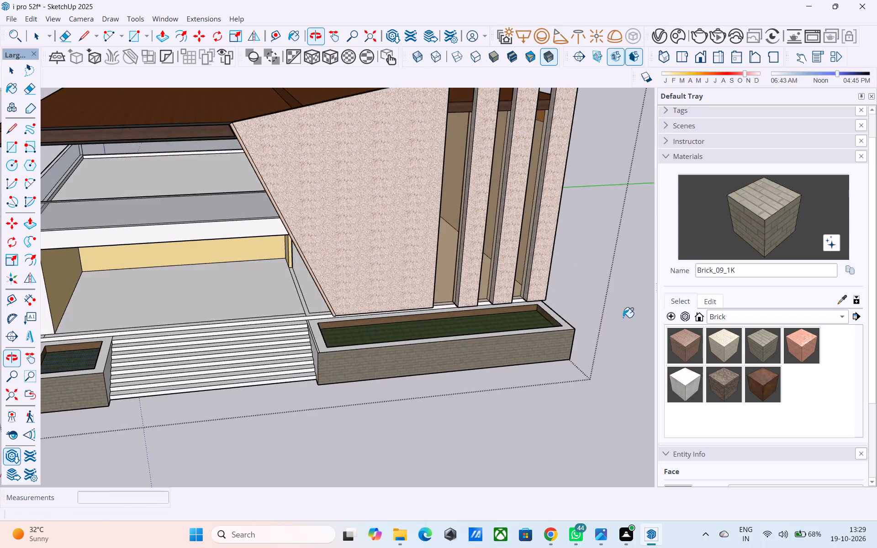
scroll(621, 318, down, 3)
middle_drag(306, 381, 545, 337)
scroll(387, 339, up, 16)
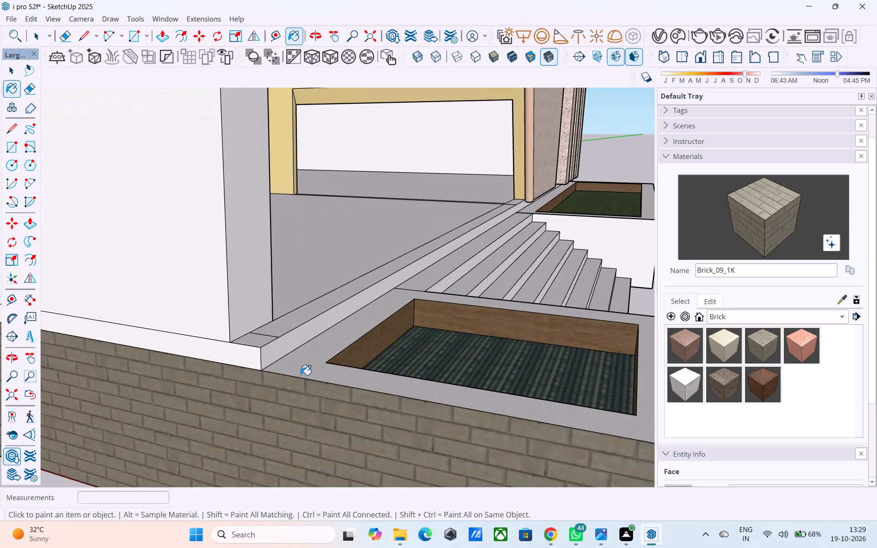
click(300, 363)
scroll(235, 376, down, 6)
middle_drag(247, 361, 81, 395)
scroll(77, 373, down, 10)
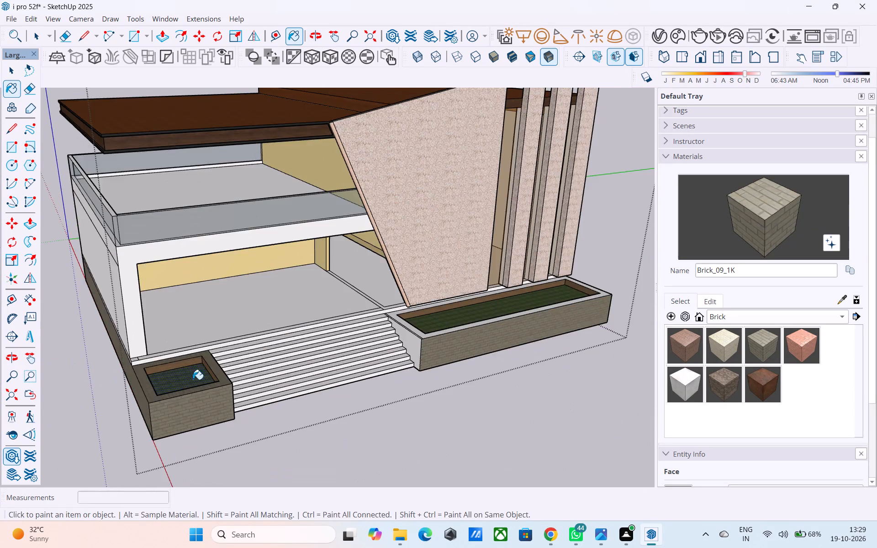
scroll(532, 349, up, 8)
middle_drag(375, 294, 368, 365)
scroll(349, 367, up, 8)
click(289, 353)
Paint the stair-side outer faces of the long and small planters with Brick_09_1K.
scroll(454, 312, down, 5)
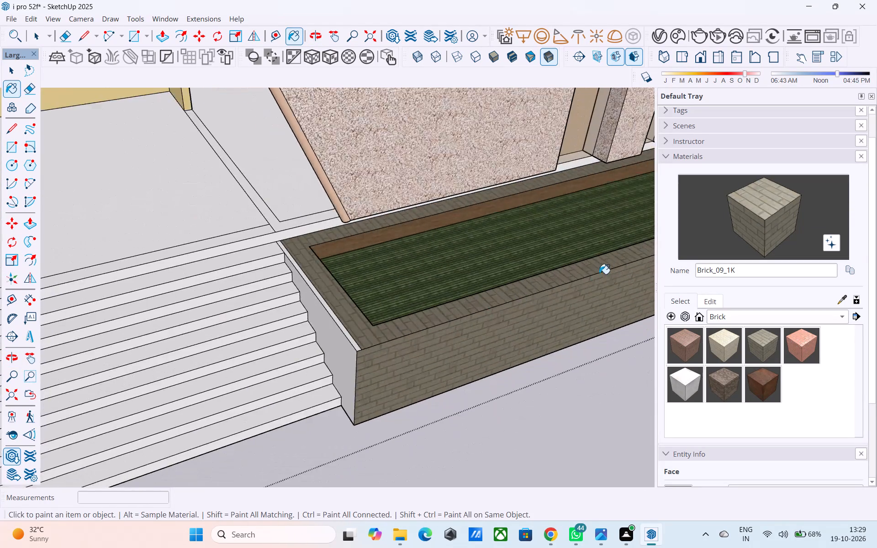
scroll(599, 274, down, 13)
middle_drag(483, 310, 509, 217)
scroll(483, 310, up, 1)
scroll(504, 219, up, 6)
scroll(475, 303, up, 1)
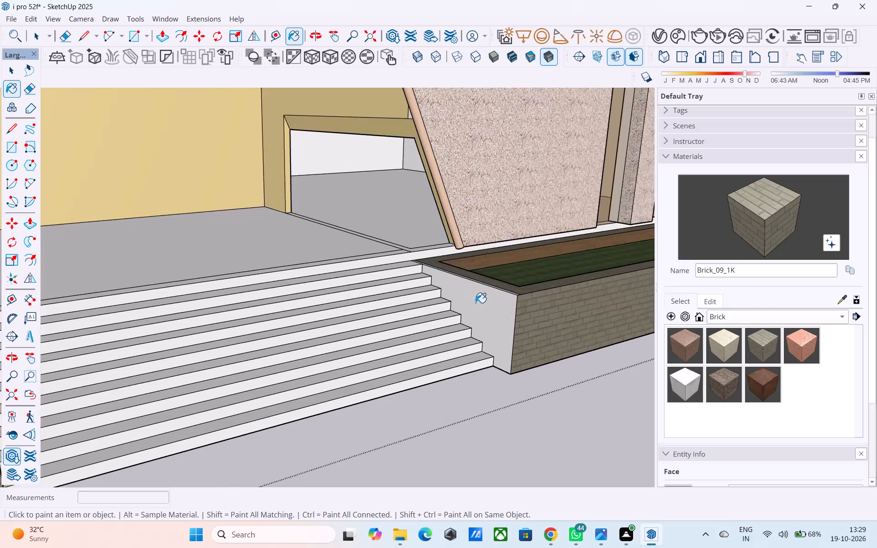
click(475, 303)
middle_drag(474, 302, 168, 283)
scroll(156, 290, up, 7)
click(161, 290)
Examine the brick base, planters, stairs and roof from the building's side and from above.
middle_drag(161, 289, 208, 332)
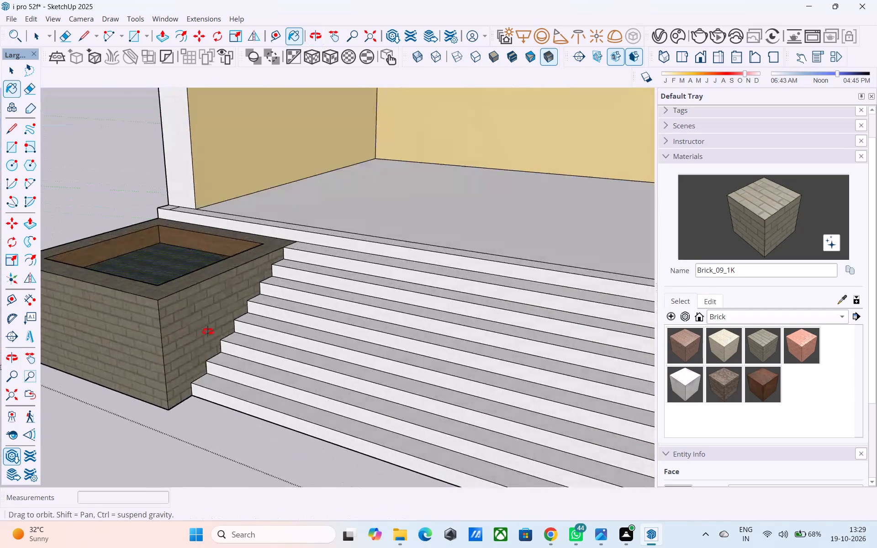
middle_drag(208, 332, 395, 347)
scroll(404, 333, down, 5)
middle_drag(264, 306, 460, 299)
scroll(365, 273, up, 3)
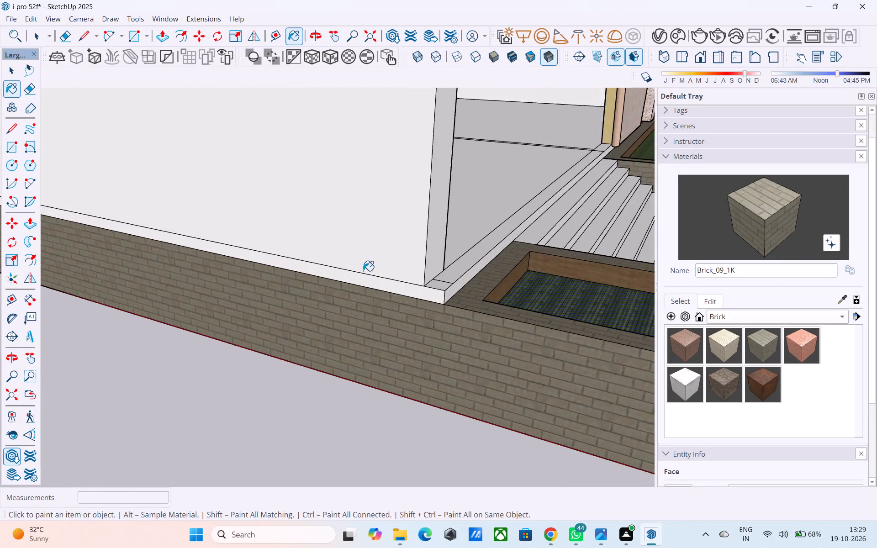
scroll(363, 271, up, 5)
scroll(321, 286, down, 6)
scroll(276, 292, down, 14)
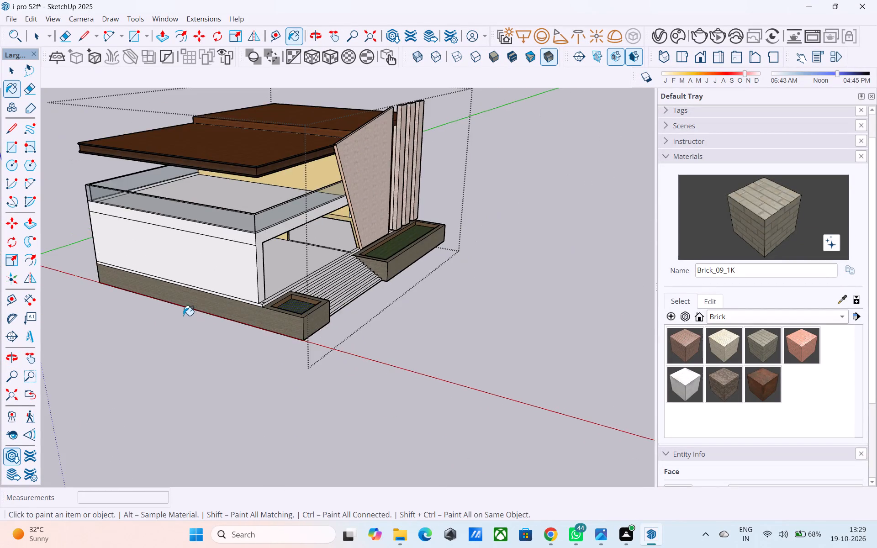
middle_drag(377, 249, 319, 296)
scroll(265, 254, up, 5)
scroll(247, 195, down, 1)
scroll(392, 418, down, 7)
scroll(361, 311, up, 4)
middle_drag(338, 303, 313, 289)
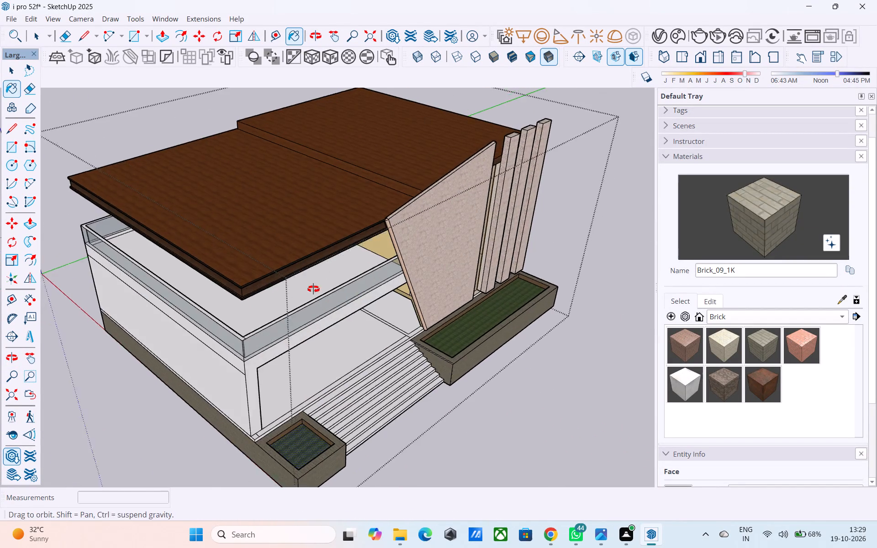
middle_drag(313, 289, 292, 274)
scroll(275, 212, down, 5)
scroll(423, 459, down, 3)
scroll(318, 260, up, 7)
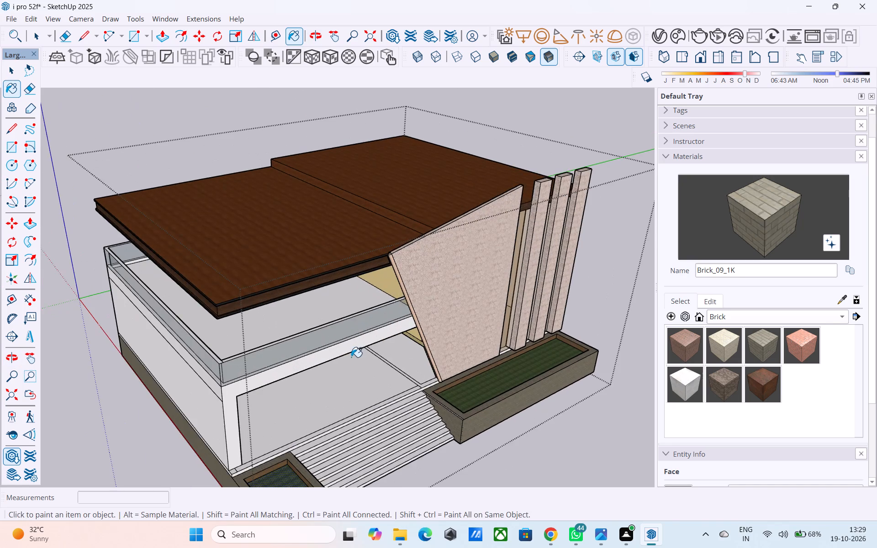
middle_drag(351, 356, 351, 339)
scroll(350, 371, up, 3)
scroll(373, 422, down, 6)
middle_drag(397, 424, 403, 442)
scroll(644, 385, up, 5)
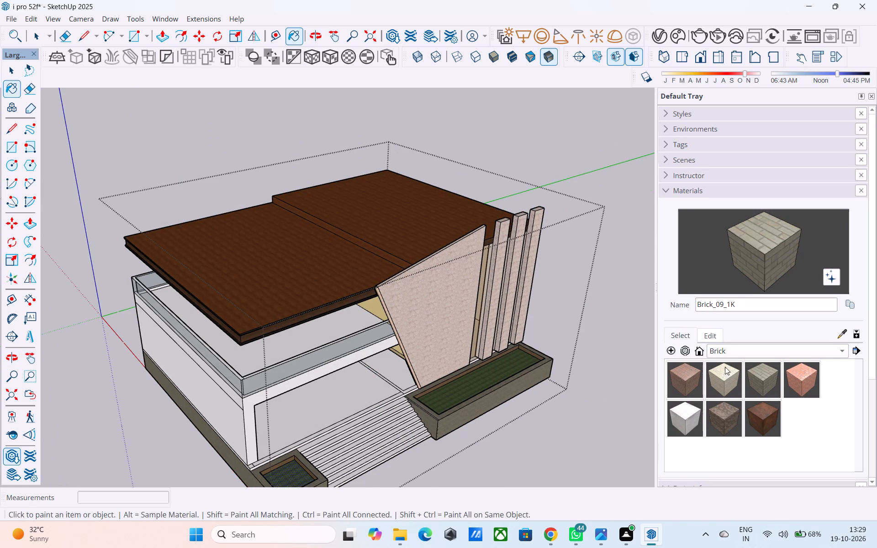
Paint the risers and treads of the two lowest stair steps with Marble_01_1K from the Stone materials.
click(729, 350)
click(746, 445)
click(685, 380)
scroll(238, 274, down, 4)
scroll(325, 392, up, 7)
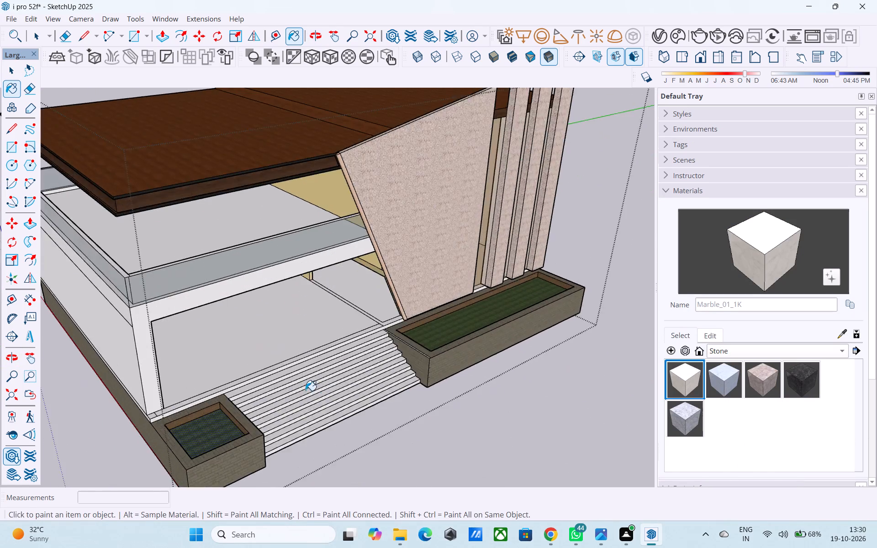
scroll(306, 390, up, 8)
middle_drag(258, 417, 181, 372)
scroll(154, 294, down, 5)
middle_drag(205, 397, 207, 415)
scroll(207, 416, up, 12)
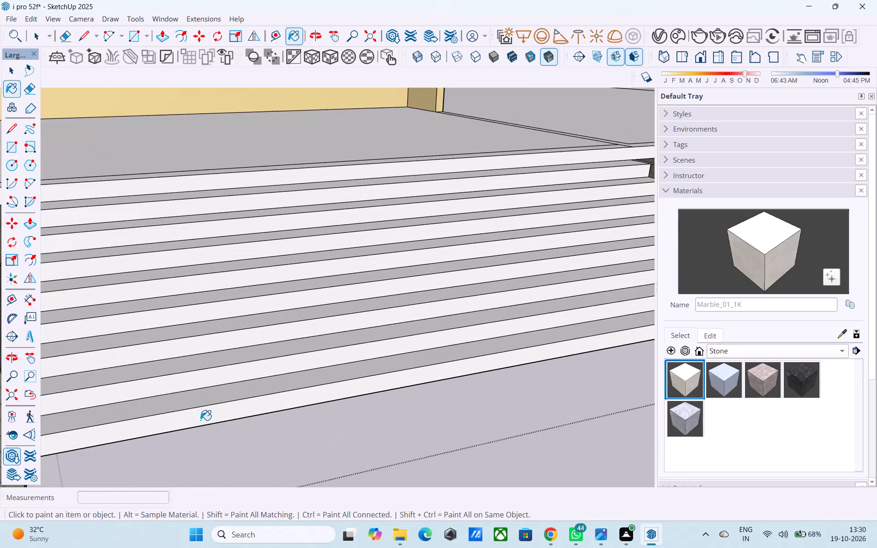
click(200, 417)
click(197, 395)
click(200, 374)
click(199, 365)
Paint the risers and treads of the next four stair steps with Marble_01_1K.
middle_drag(197, 368, 190, 425)
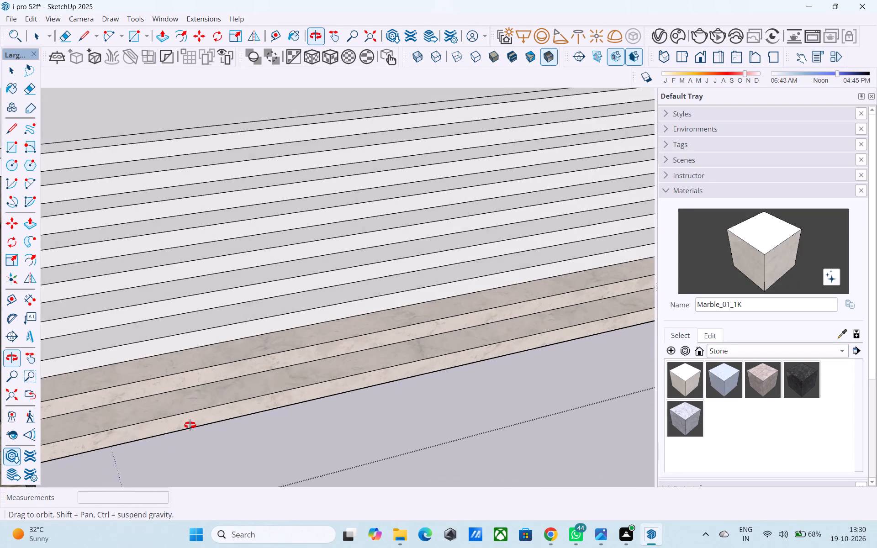
middle_drag(190, 425, 190, 426)
click(194, 337)
click(194, 321)
click(193, 299)
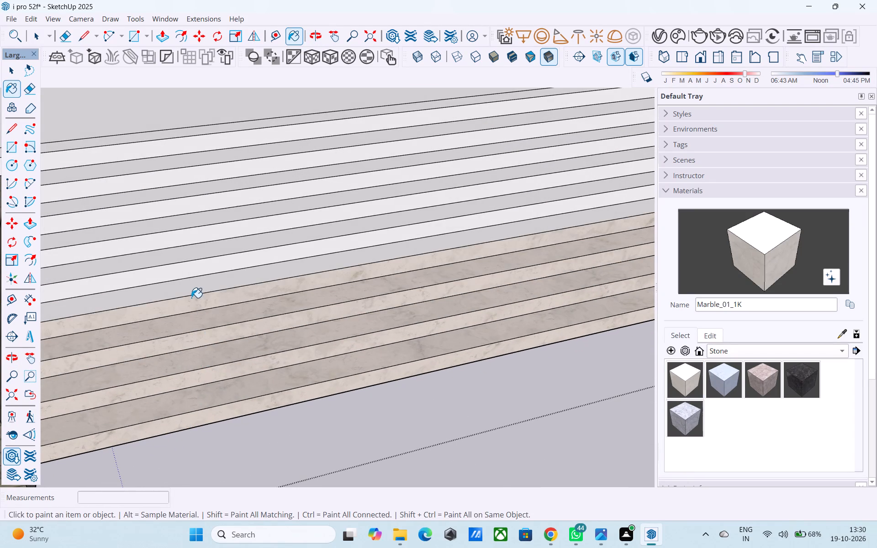
click(191, 290)
scroll(289, 414, down, 4)
scroll(248, 298, up, 7)
click(232, 293)
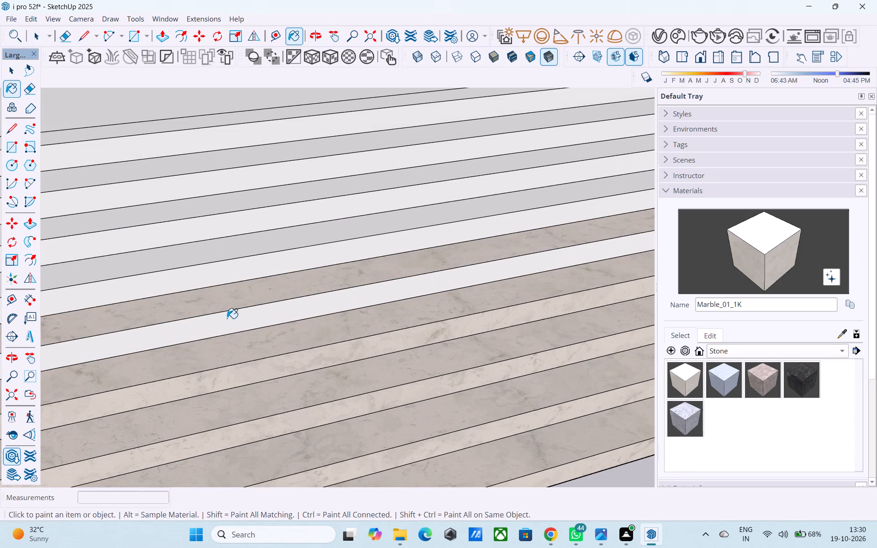
click(227, 324)
click(229, 269)
click(224, 249)
Paint the remaining upper stair steps and the narrow landing strip with its front edge with Marble_01_1K.
scroll(232, 279, down, 8)
scroll(270, 274, up, 6)
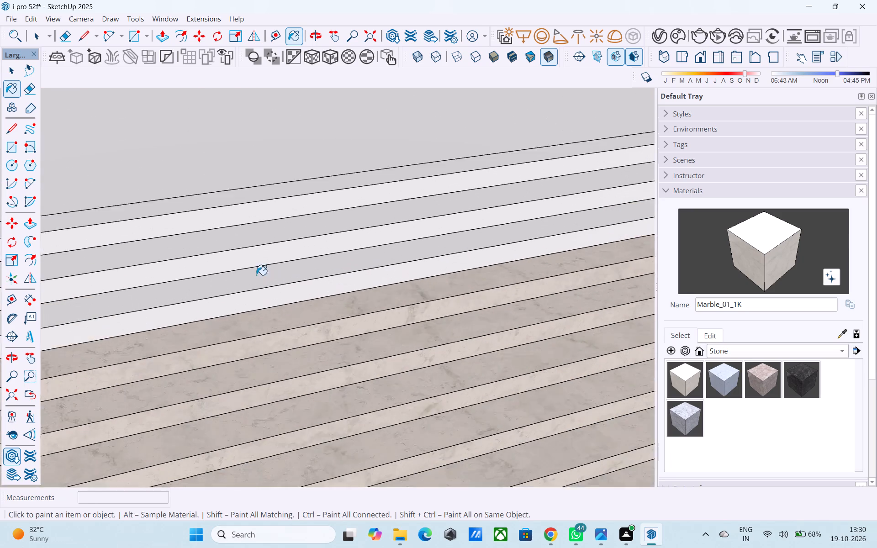
scroll(256, 275, up, 2)
click(249, 277)
click(245, 303)
click(245, 249)
click(242, 227)
click(244, 183)
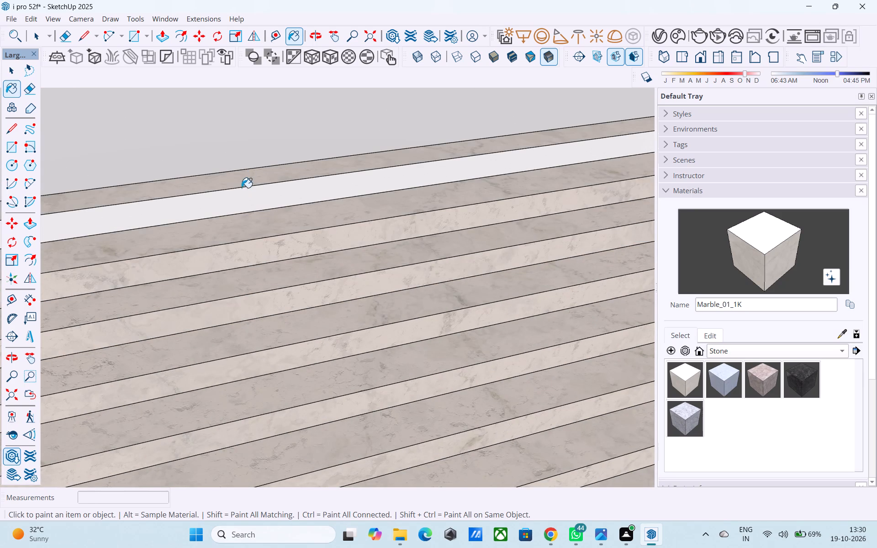
drag(242, 189, 242, 196)
scroll(243, 217, down, 15)
middle_drag(308, 297, 320, 248)
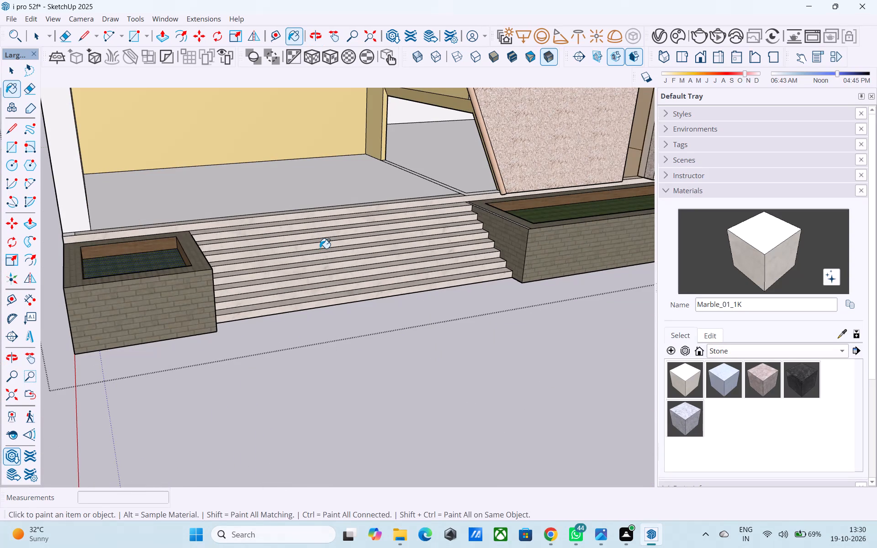
key(space)
scroll(312, 252, down, 11)
middle_drag(375, 354, 408, 338)
scroll(259, 11, up, 3)
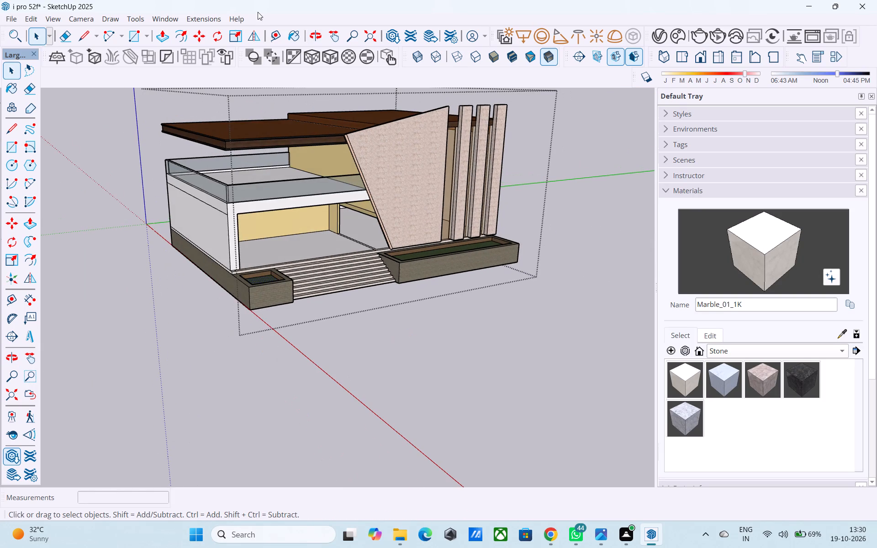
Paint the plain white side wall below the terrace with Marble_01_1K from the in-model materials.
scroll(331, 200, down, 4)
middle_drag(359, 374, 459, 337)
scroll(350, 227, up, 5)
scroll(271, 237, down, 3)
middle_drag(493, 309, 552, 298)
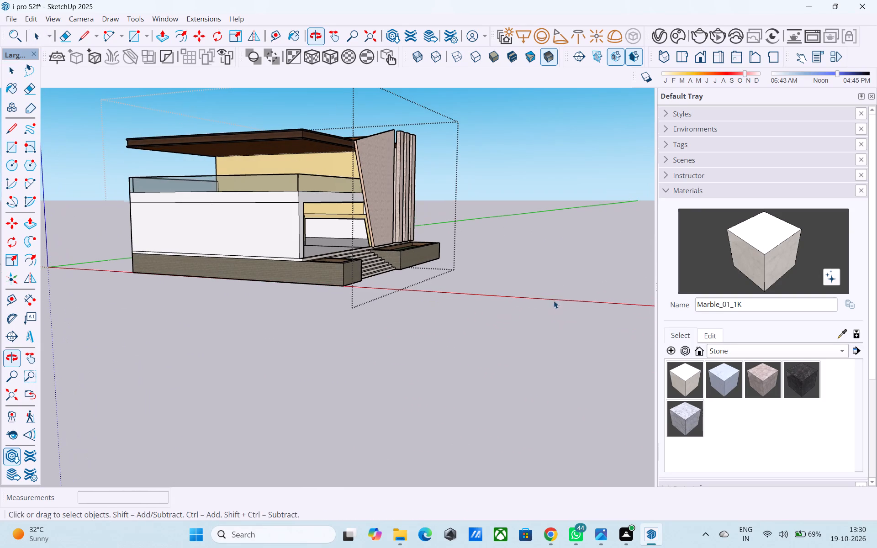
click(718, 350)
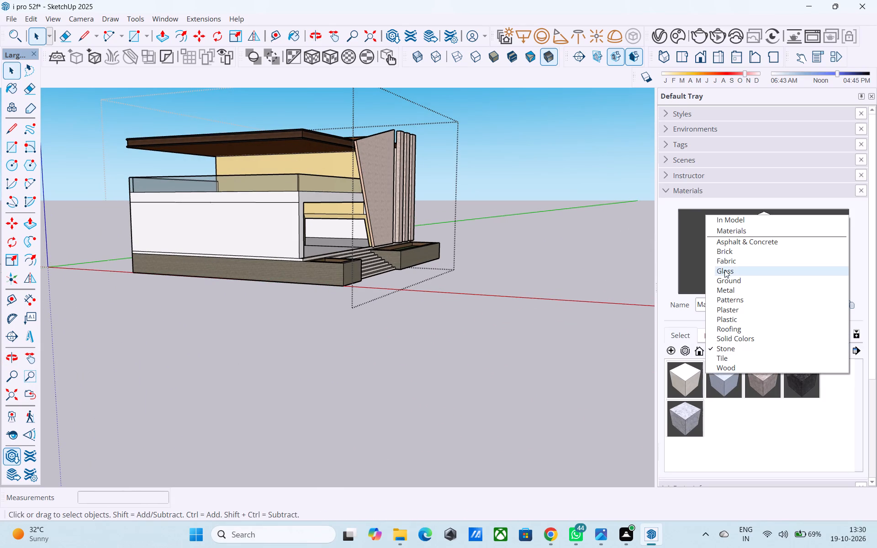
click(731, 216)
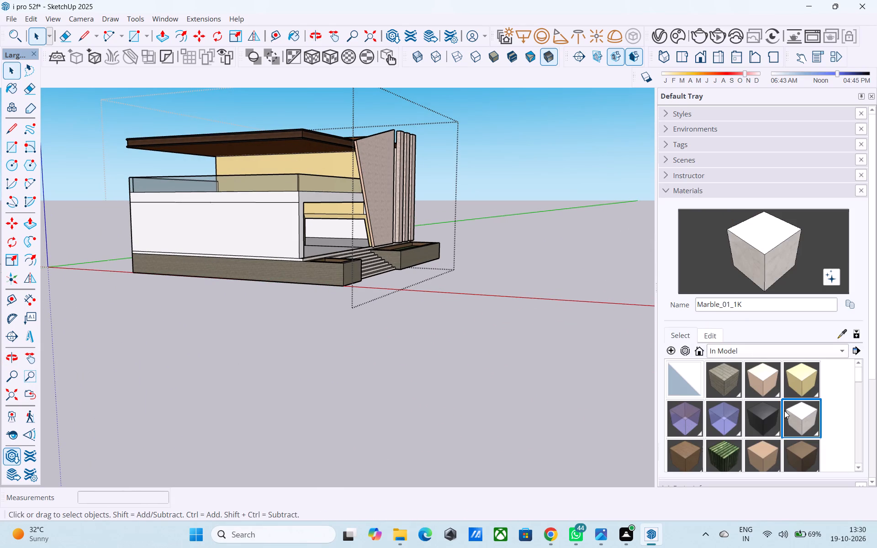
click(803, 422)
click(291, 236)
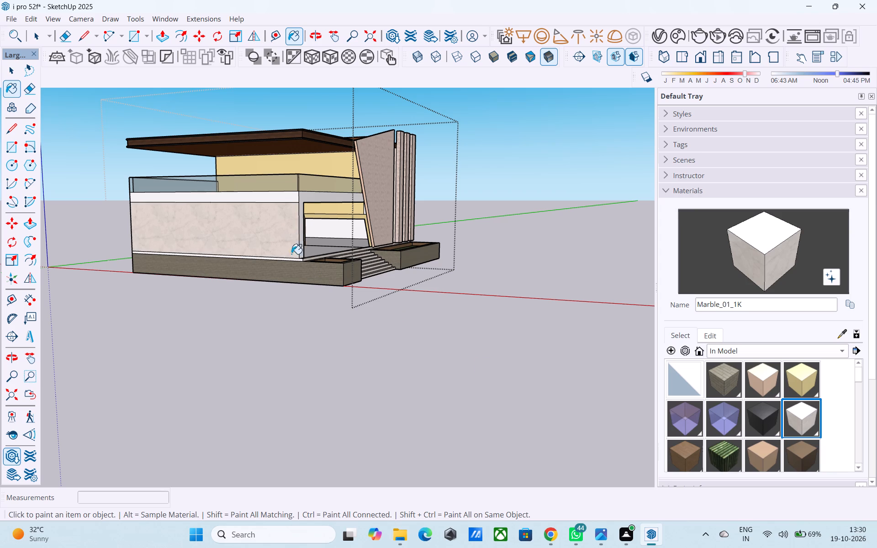
Paint the side wall and the band above it with D01_Frost_White from the Solid Colors materials.
scroll(789, 397, down, 5)
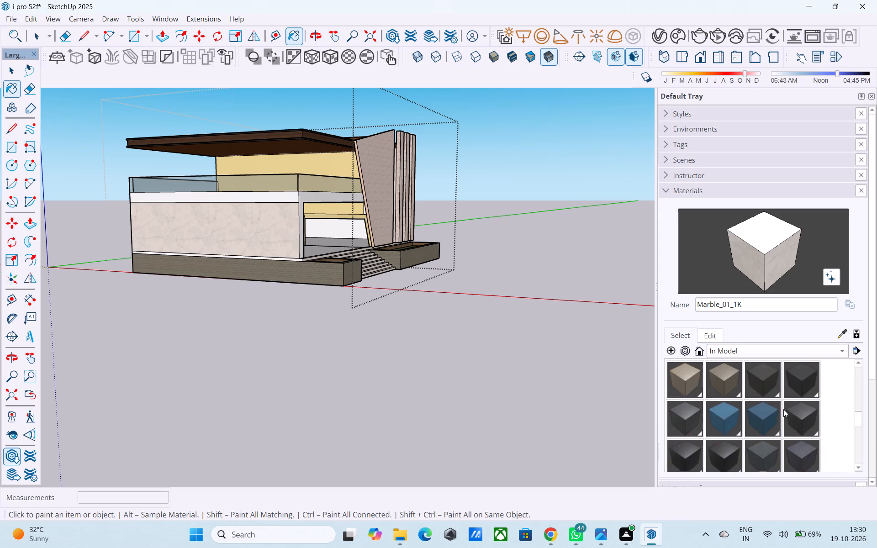
scroll(783, 409, down, 3)
click(764, 353)
click(774, 468)
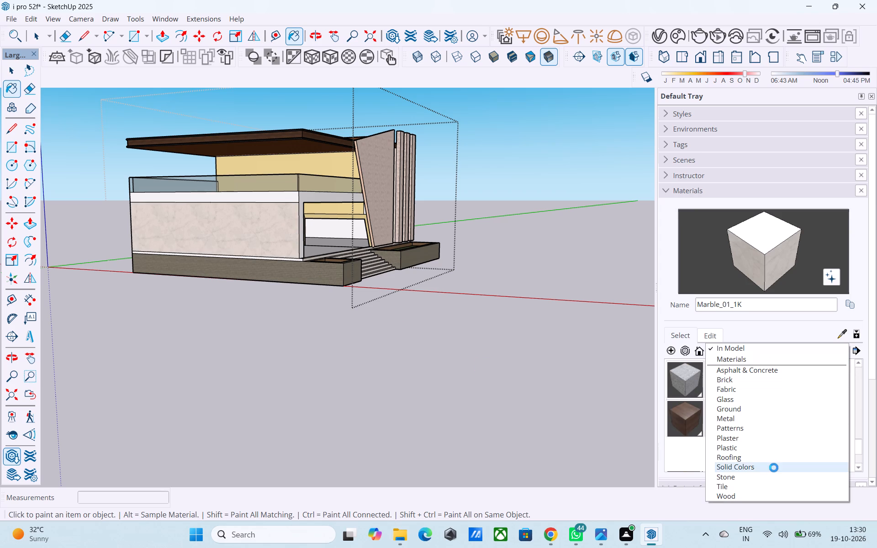
scroll(719, 391, down, 8)
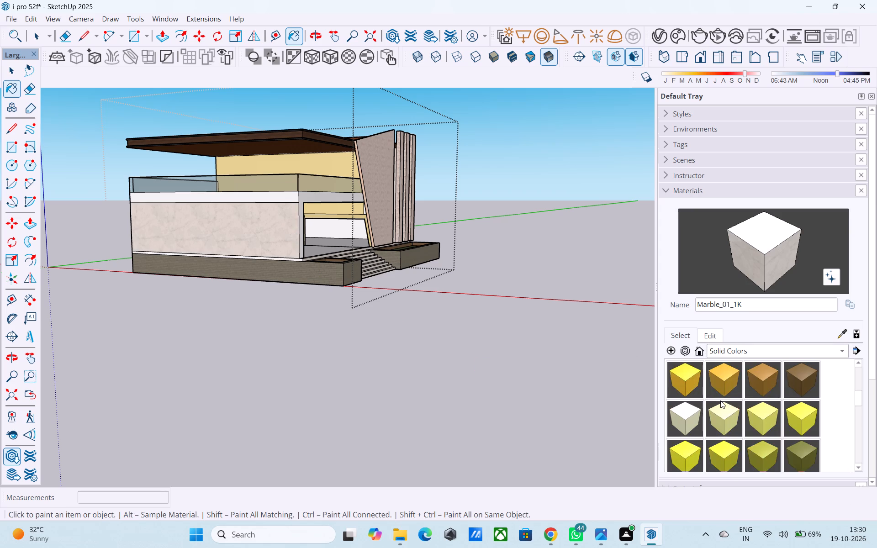
scroll(720, 400, up, 2)
click(679, 422)
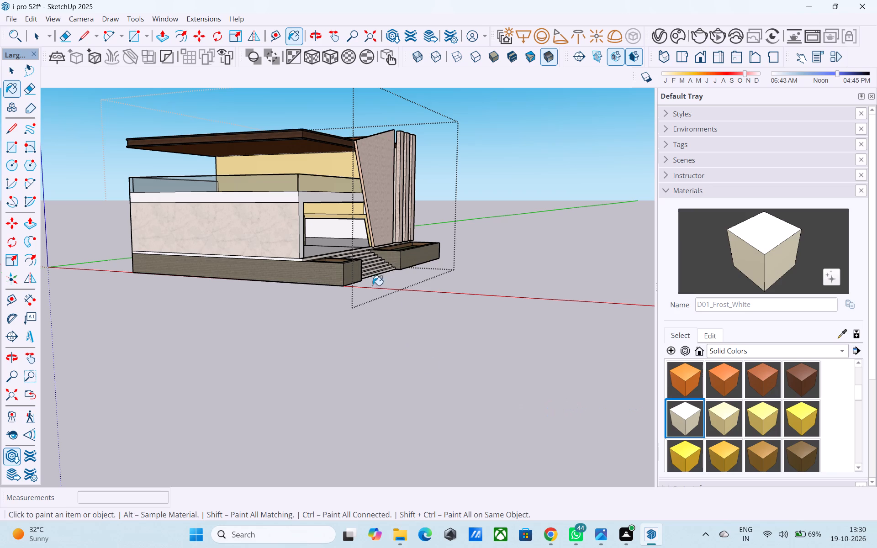
scroll(302, 248, up, 3)
click(294, 238)
click(252, 180)
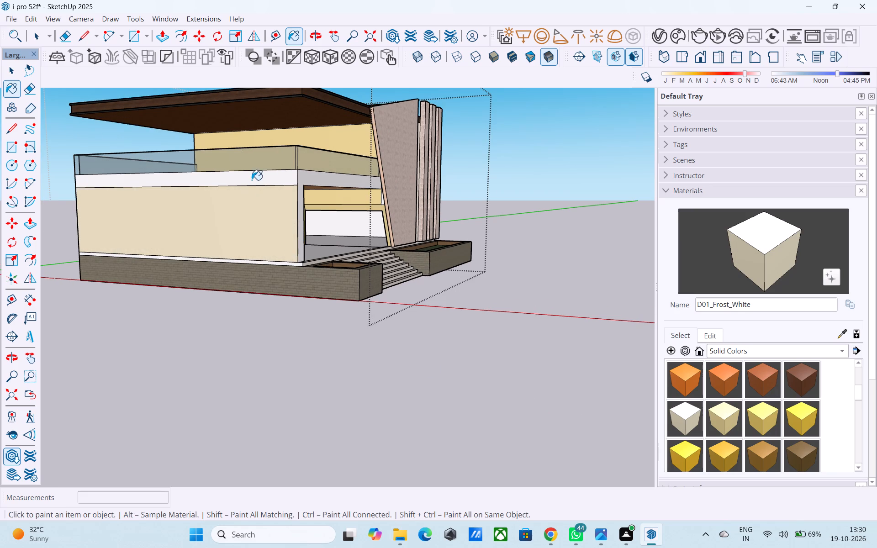
Paint the upper terrace floor with D01_Frost_White.
middle_drag(264, 179, 66, 212)
scroll(137, 202, up, 10)
middle_drag(132, 219, 441, 223)
scroll(445, 220, down, 8)
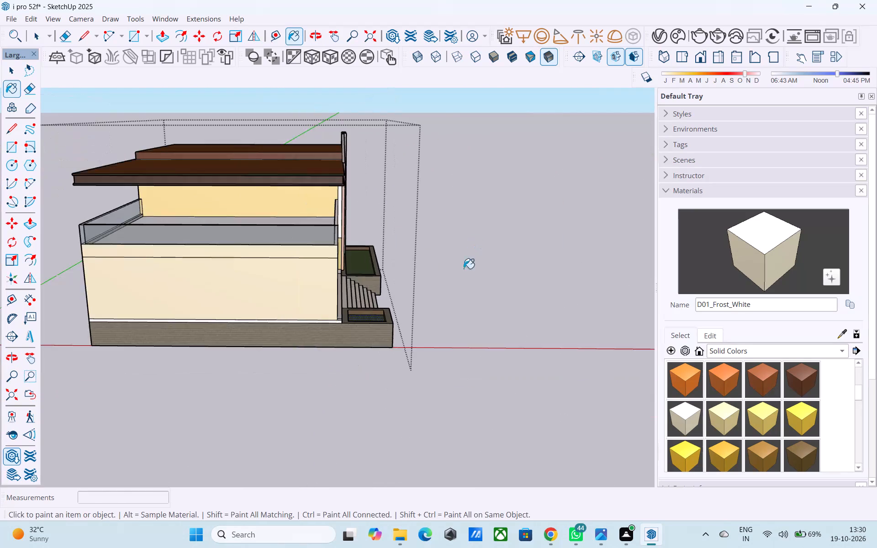
scroll(464, 269, down, 1)
middle_drag(391, 268, 347, 387)
scroll(347, 386, up, 1)
click(186, 282)
Paint the back wall and the two bands below the rear terrace railing with D01_Frost_White.
middle_drag(191, 284, 507, 221)
scroll(518, 209, down, 4)
scroll(360, 369, up, 4)
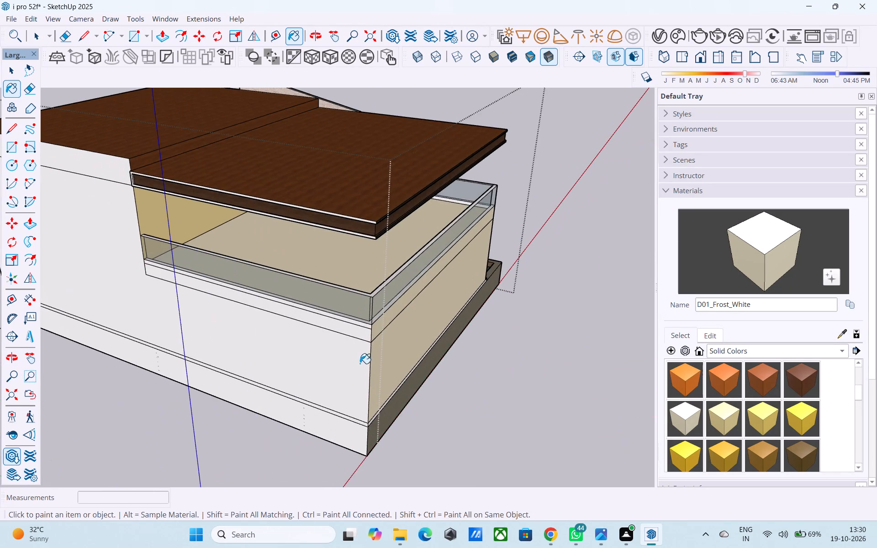
click(346, 351)
scroll(349, 342, down, 3)
middle_drag(355, 337, 466, 275)
scroll(327, 237, up, 11)
click(249, 288)
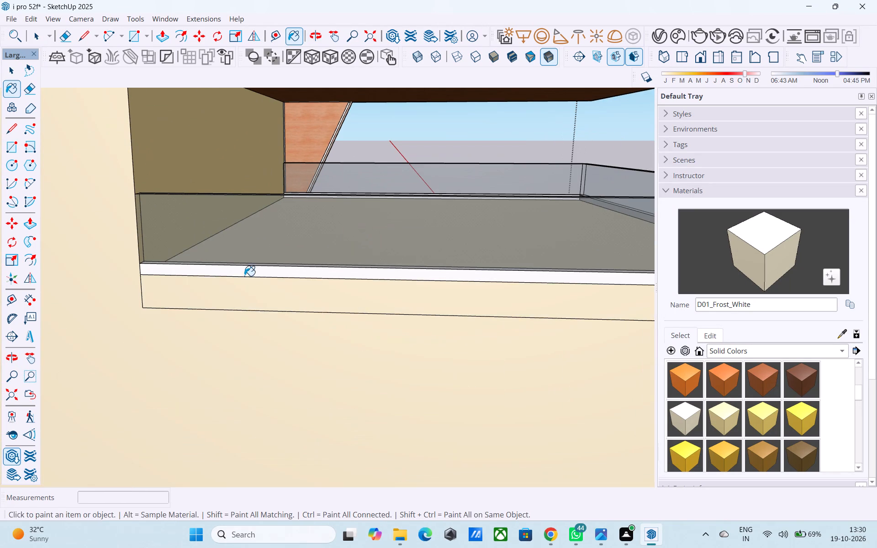
click(244, 276)
Paint the base below the back wall with Brick_09_1K from the in-model materials.
scroll(250, 264, down, 11)
scroll(244, 342, up, 2)
scroll(351, 288, down, 3)
scroll(362, 298, up, 1)
scroll(371, 303, down, 2)
middle_drag(398, 336, 293, 300)
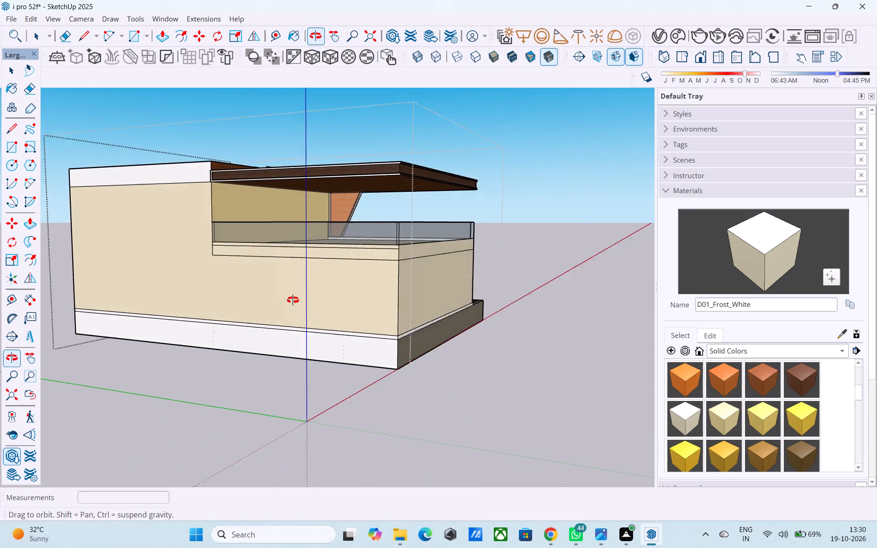
middle_drag(293, 300, 291, 300)
scroll(284, 320, up, 5)
scroll(723, 401, down, 11)
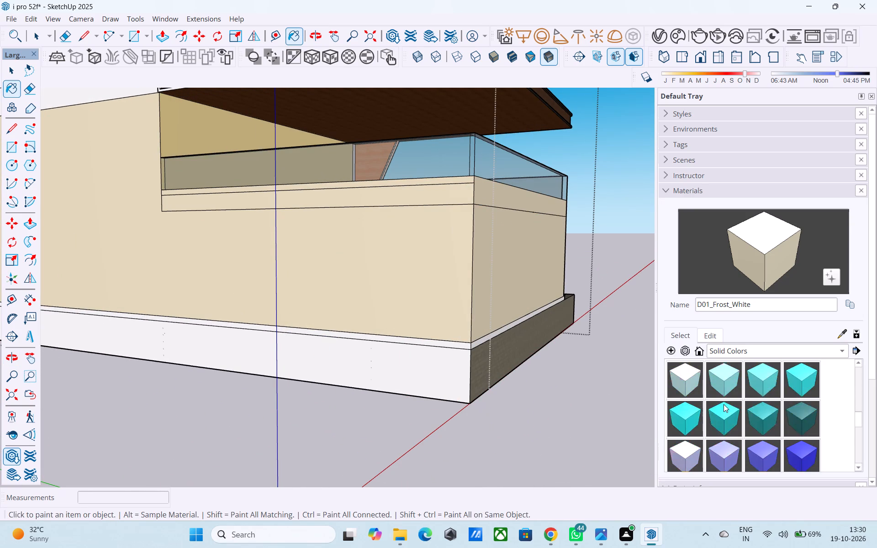
scroll(724, 404, down, 11)
scroll(724, 407, up, 5)
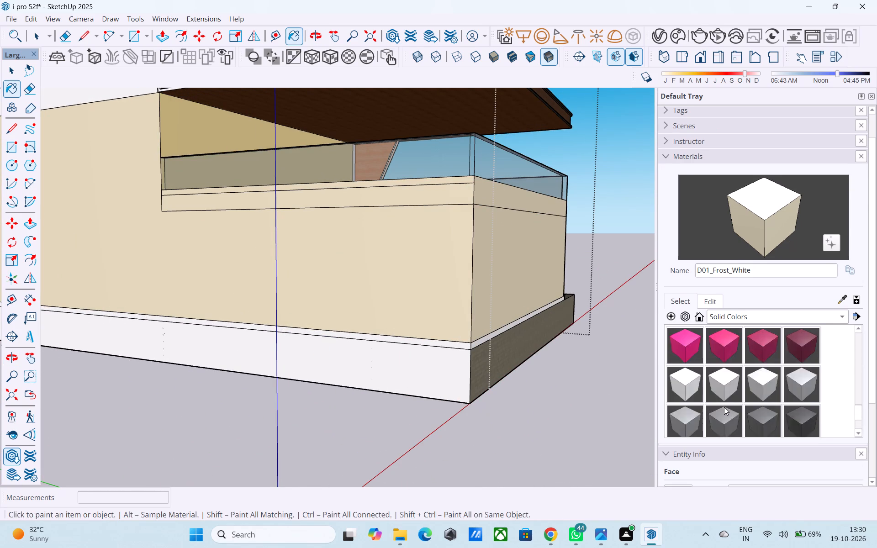
scroll(724, 407, up, 8)
drag(725, 317, 727, 322)
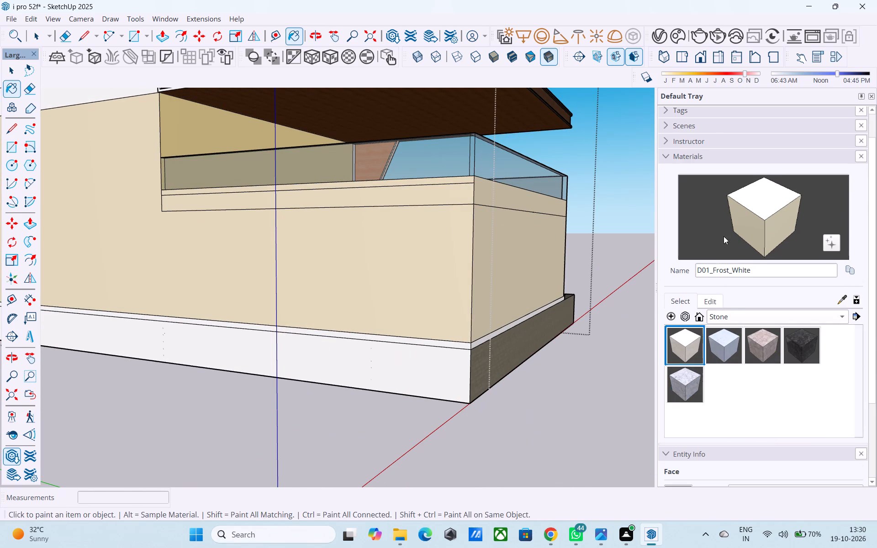
click(732, 315)
click(749, 186)
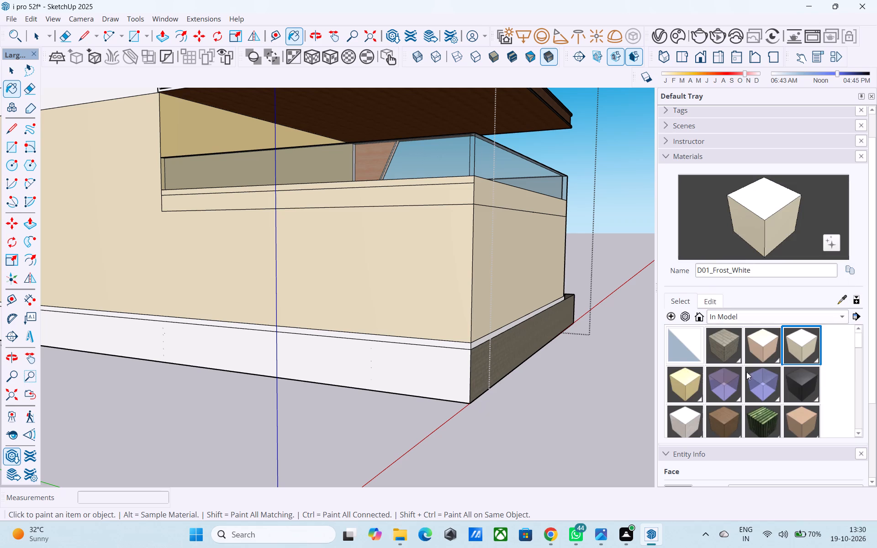
click(728, 345)
click(435, 357)
Examine the remaining side wall, brick base, planter, facade columns and front entrance from several angles.
scroll(600, 373, down, 10)
middle_drag(311, 365, 674, 368)
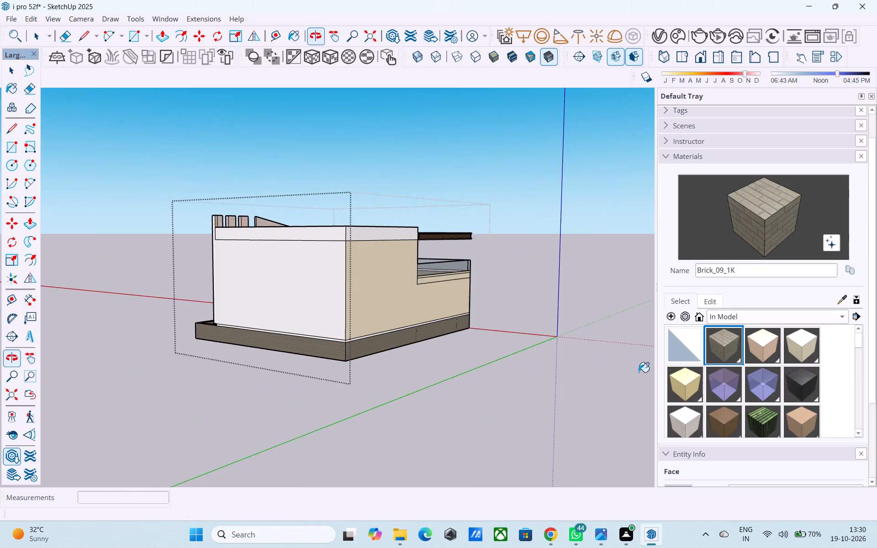
middle_drag(395, 372, 466, 365)
middle_drag(431, 340, 405, 318)
scroll(408, 326, up, 3)
middle_drag(282, 303, 592, 332)
scroll(344, 337, up, 6)
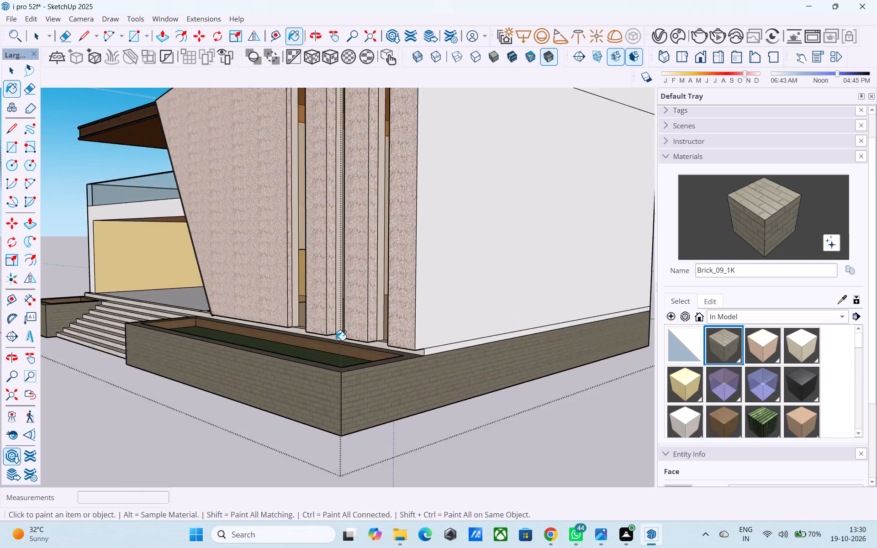
scroll(336, 340, up, 6)
middle_drag(373, 365, 444, 328)
scroll(410, 350, up, 7)
middle_drag(402, 361, 277, 458)
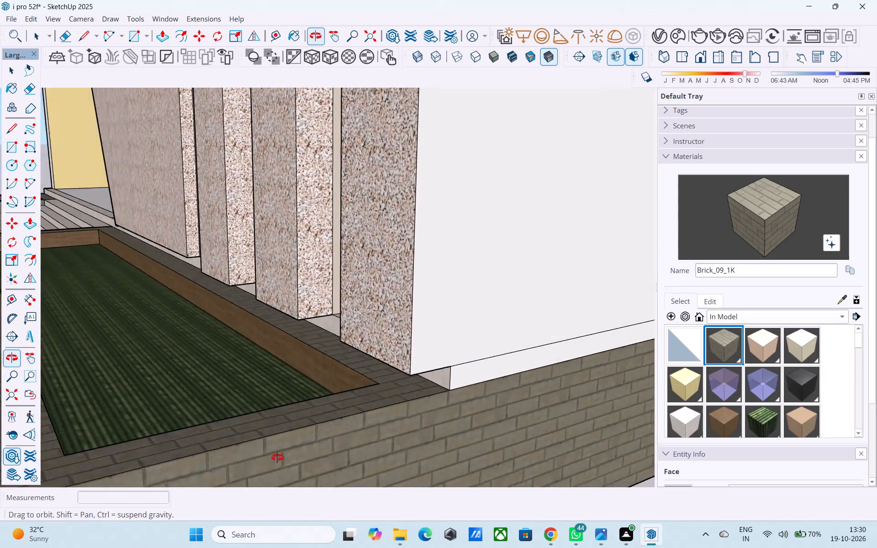
middle_drag(277, 458, 302, 468)
scroll(430, 408, down, 14)
middle_drag(300, 381, 484, 422)
scroll(489, 413, down, 10)
middle_drag(320, 425, 478, 381)
scroll(362, 355, up, 2)
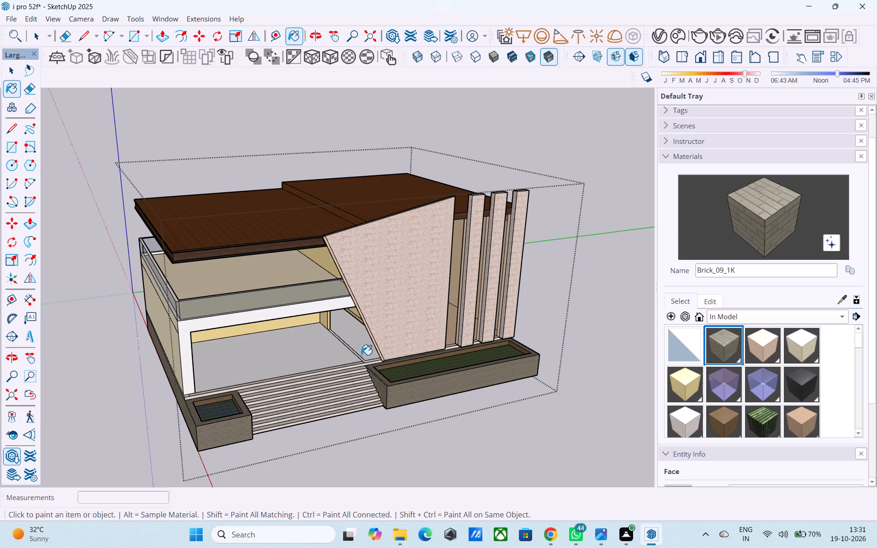
scroll(148, 391, down, 5)
middle_drag(180, 372, 256, 315)
scroll(389, 329, up, 7)
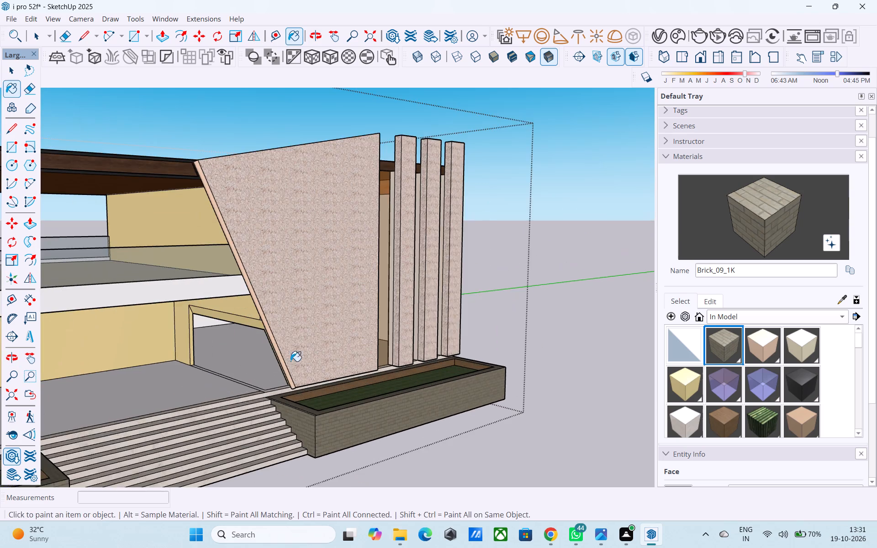
middle_drag(269, 360, 269, 351)
scroll(263, 371, down, 5)
middle_drag(296, 366, 319, 419)
scroll(177, 398, up, 4)
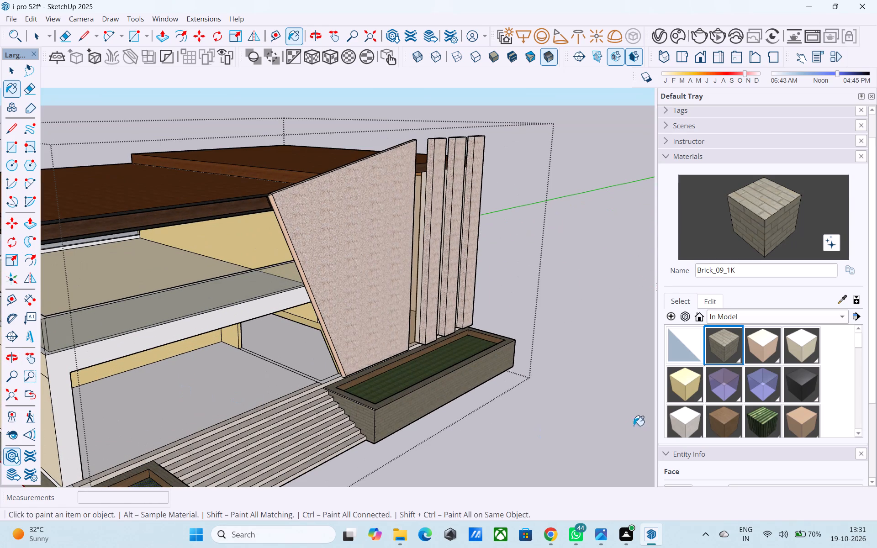
Paint the two adjoining ground-floor floors and the threshold strip around the inner one with Marble_01_1K from the Stone materials.
click(744, 314)
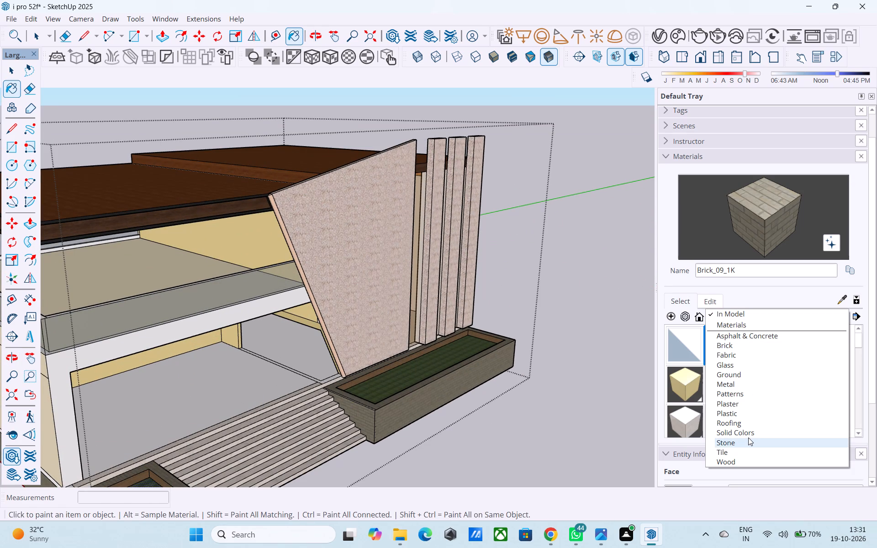
click(748, 441)
click(694, 342)
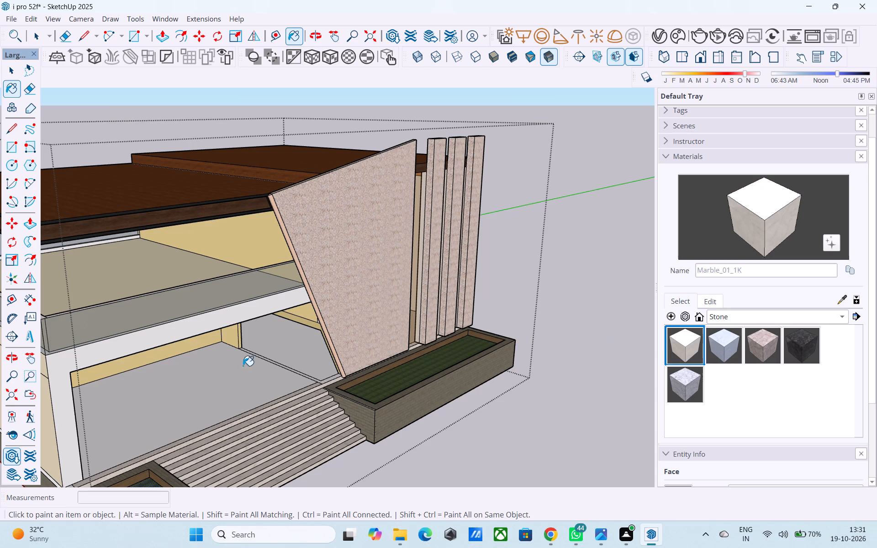
click(220, 371)
scroll(249, 365, up, 3)
click(321, 342)
scroll(318, 346, up, 1)
middle_drag(313, 348, 277, 333)
scroll(291, 328, down, 5)
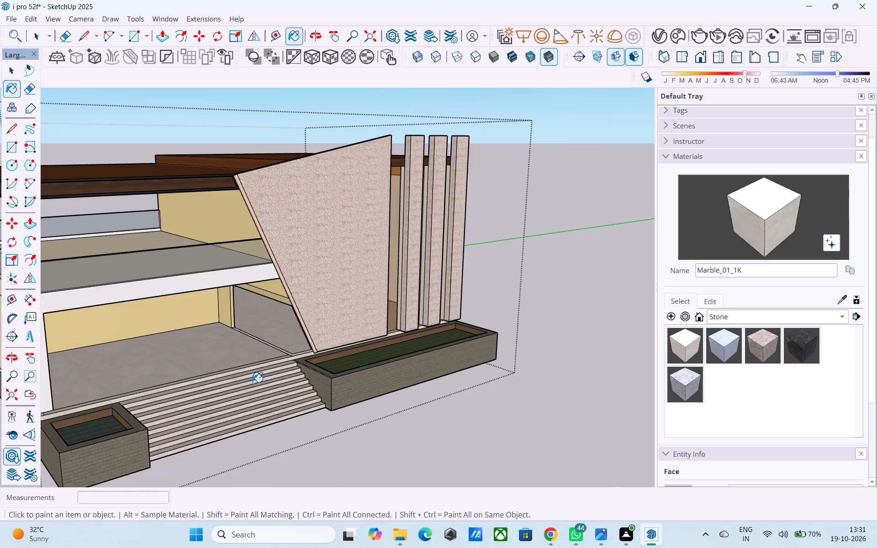
scroll(237, 377, up, 20)
scroll(237, 377, up, 1)
click(455, 317)
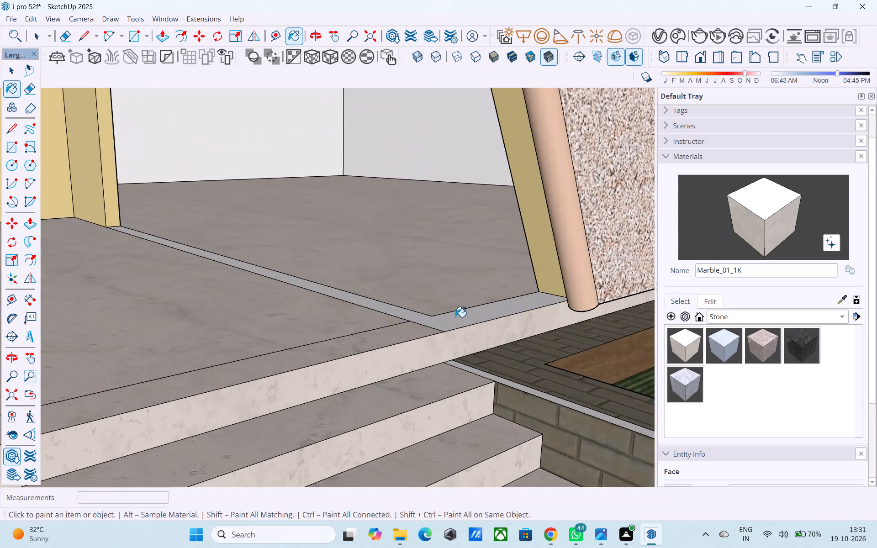
Paint the unpainted strip along the planter's top edge beside the stairs with Brick_09_1K from the in-model materials.
scroll(405, 333, down, 1)
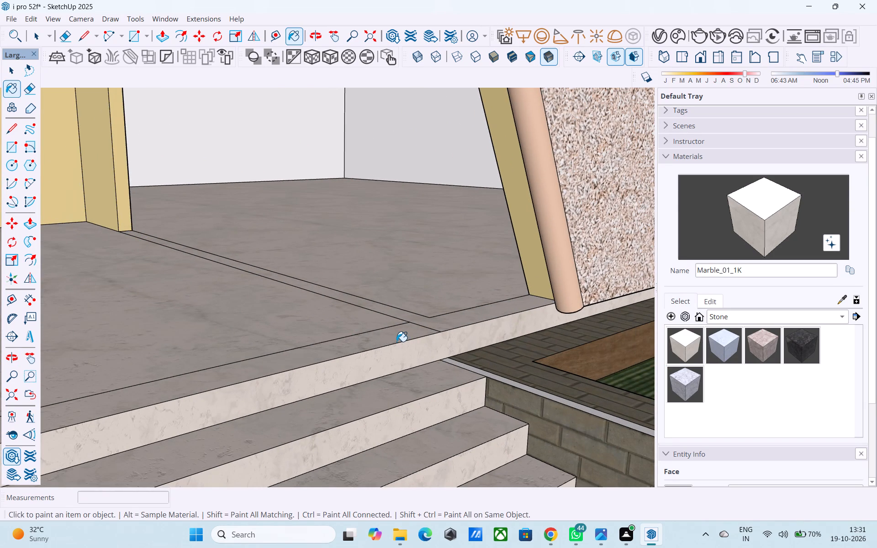
scroll(366, 313, down, 6)
middle_drag(354, 290, 334, 388)
scroll(324, 338, down, 4)
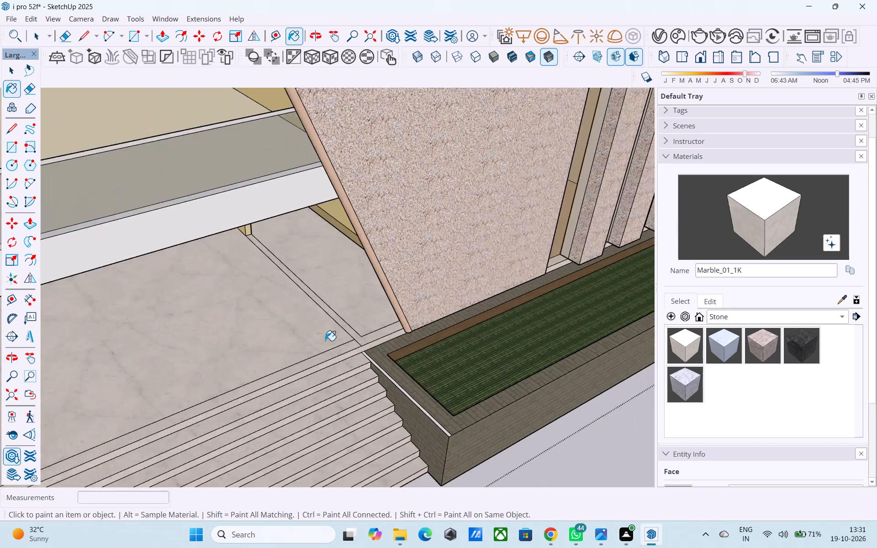
scroll(325, 341, down, 10)
scroll(355, 366, up, 8)
middle_drag(357, 397, 376, 278)
scroll(414, 358, up, 20)
middle_drag(391, 415, 180, 454)
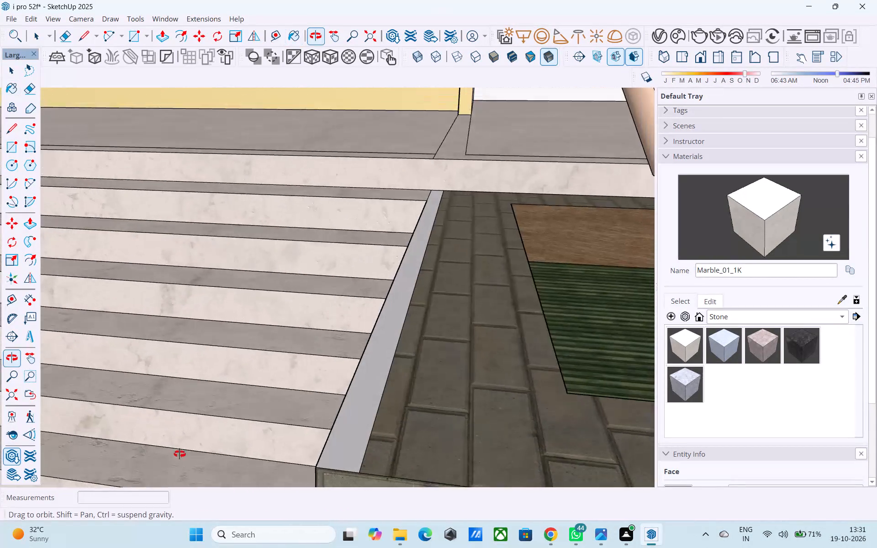
middle_drag(180, 454, 182, 452)
click(728, 312)
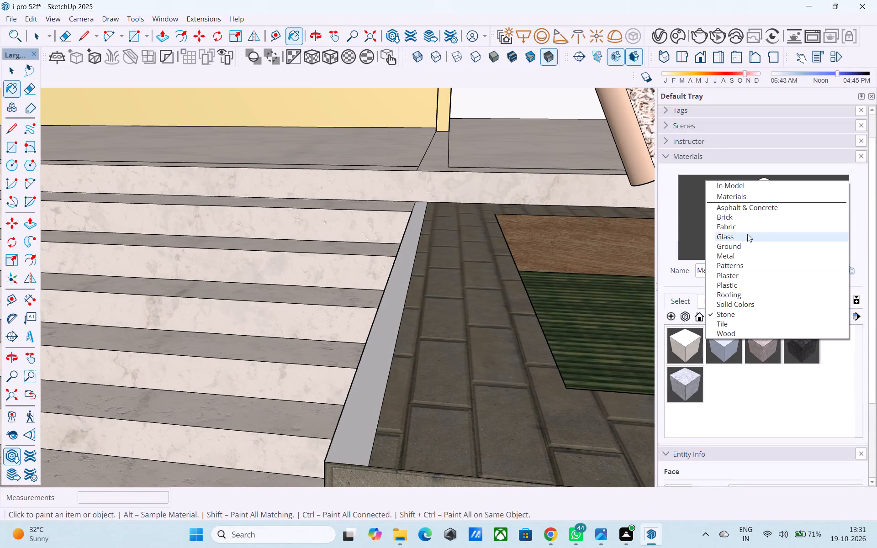
click(748, 187)
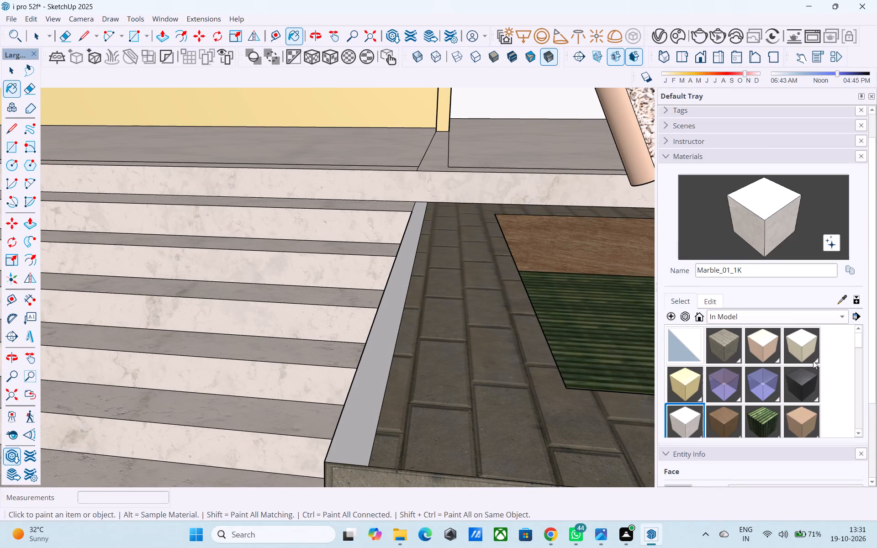
click(741, 351)
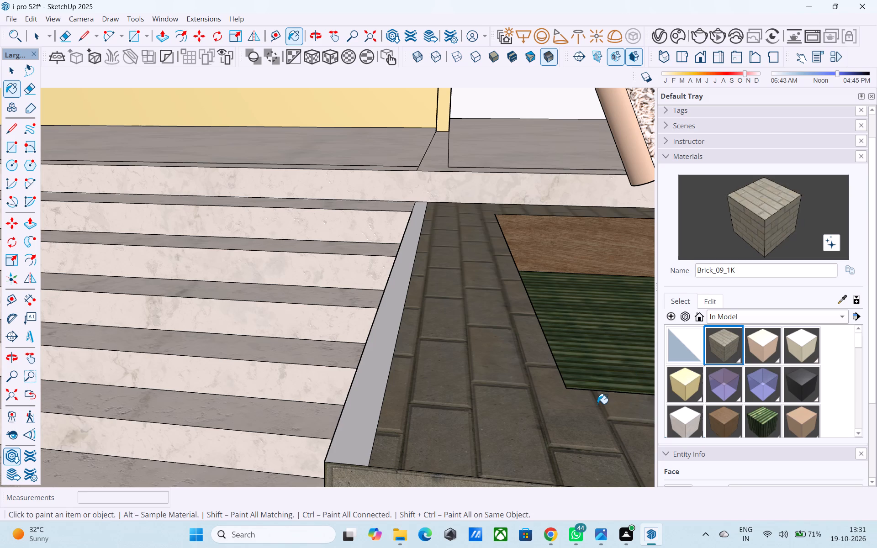
scroll(601, 396, down, 5)
scroll(493, 400, up, 4)
click(403, 411)
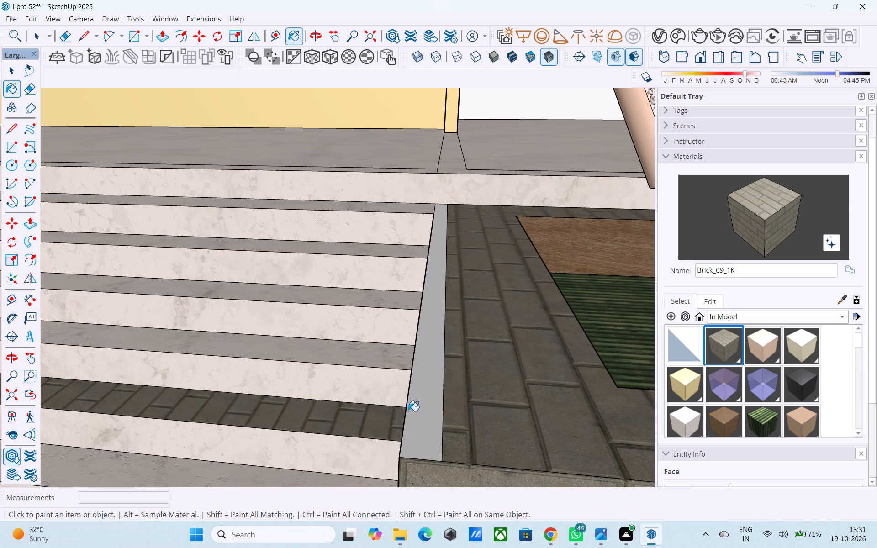
key(ctrl+z)
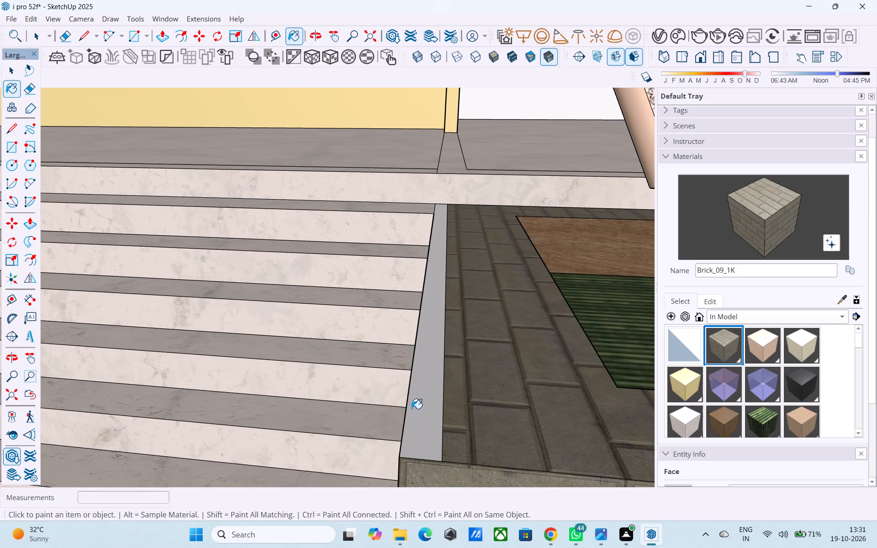
click(422, 399)
Paint all the entrance stair treads and the landing strip above the top riser with Brick_09_1K.
scroll(477, 263, down, 12)
middle_drag(447, 286, 466, 464)
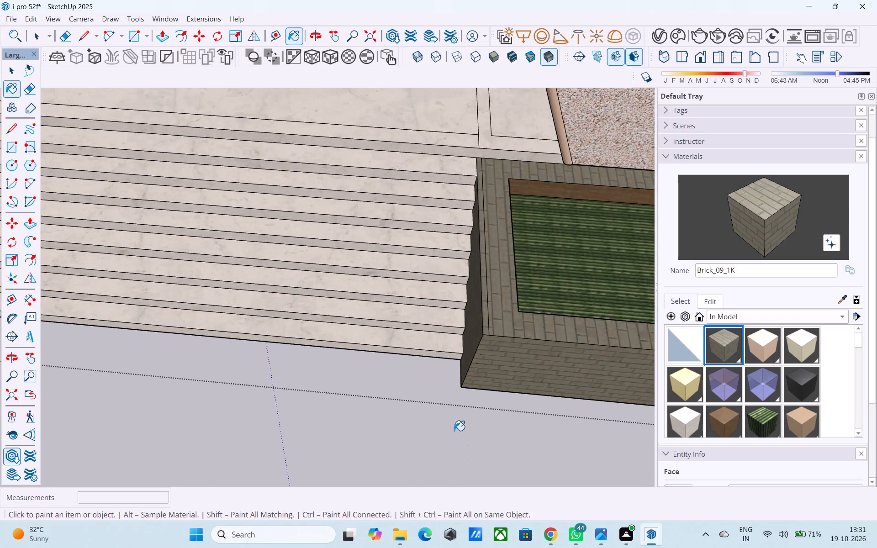
scroll(445, 395, up, 5)
click(441, 315)
click(429, 270)
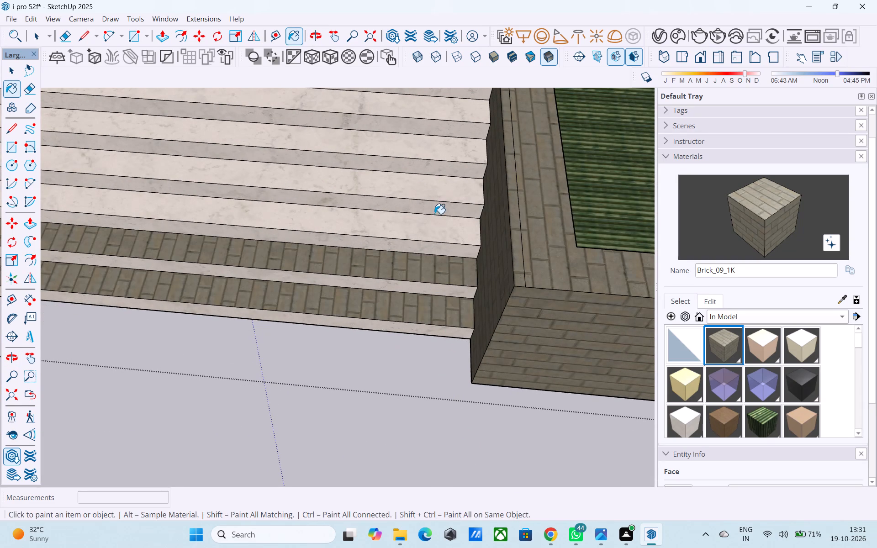
click(435, 225)
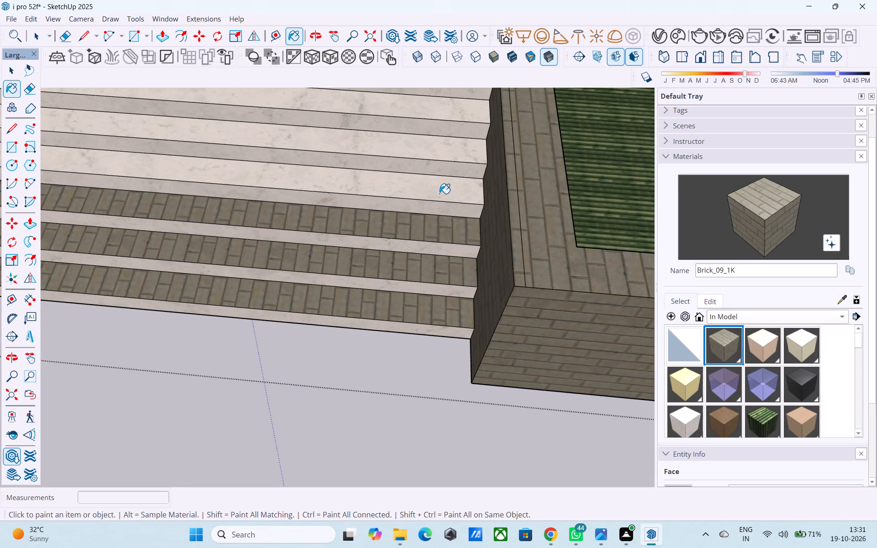
scroll(345, 304, down, 4)
scroll(268, 295, down, 4)
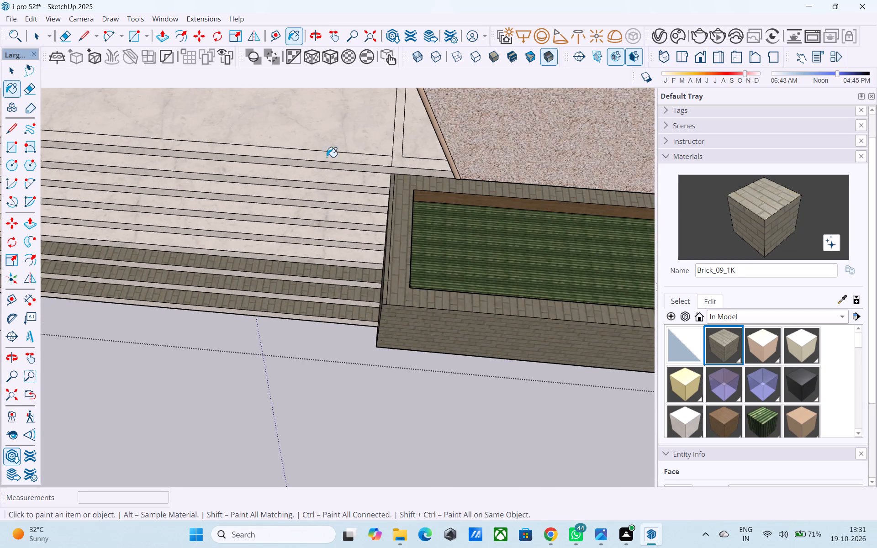
scroll(328, 152, up, 7)
click(326, 163)
click(324, 206)
click(321, 254)
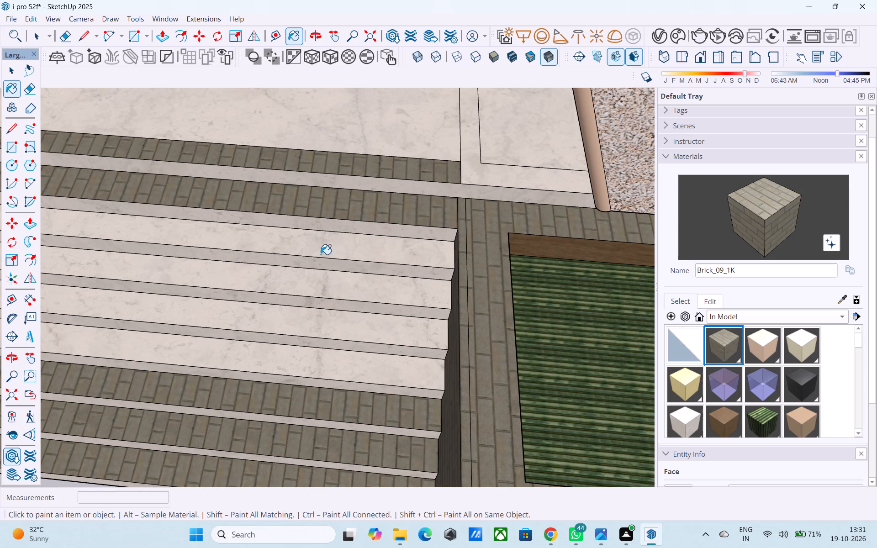
click(328, 296)
click(319, 321)
click(307, 366)
scroll(312, 350, down, 8)
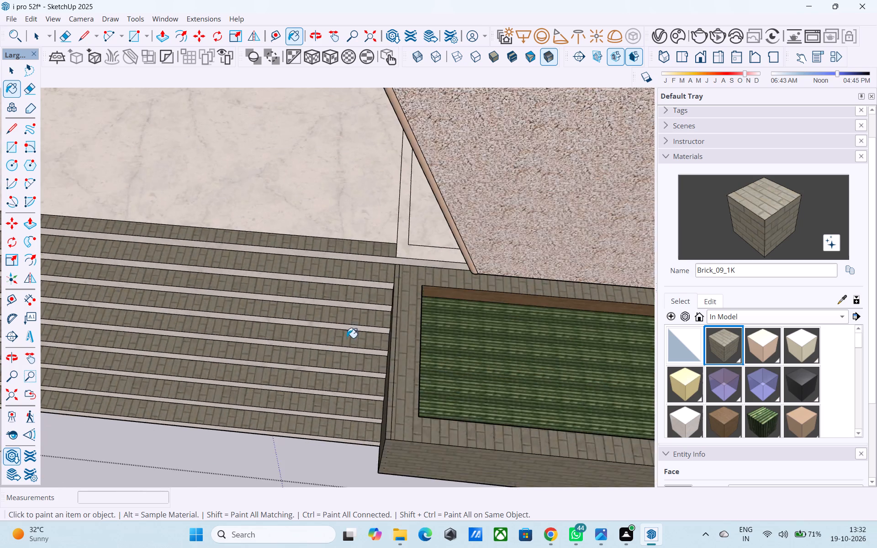
Draw a line from the inner threshold corner to the landing strip and erase the short edge dividing the brick strip from the marble threshold.
scroll(347, 338, down, 7)
middle_drag(409, 337, 464, 301)
scroll(424, 266, up, 3)
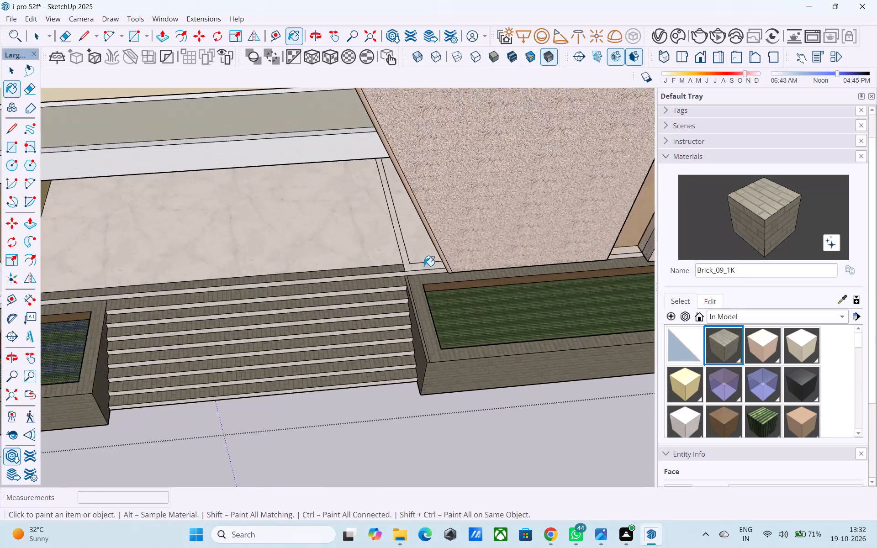
scroll(424, 266, up, 9)
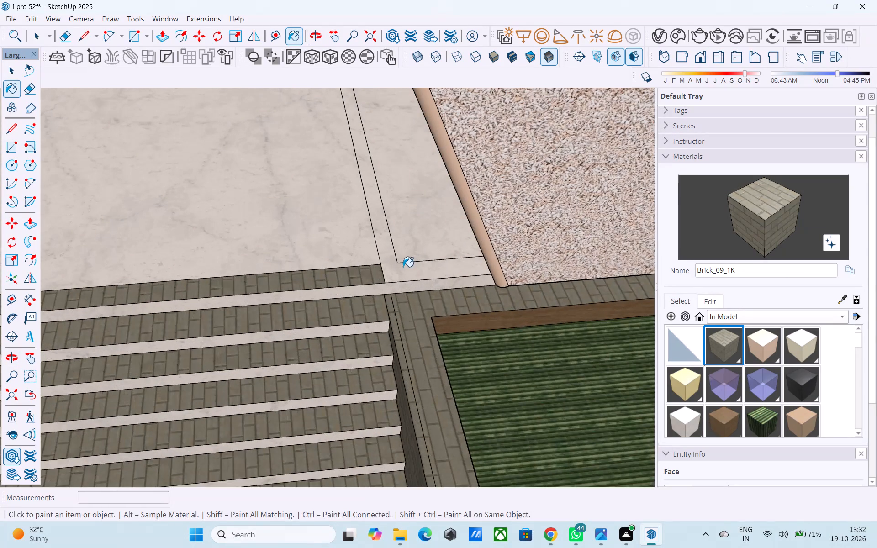
key(l)
scroll(403, 267, up, 6)
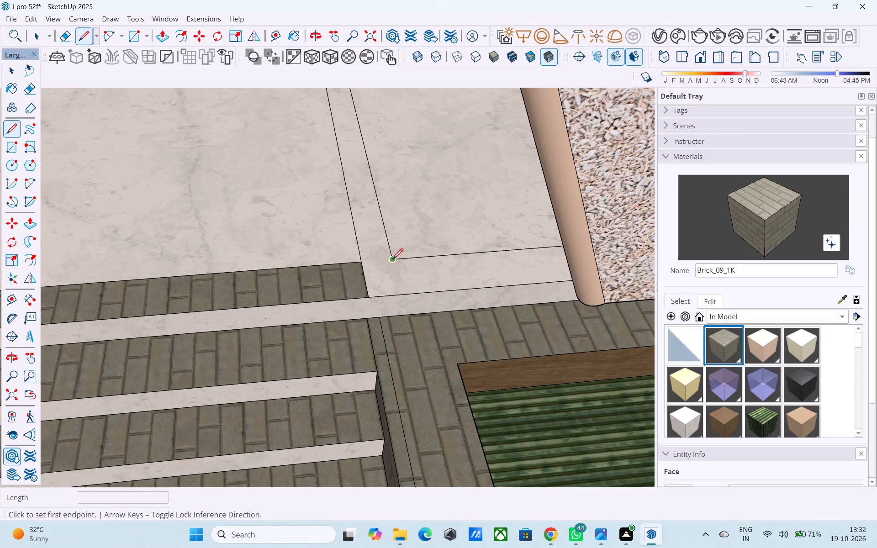
click(392, 259)
click(362, 264)
key(space)
text(E)
drag(370, 283, 363, 282)
Erase the short edge at the landing strip's other end, beside the white side wall above the small planter.
scroll(370, 278, down, 7)
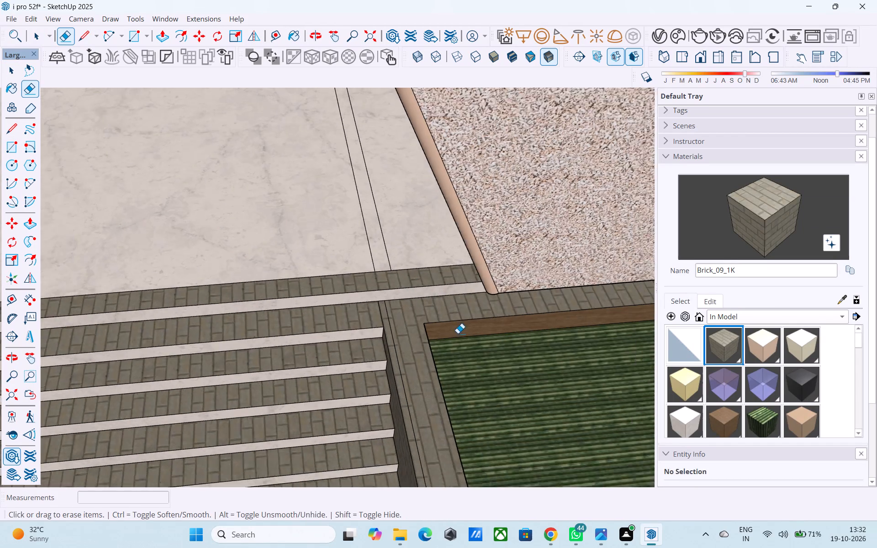
scroll(458, 333, down, 20)
scroll(458, 333, down, 2)
middle_drag(185, 381, 184, 357)
scroll(179, 353, up, 11)
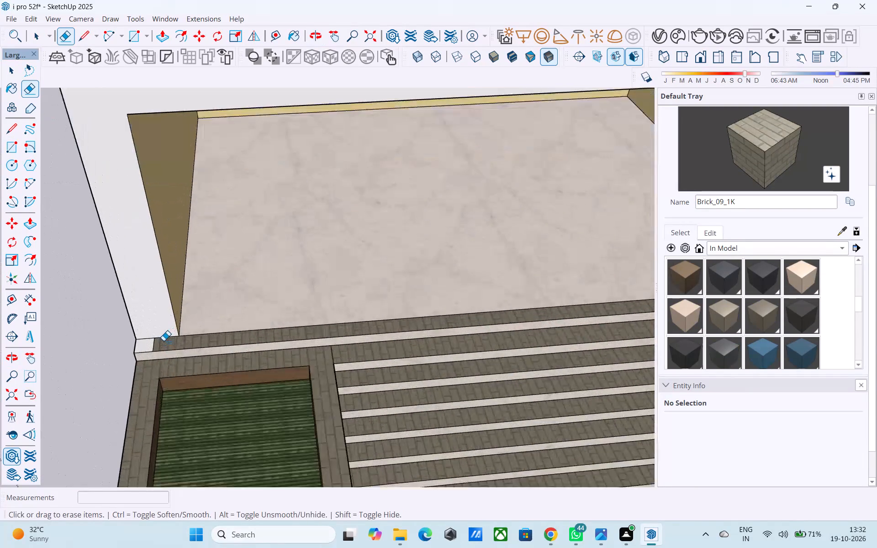
scroll(164, 341, up, 7)
drag(152, 341, 143, 343)
scroll(143, 343, up, 1)
Examine the painted building's front, side wall, roof, stairs and planters from several angles.
scroll(143, 343, down, 16)
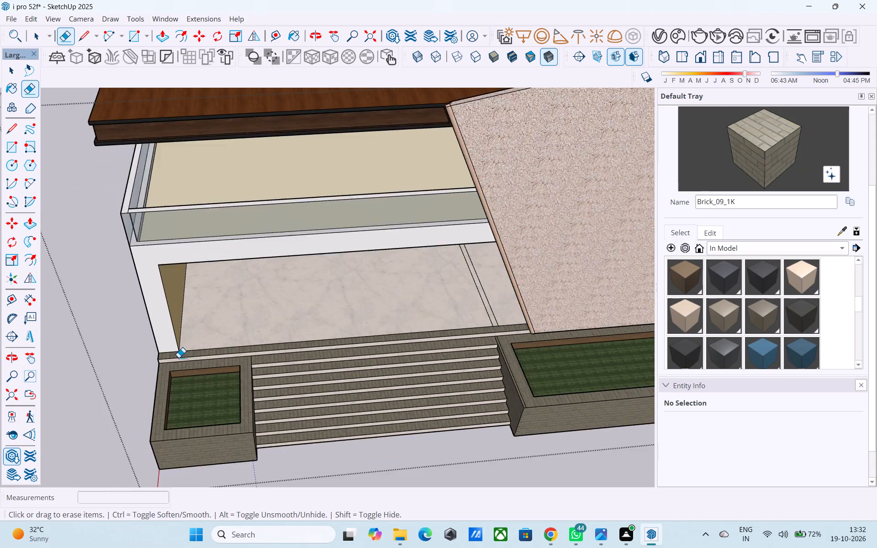
scroll(179, 358, down, 4)
middle_drag(180, 357, 185, 233)
middle_drag(185, 233, 431, 353)
middle_click(432, 353)
scroll(433, 352, up, 5)
scroll(434, 351, down, 1)
middle_drag(420, 353, 295, 353)
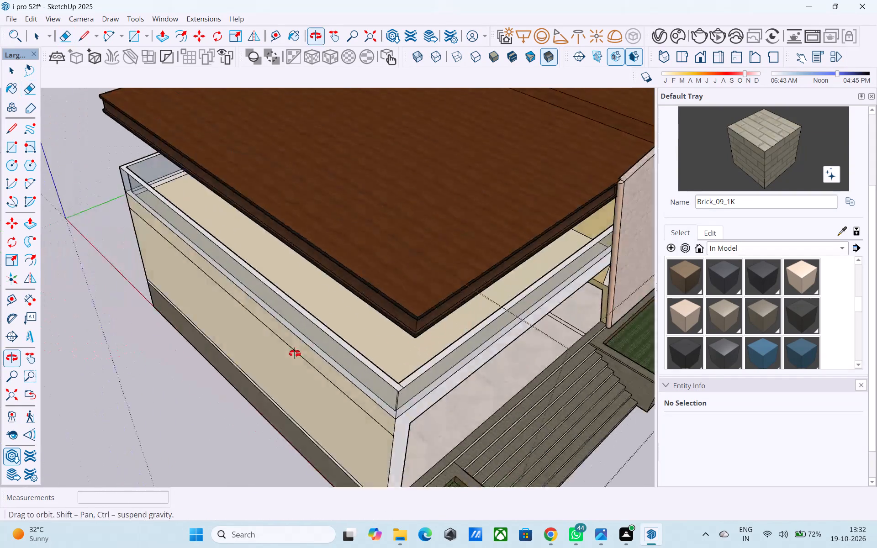
middle_drag(295, 353, 266, 346)
scroll(185, 329, down, 11)
middle_drag(208, 327, 234, 203)
scroll(215, 178, up, 1)
scroll(166, 169, down, 7)
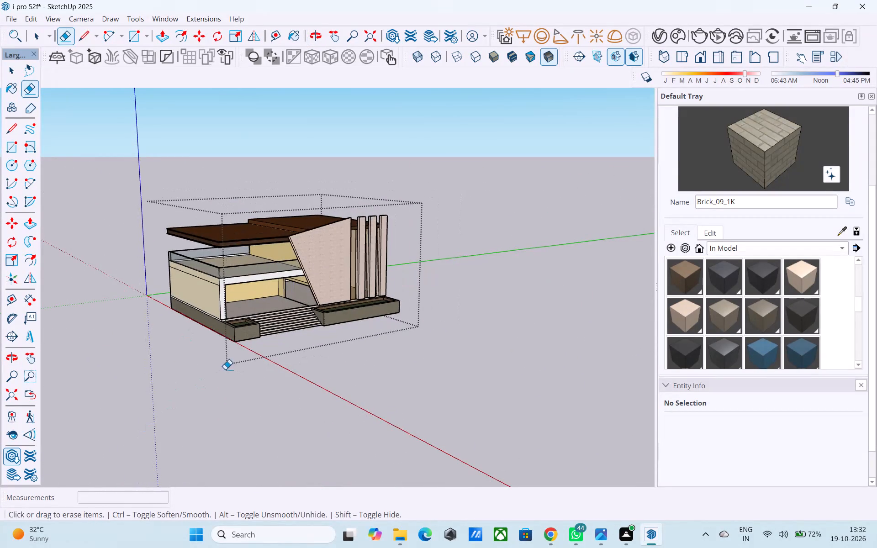
scroll(229, 388, down, 3)
scroll(219, 146, up, 8)
middle_drag(257, 235, 207, 173)
scroll(211, 194, down, 4)
middle_drag(221, 328, 238, 277)
scroll(239, 275, up, 5)
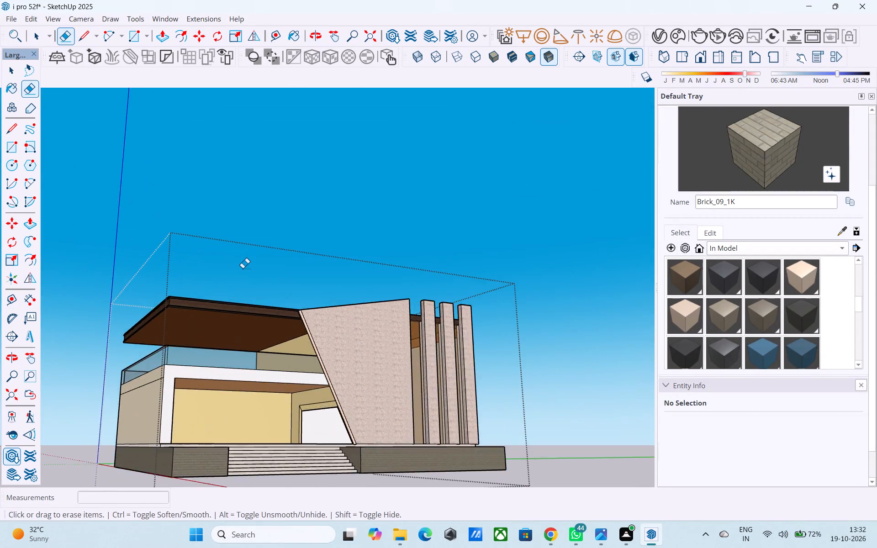
scroll(243, 278, down, 5)
middle_drag(245, 293, 158, 439)
middle_drag(202, 420, 355, 386)
scroll(360, 384, up, 5)
scroll(428, 346, down, 4)
middle_drag(430, 348, 438, 348)
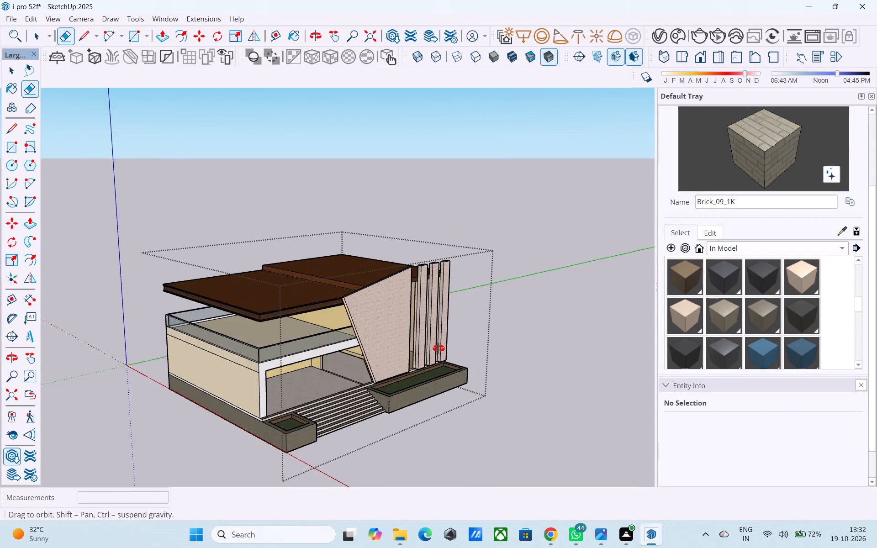
middle_drag(438, 348, 596, 311)
scroll(476, 322, up, 3)
scroll(99, 183, up, 1)
scroll(88, 180, down, 6)
middle_drag(255, 257, 206, 317)
scroll(541, 277, down, 4)
middle_drag(539, 388, 507, 432)
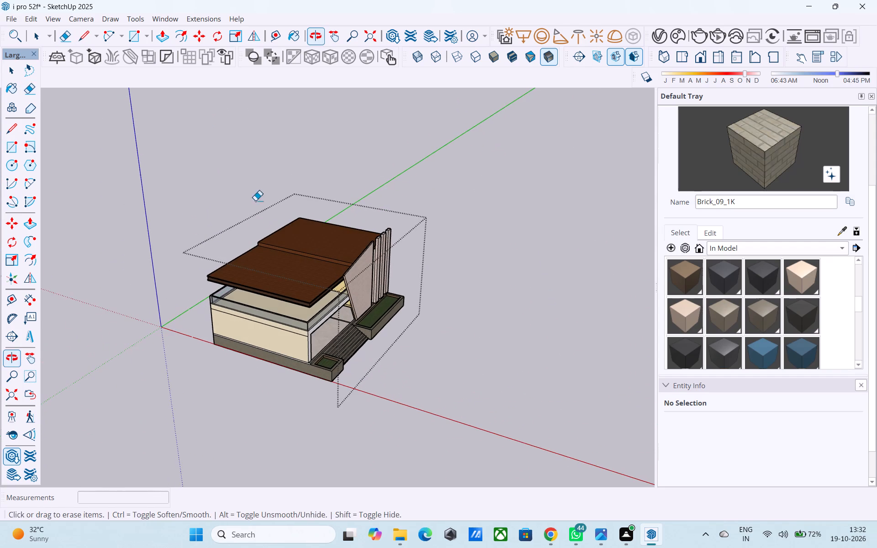
scroll(157, 26, up, 4)
scroll(242, 152, up, 9)
middle_drag(247, 175, 189, 105)
scroll(216, 207, down, 2)
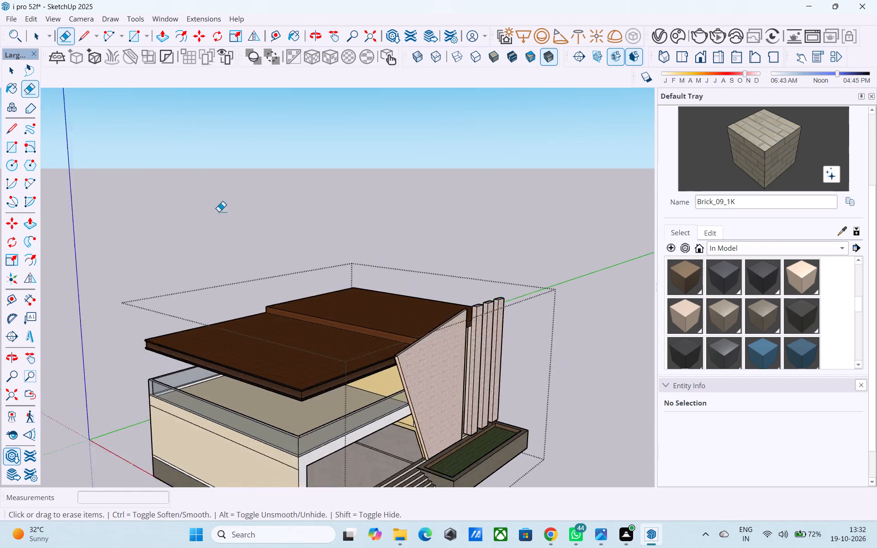
scroll(219, 211, down, 3)
scroll(344, 407, down, 4)
middle_drag(282, 272, 174, 193)
scroll(219, 221, up, 7)
scroll(230, 211, down, 3)
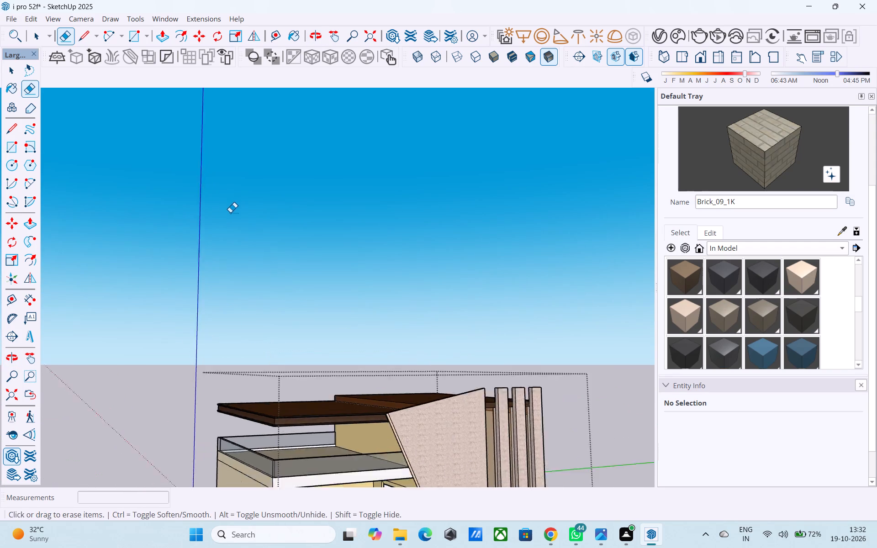
scroll(230, 212, down, 1)
middle_drag(230, 212, 151, 215)
middle_drag(199, 232, 230, 258)
scroll(218, 250, up, 1)
scroll(229, 255, down, 5)
middle_drag(225, 223, 292, 238)
scroll(385, 219, up, 2)
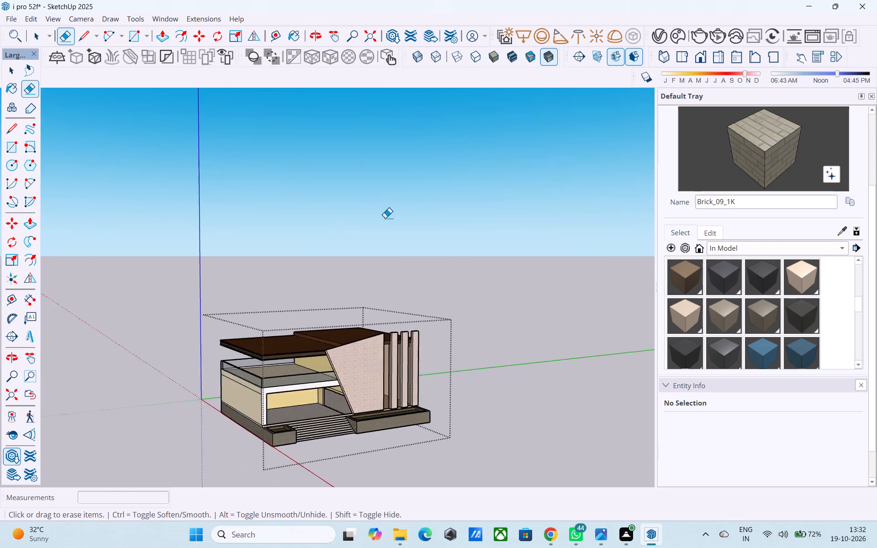
scroll(385, 218, up, 3)
scroll(304, 201, down, 6)
middle_drag(296, 212, 277, 241)
scroll(283, 283, up, 5)
Save the model, purging its unused items.
key(space)
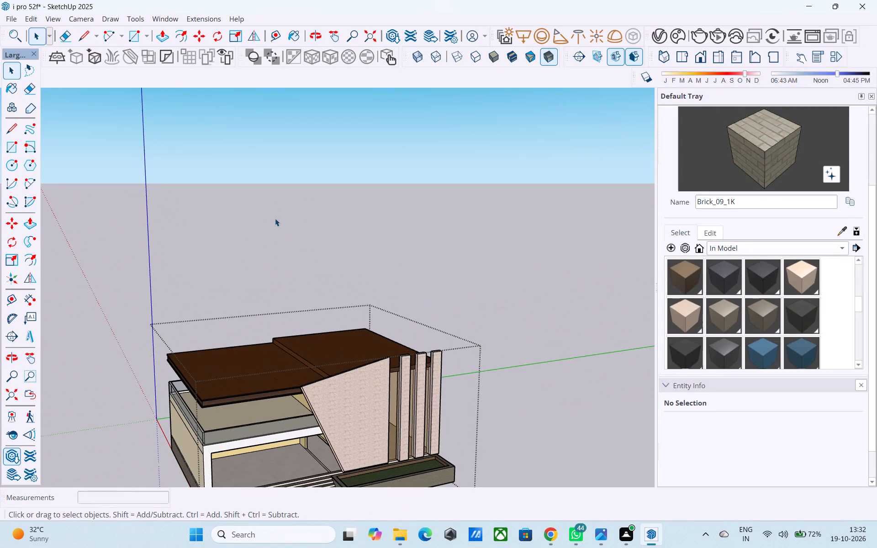
key(ctrl+s)
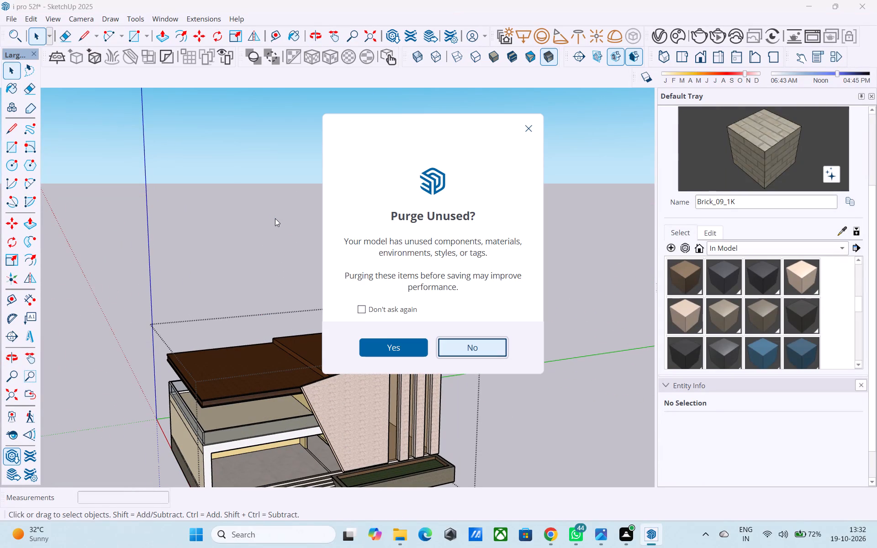
click(395, 353)
Examine the building's front facade, columns, roof underside and base from above and below.
scroll(318, 252, down, 5)
middle_drag(316, 249, 296, 196)
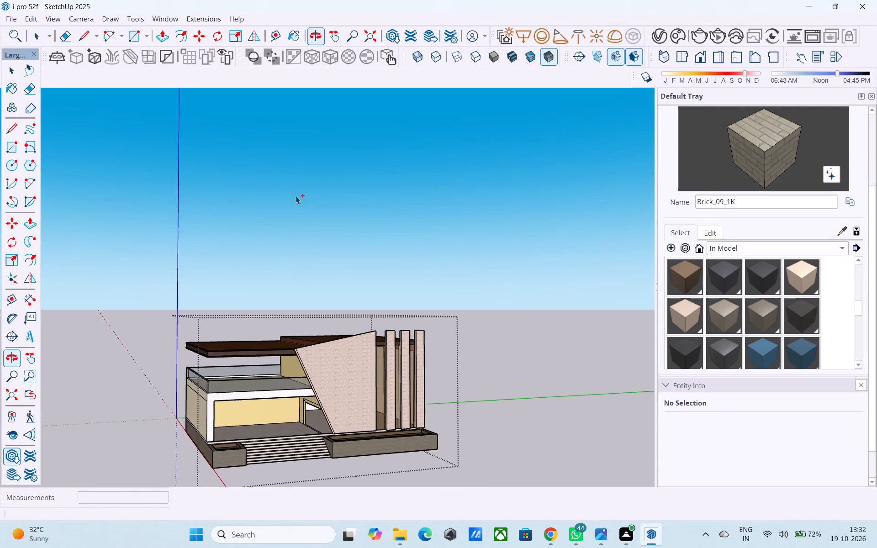
scroll(296, 194, down, 4)
middle_drag(300, 227, 305, 249)
scroll(296, 279, up, 5)
scroll(320, 313, down, 5)
middle_drag(371, 278, 326, 265)
scroll(224, 275, up, 6)
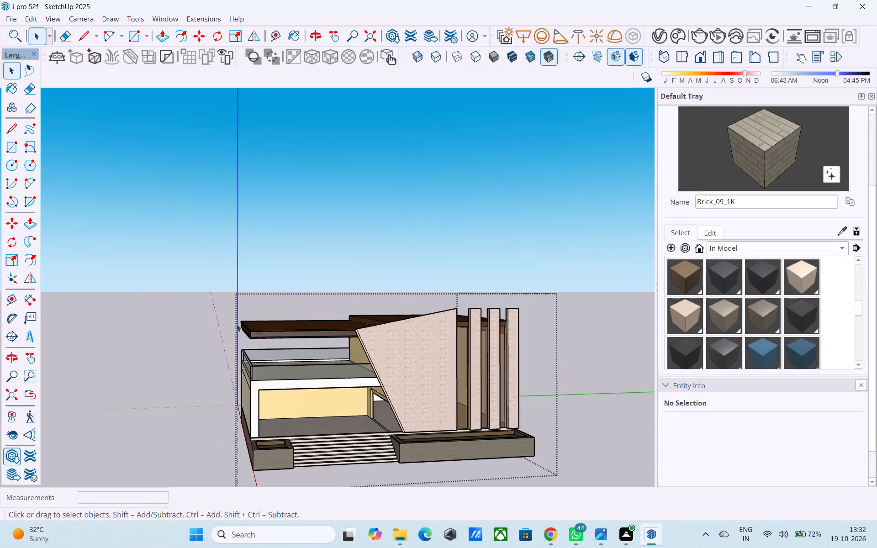
scroll(236, 329, down, 1)
middle_drag(236, 335, 362, 300)
scroll(372, 277, down, 5)
middle_drag(373, 281, 247, 183)
middle_drag(330, 296, 266, 259)
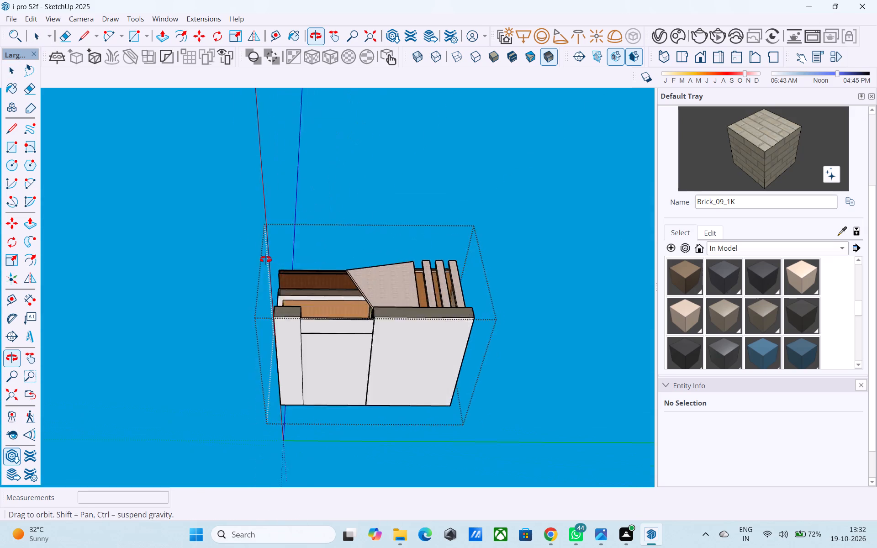
middle_drag(266, 259, 228, 309)
scroll(282, 267, up, 4)
middle_drag(300, 263, 327, 349)
scroll(389, 299, down, 3)
middle_drag(389, 299, 427, 379)
scroll(428, 379, up, 5)
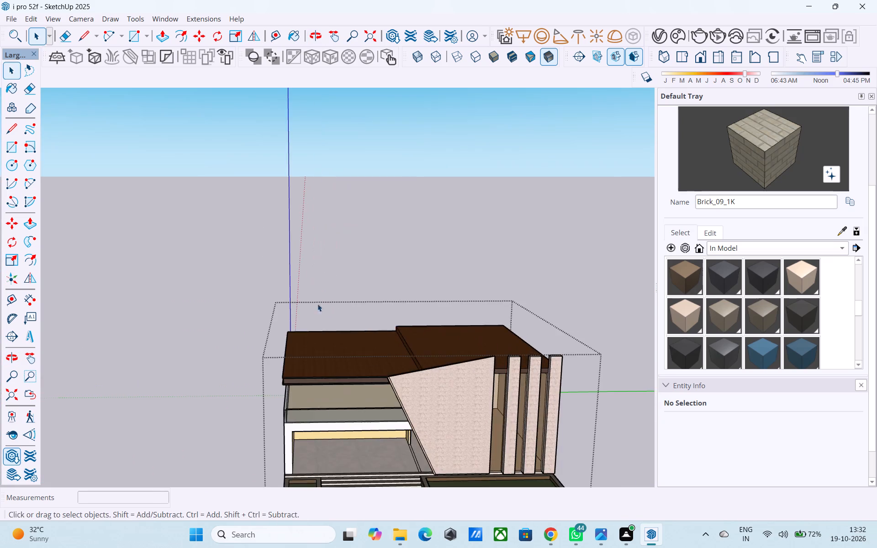
scroll(295, 297, down, 5)
middle_drag(386, 321, 414, 240)
scroll(420, 242, up, 10)
middle_drag(403, 269, 393, 216)
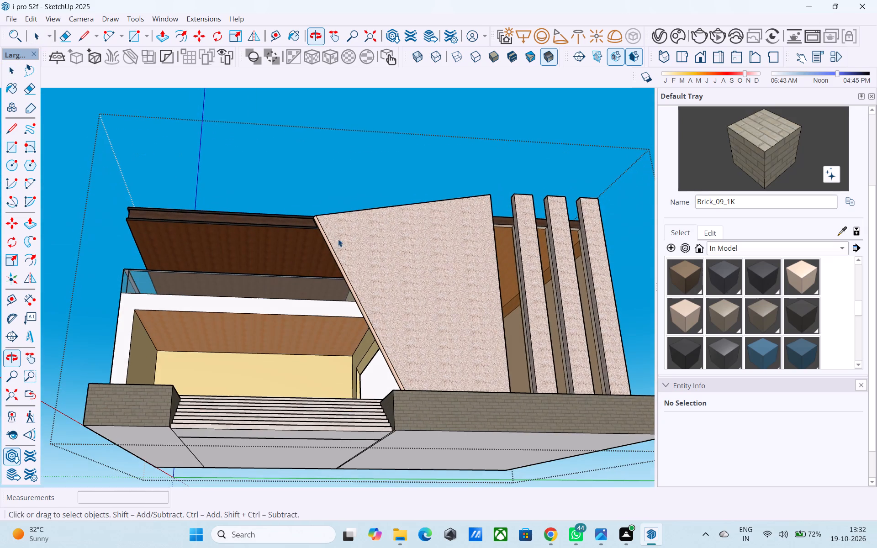
Offset the outline of the wooden ceiling face under the balcony slab inward by 2'.
scroll(531, 322, down, 4)
middle_drag(438, 335, 400, 329)
scroll(287, 357, up, 8)
click(313, 302)
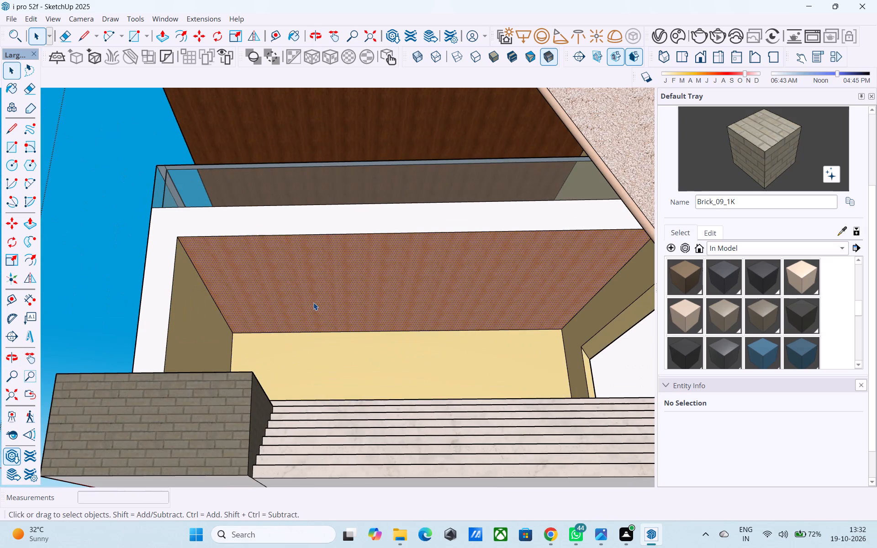
middle_drag(313, 300, 305, 291)
key(f)
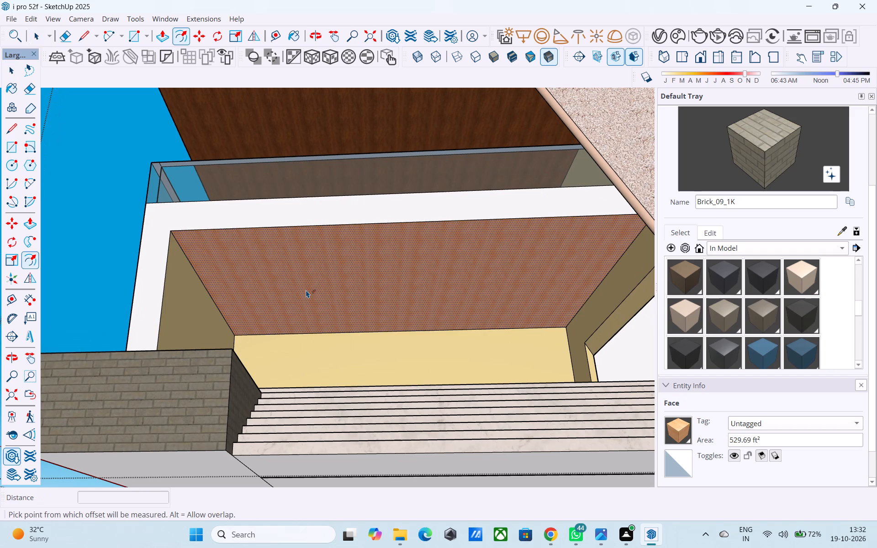
click(280, 280)
text(2')
key(Return)
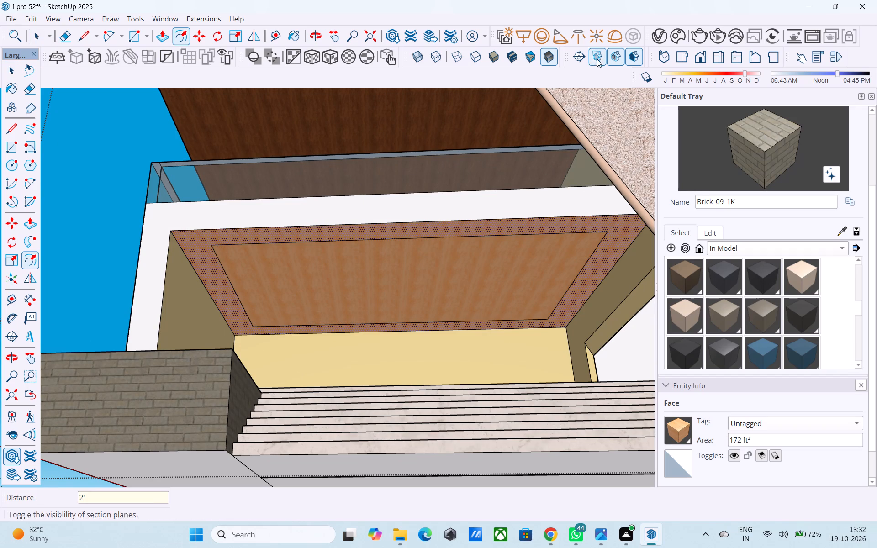
middle_drag(227, 261, 219, 247)
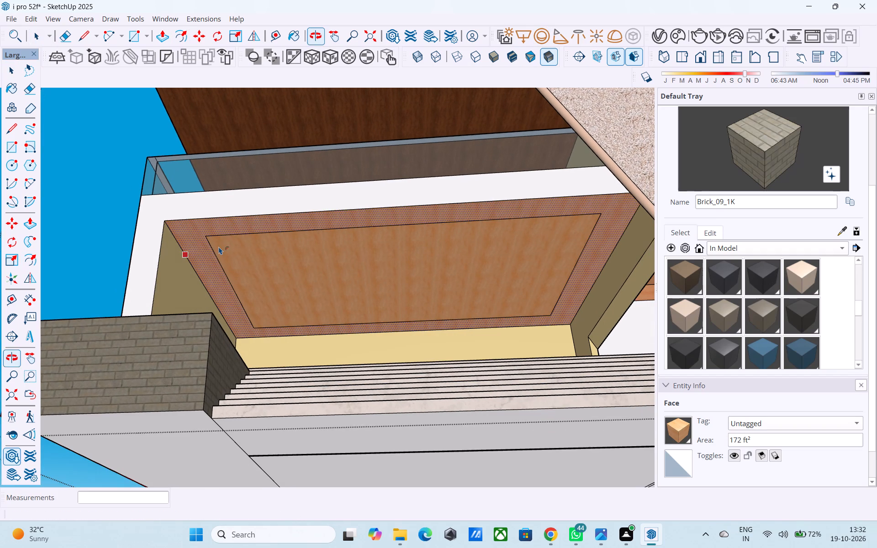
key(space)
key(space)
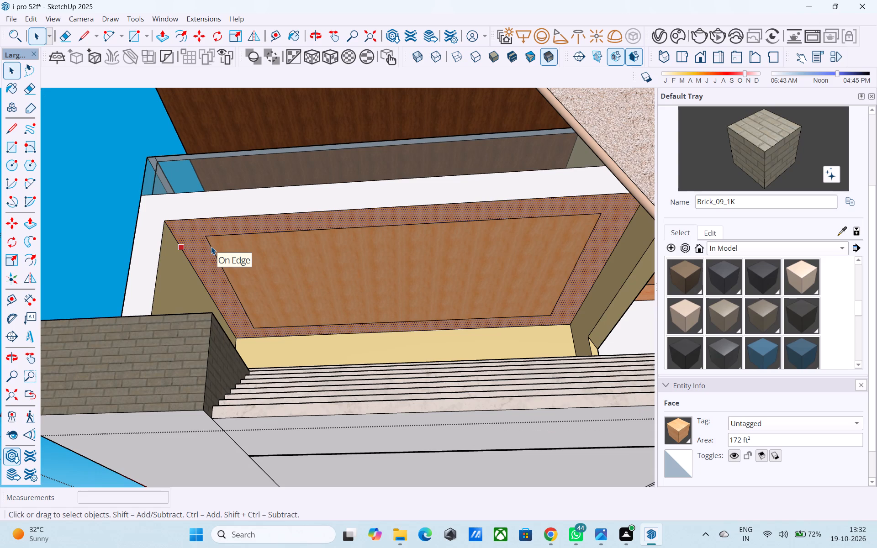
Divide the inner ceiling rectangle into quarters with a 14' 9" front-to-back midline and a lengthwise midline.
text(L)
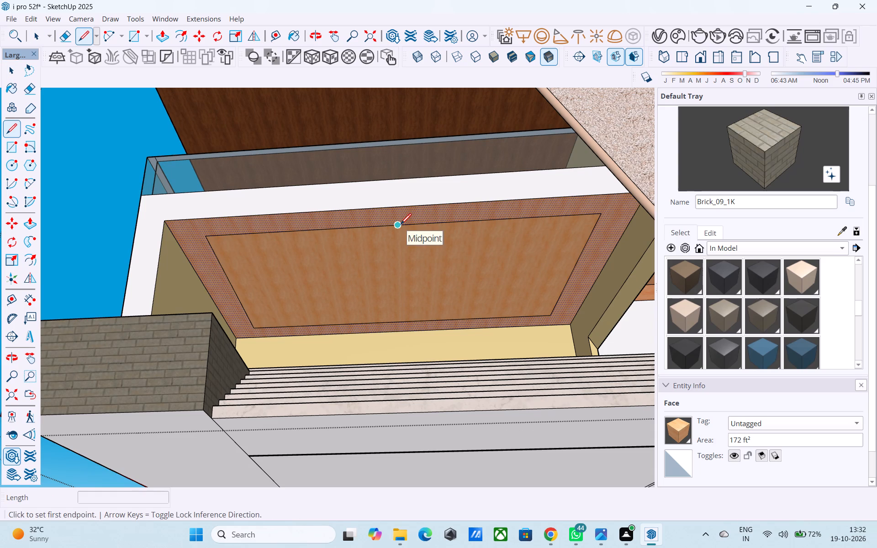
click(401, 225)
scroll(390, 312, up, 3)
click(404, 326)
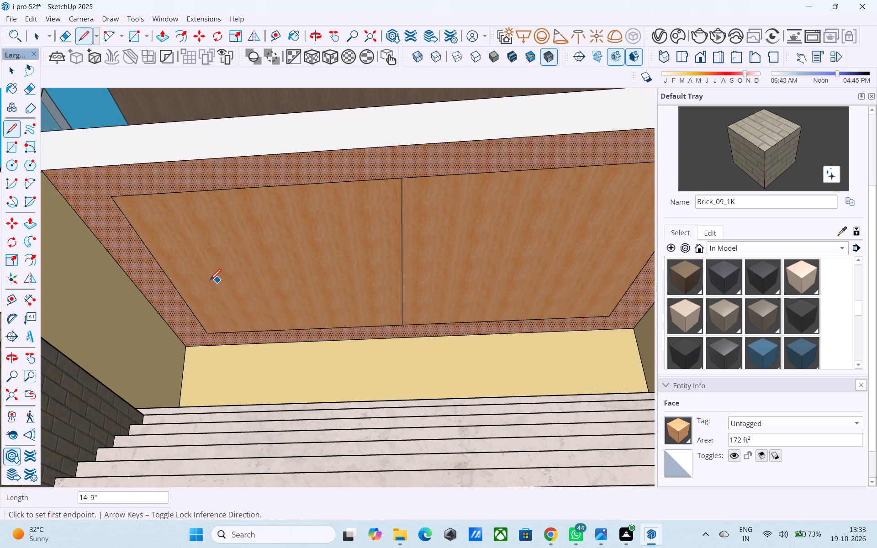
click(173, 278)
scroll(170, 276, down, 5)
middle_drag(171, 279, 176, 281)
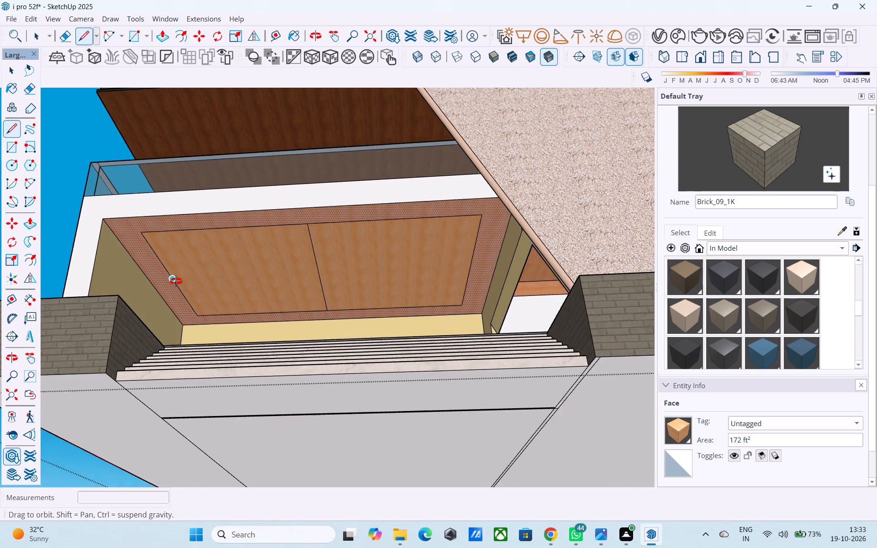
middle_drag(176, 281, 213, 294)
click(525, 303)
Draw two more 14' 9" front-to-back lines halving both sides of the inner ceiling rectangle, making four equal columns.
middle_drag(488, 299, 470, 268)
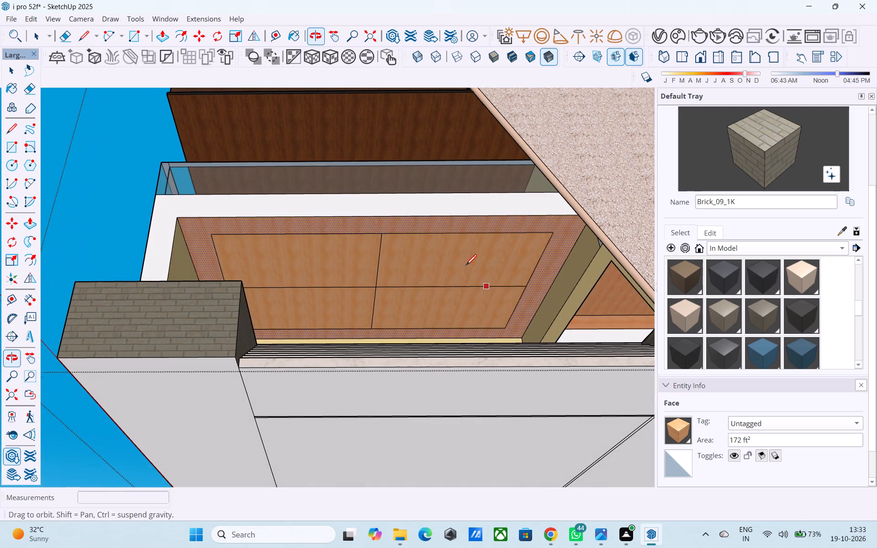
scroll(304, 230, up, 7)
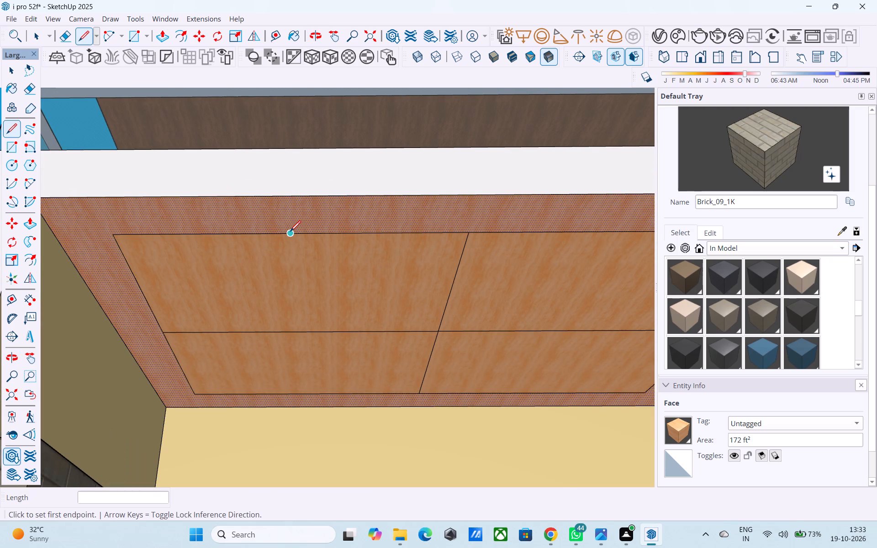
click(290, 232)
click(306, 392)
scroll(190, 375, down, 5)
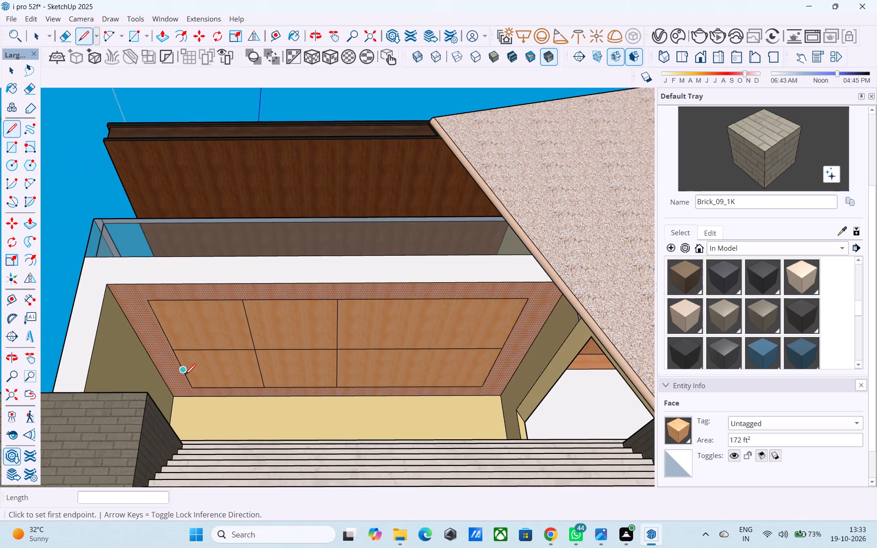
click(439, 299)
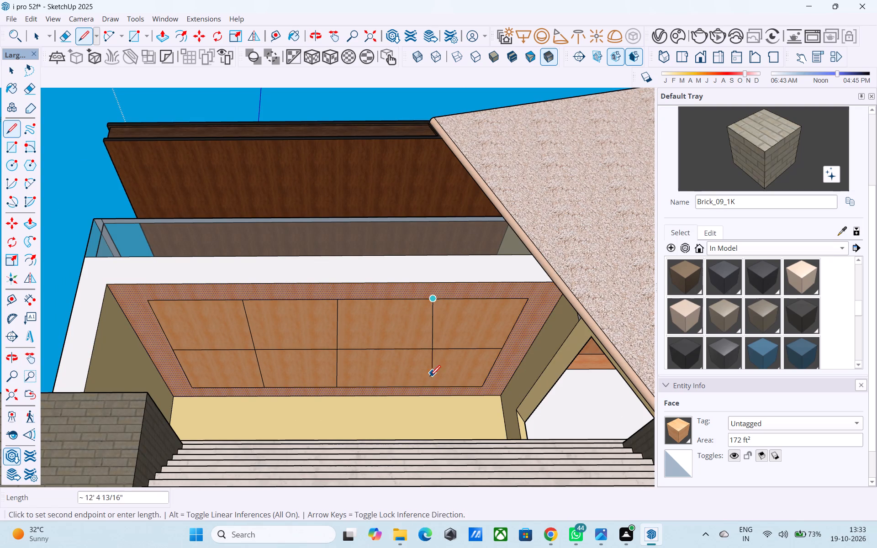
scroll(416, 387, up, 6)
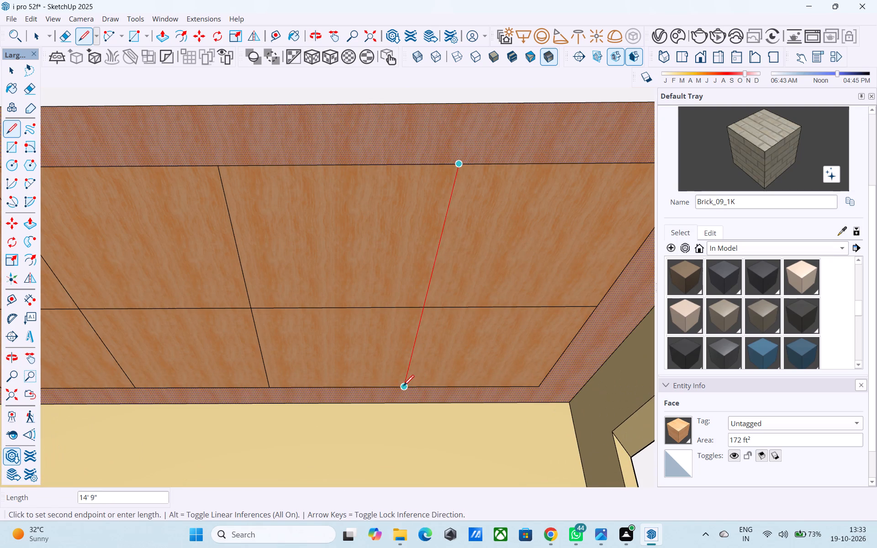
click(403, 387)
Draw a 3" radius circle just inside the inner ceiling rectangle's front corner on the open end, away from the sloped stone slab.
scroll(407, 383, down, 9)
scroll(263, 355, up, 6)
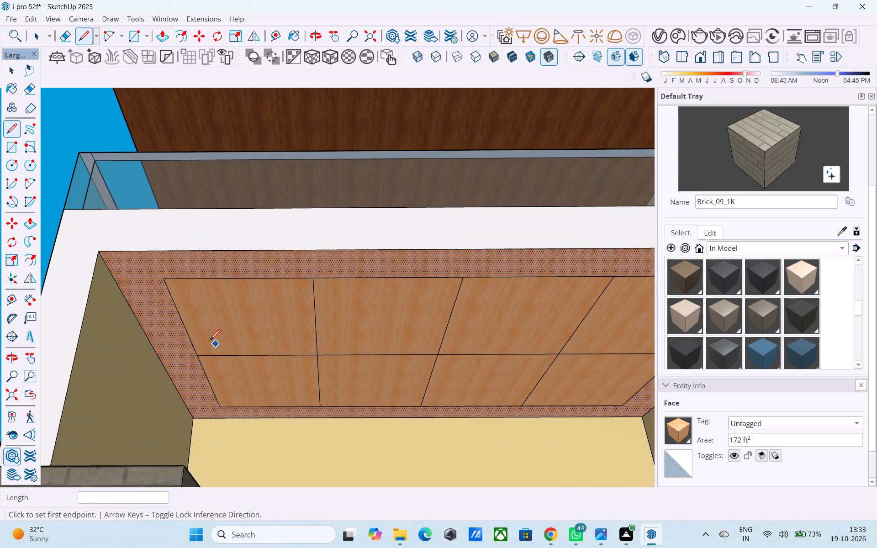
middle_drag(187, 306, 190, 290)
scroll(188, 288, up, 4)
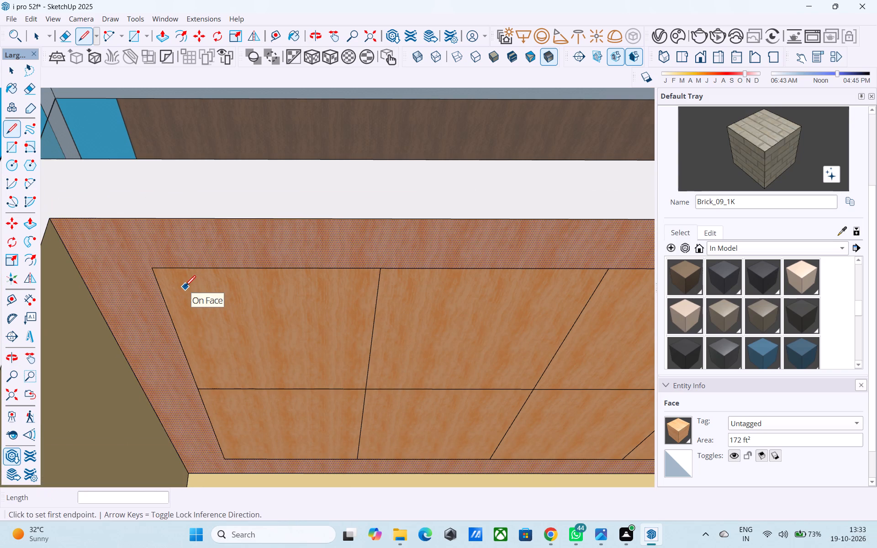
key(space)
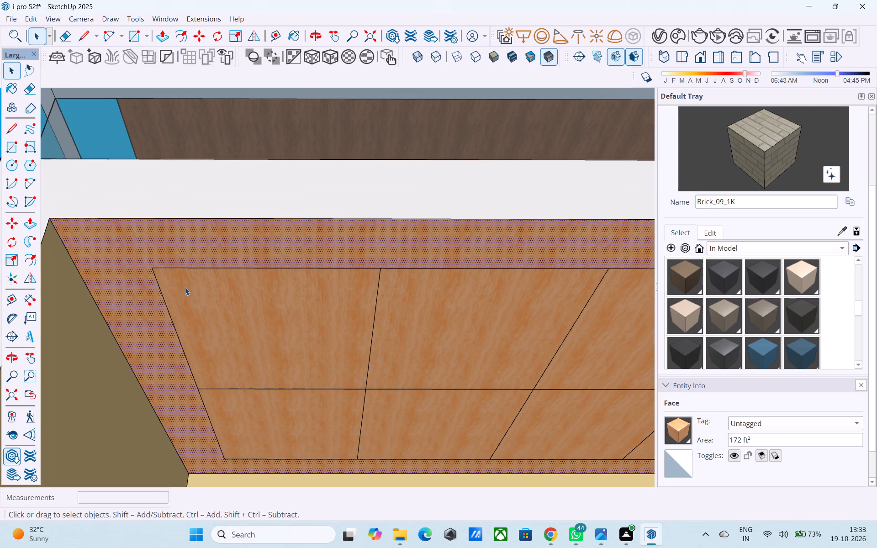
key(c)
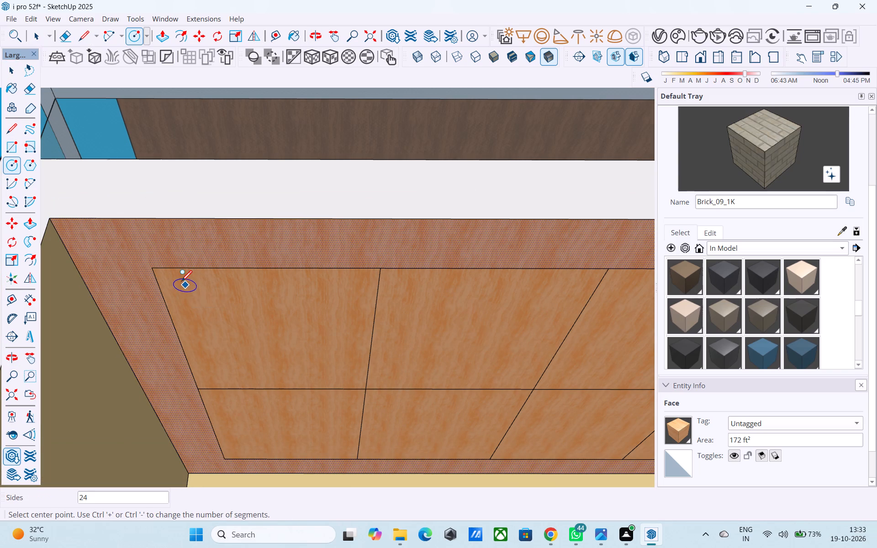
scroll(164, 274, up, 12)
click(165, 278)
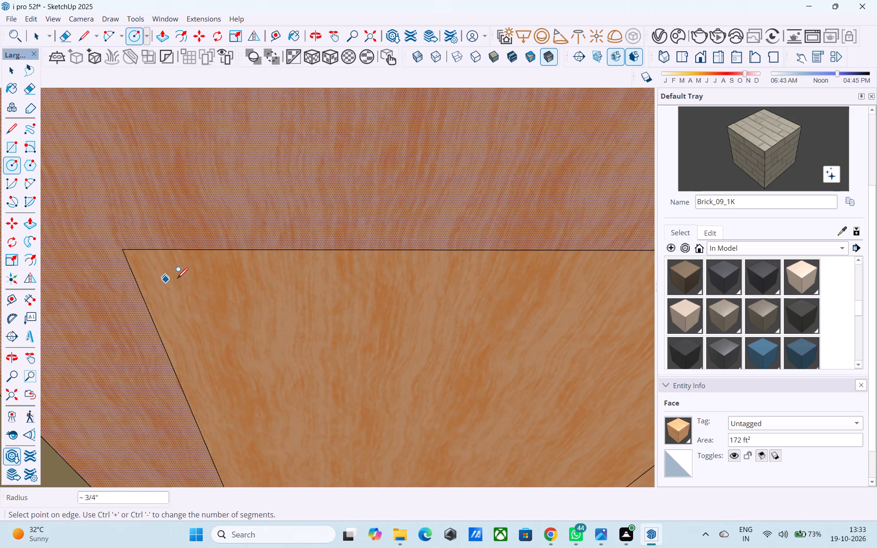
text(3")
key(Return)
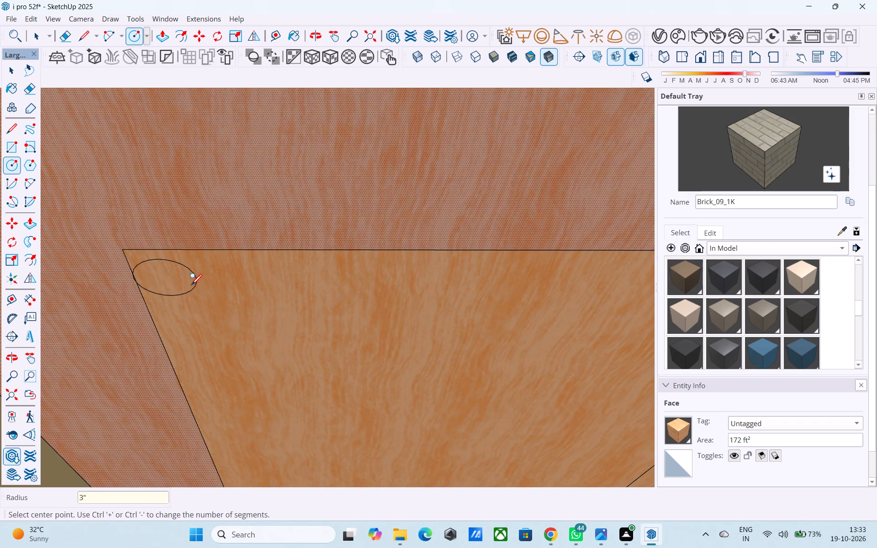
Move the circle about 1 9/16" closer to the front edge of the inner ceiling rectangle.
key(space)
click(174, 283)
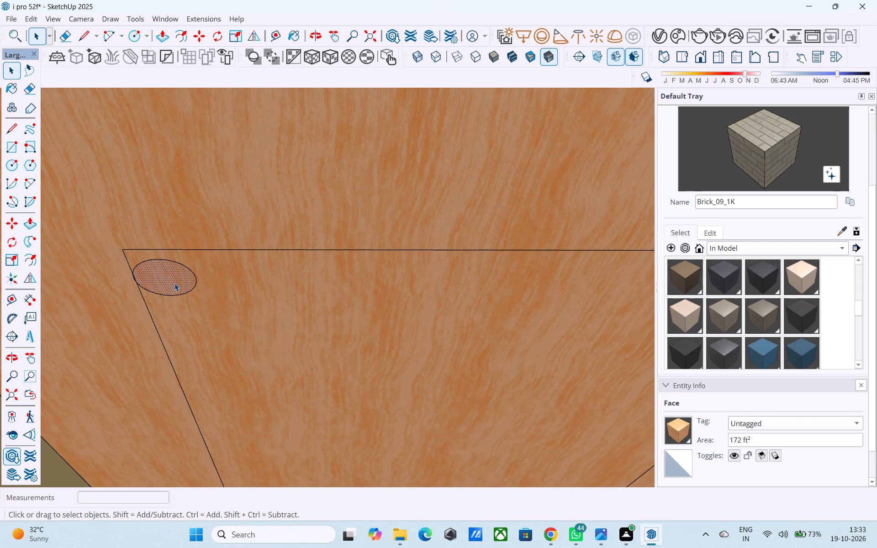
key(m)
click(174, 283)
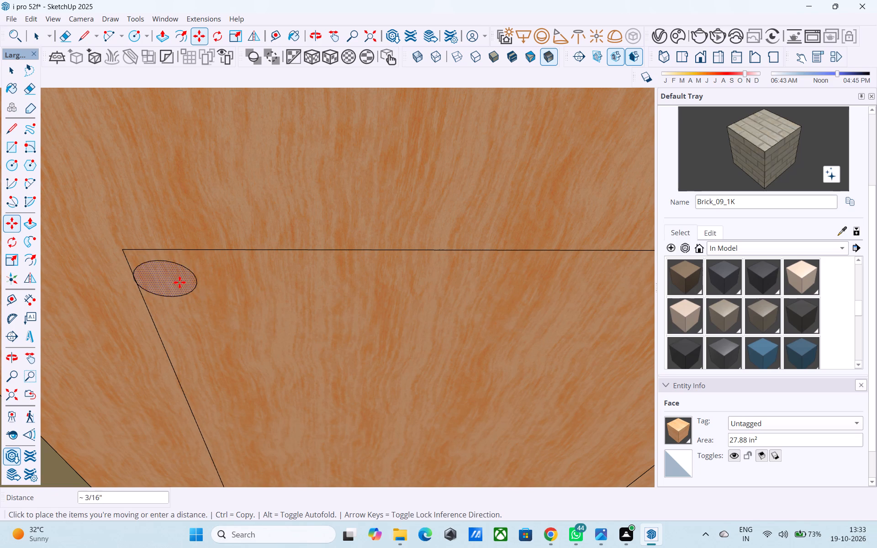
click(173, 273)
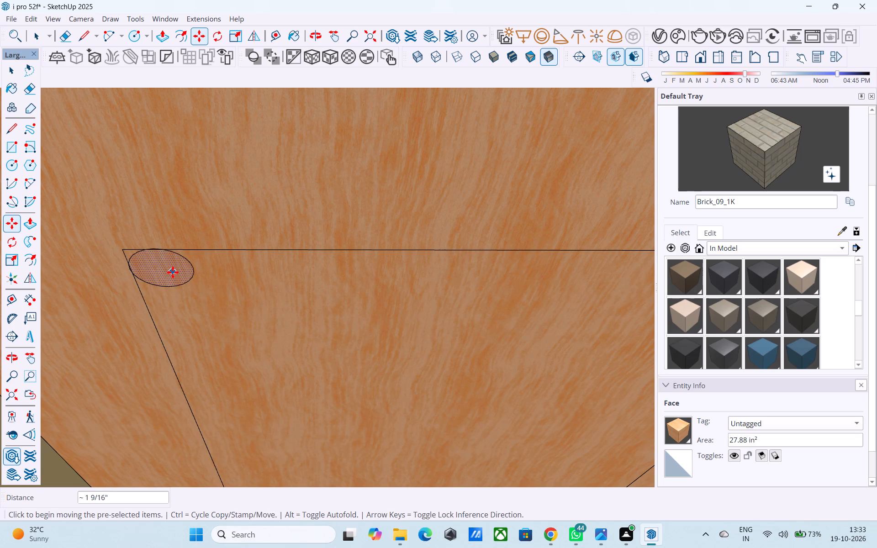
Copy the corner circle along the front line to the first dividing line and to the middle one, 12' 1 1/2" away.
scroll(172, 271, down, 8)
scroll(164, 269, up, 1)
scroll(164, 270, down, 3)
scroll(163, 274, up, 3)
key(space)
click(166, 274)
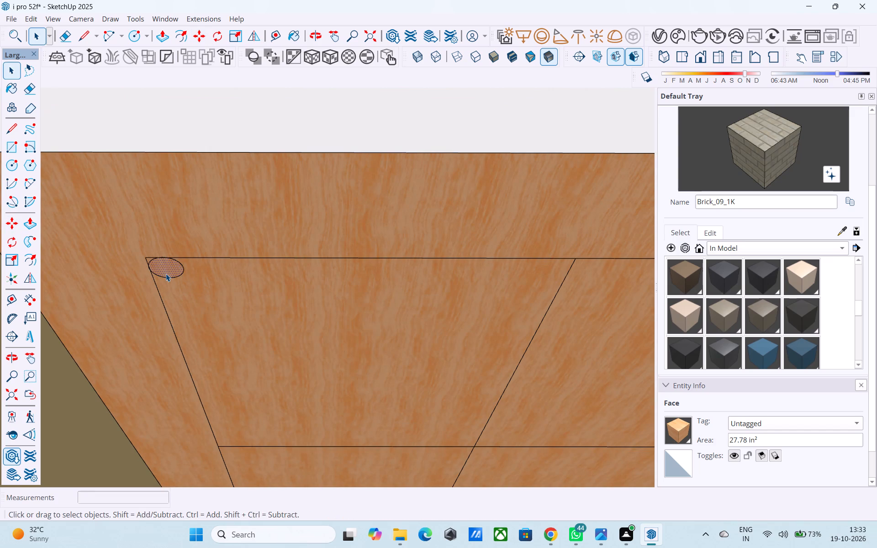
key(m)
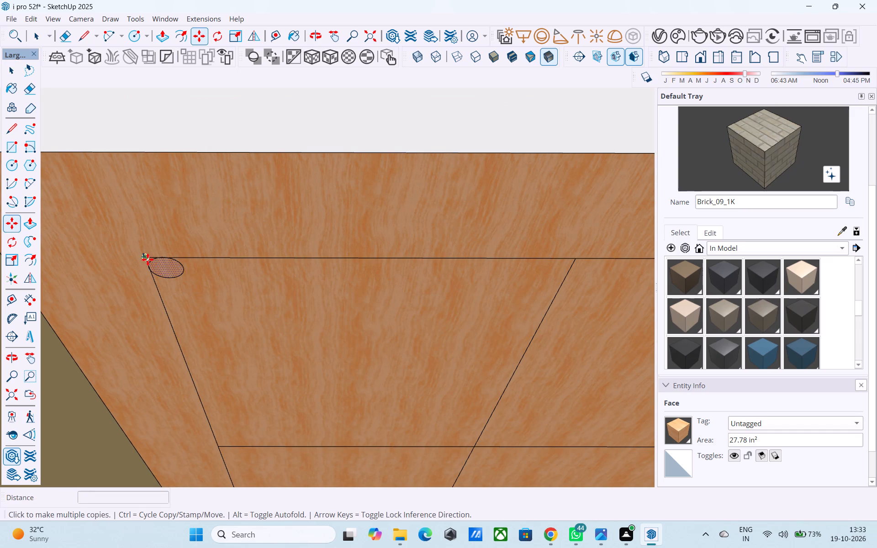
click(147, 259)
scroll(302, 298, down, 3)
shift+middle_drag(327, 305, 245, 303)
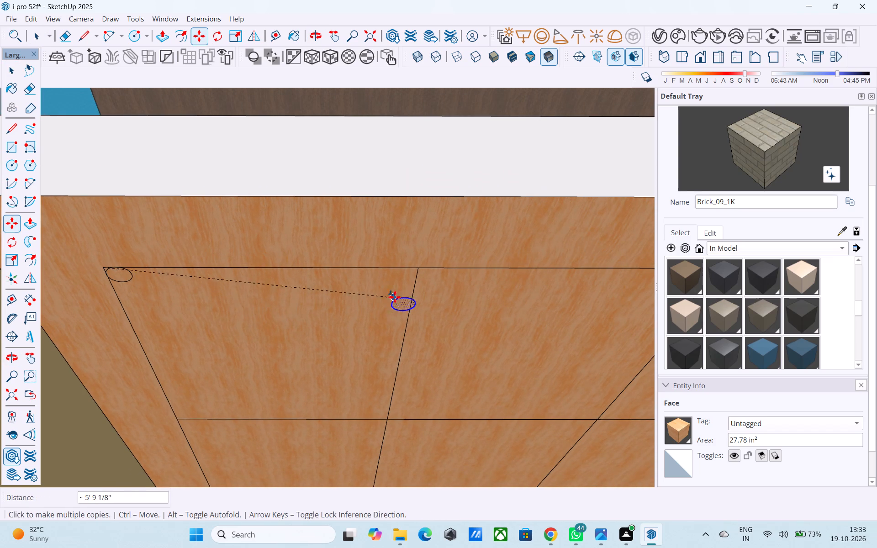
click(421, 270)
shift+middle_drag(420, 271, 153, 273)
scroll(301, 306, down, 3)
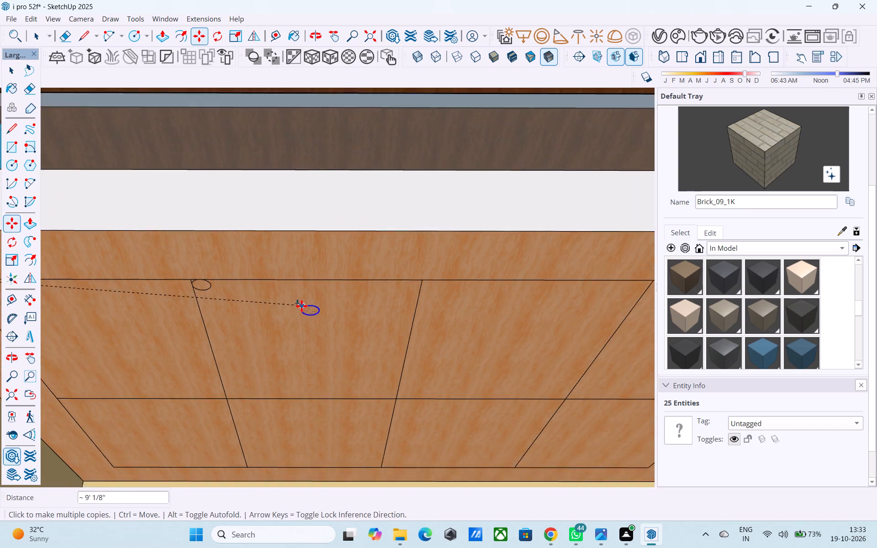
scroll(301, 306, down, 2)
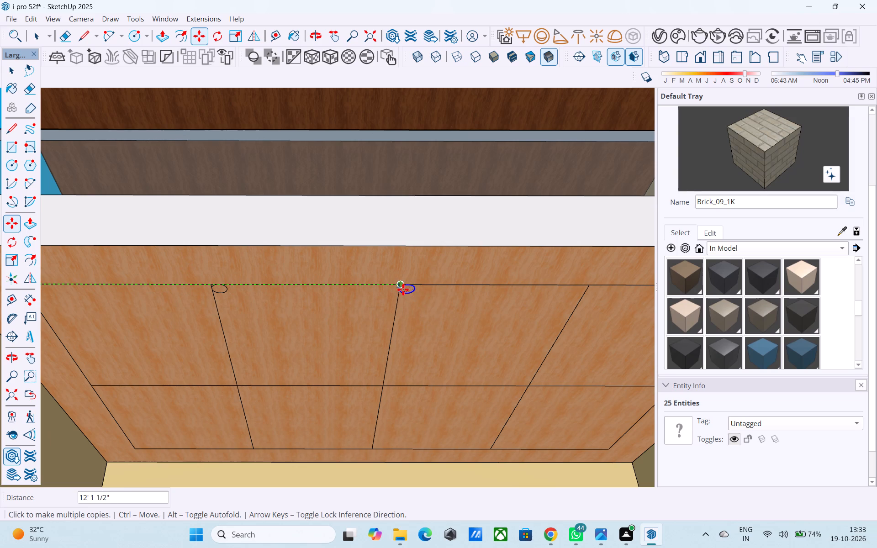
click(403, 290)
Copy the circle to the last dividing line at 18' 2 1/4" and inside the far front corner at about 23' 9".
middle_drag(465, 313, 266, 296)
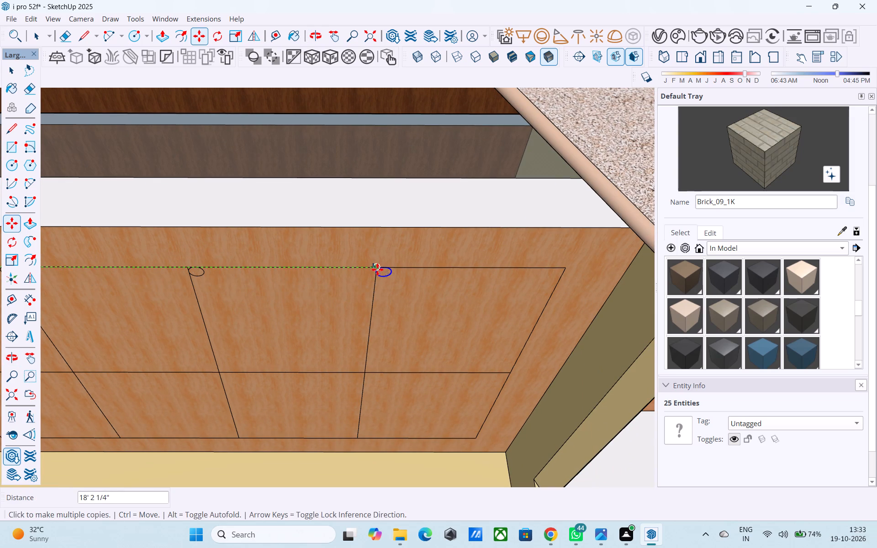
click(377, 269)
shift+middle_drag(433, 302, 349, 302)
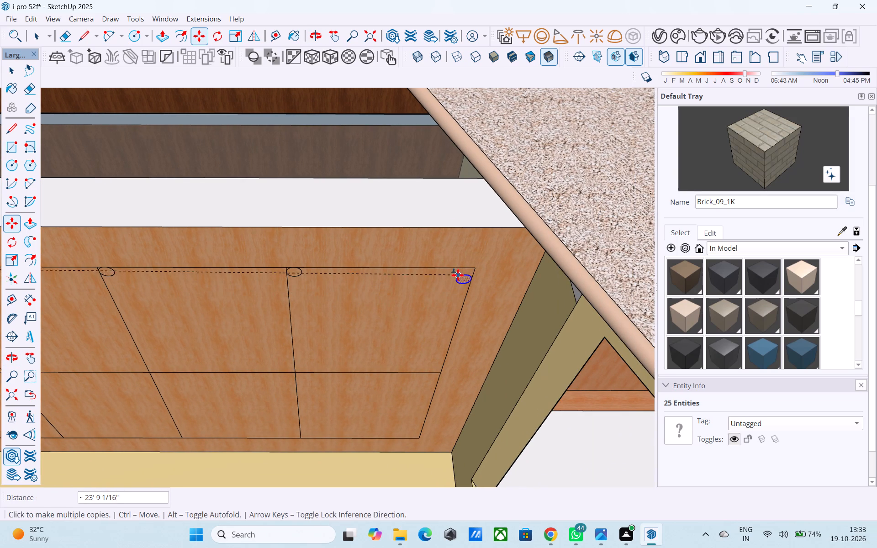
scroll(459, 272, up, 12)
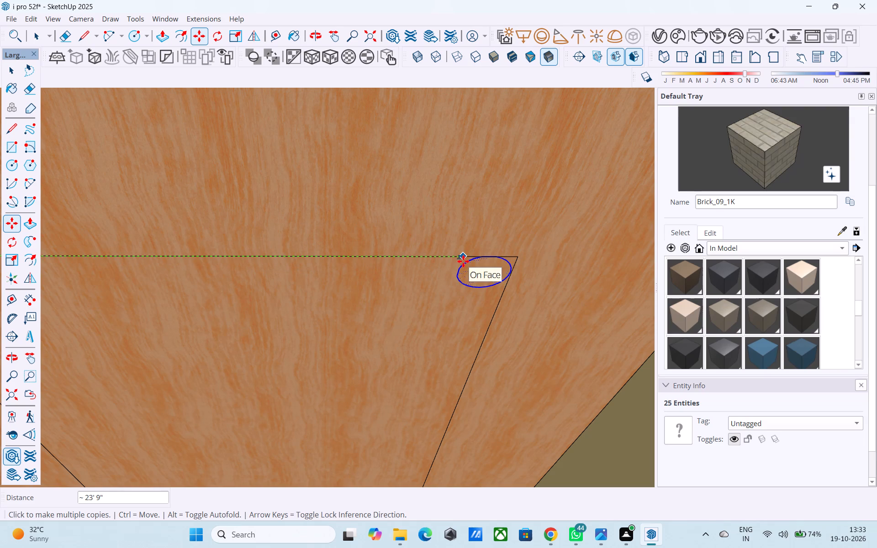
click(463, 261)
scroll(465, 261, down, 16)
key(space)
Examine the spacing of the circles along the front line of the divided wooden ceiling.
scroll(475, 249, up, 4)
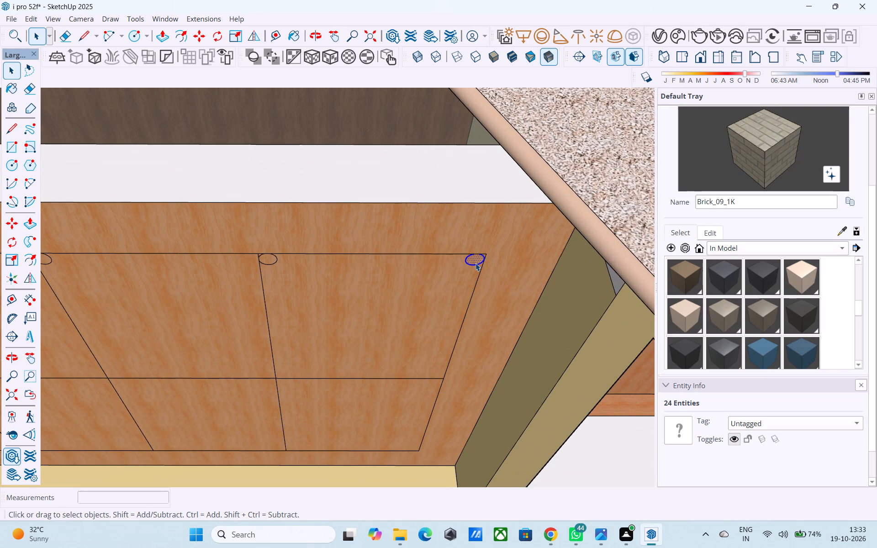
scroll(475, 261, down, 1)
middle_drag(475, 261, 542, 255)
scroll(539, 255, down, 3)
middle_drag(539, 255, 548, 261)
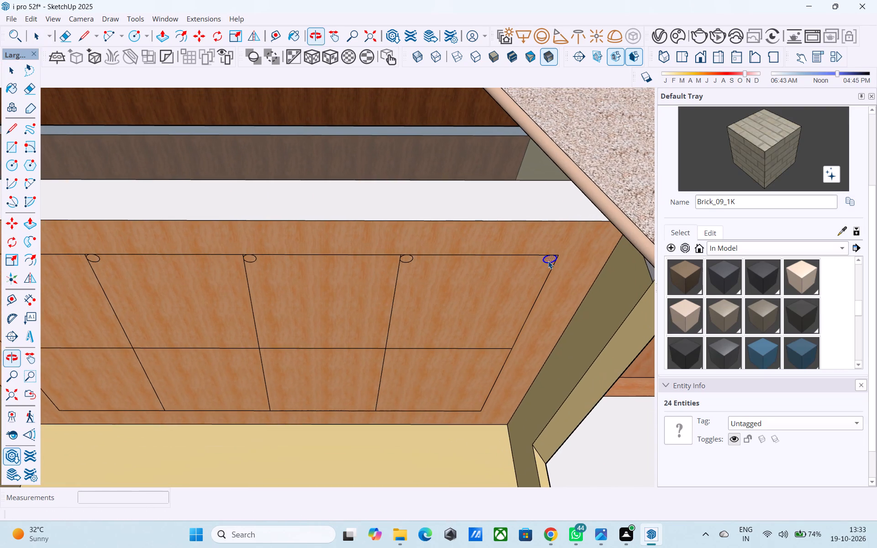
scroll(548, 261, down, 5)
shift+middle_drag(548, 262, 560, 260)
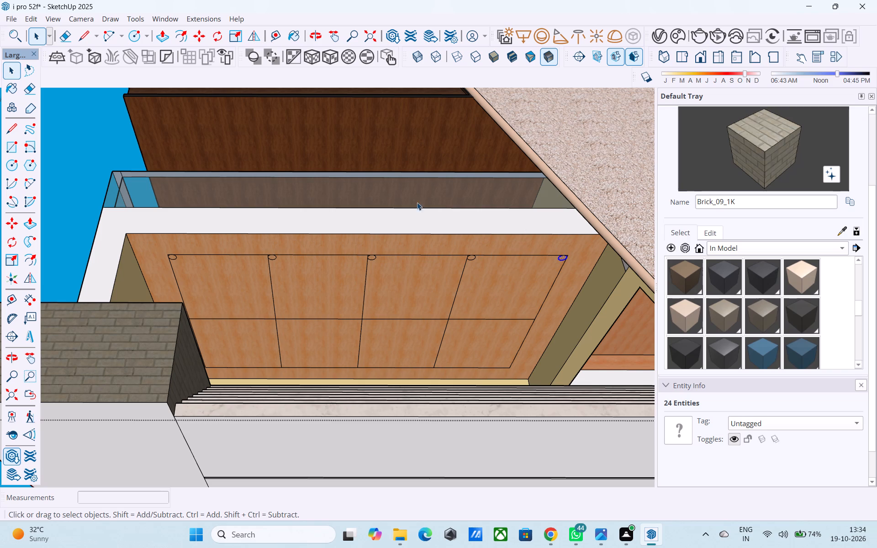
scroll(296, 158, up, 1)
scroll(289, 174, down, 1)
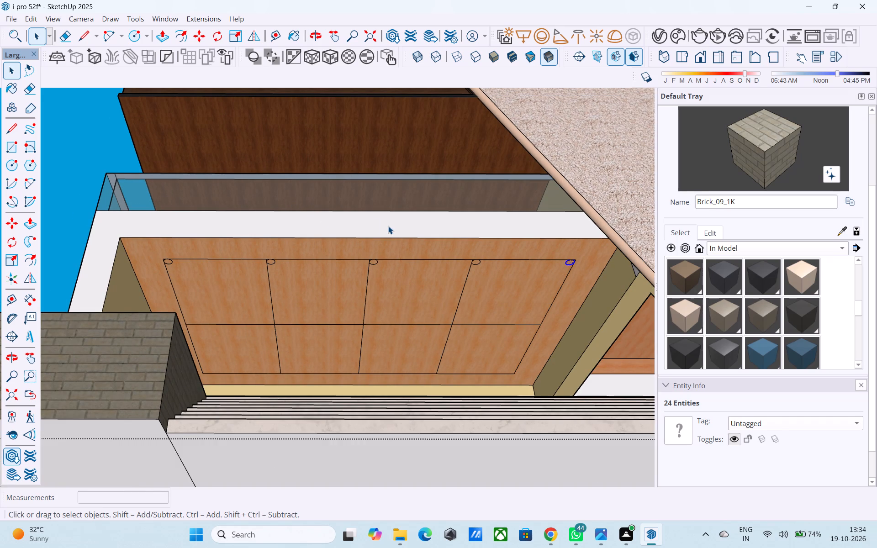
scroll(389, 226, down, 1)
middle_drag(397, 258, 378, 266)
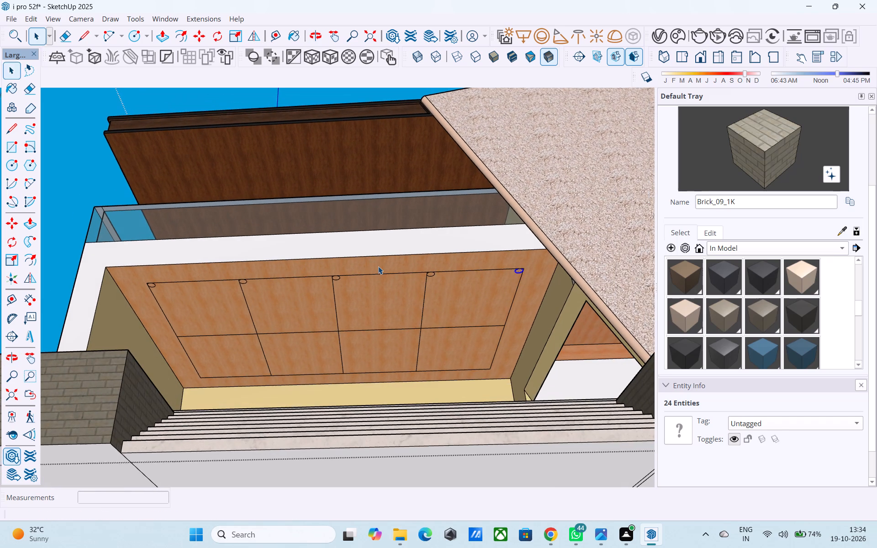
Examine the row of circles on the wooden ceiling and the building front around the steps and balcony.
middle_drag(378, 266, 386, 263)
middle_drag(477, 253, 486, 229)
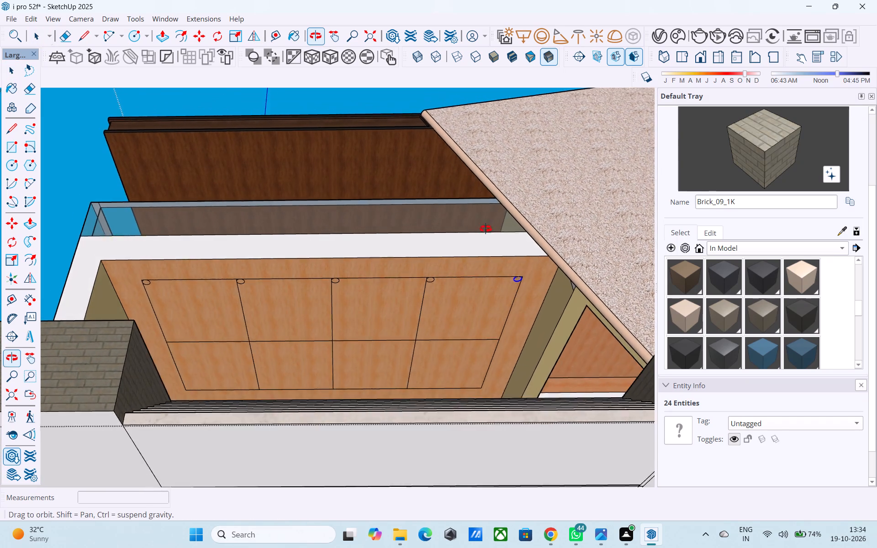
middle_drag(486, 229, 499, 206)
middle_drag(504, 249, 494, 211)
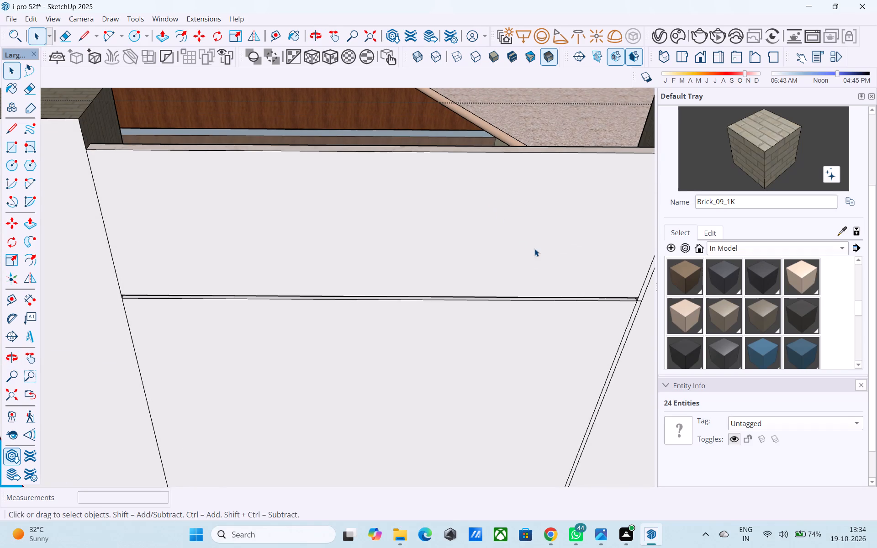
scroll(533, 248, down, 2)
middle_drag(514, 285, 446, 409)
scroll(441, 396, down, 5)
middle_drag(428, 372, 446, 443)
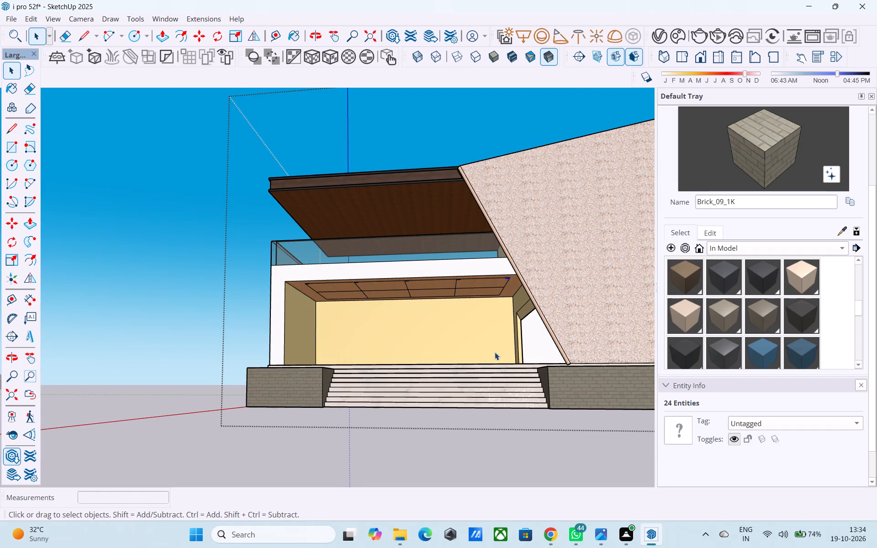
middle_click(496, 352)
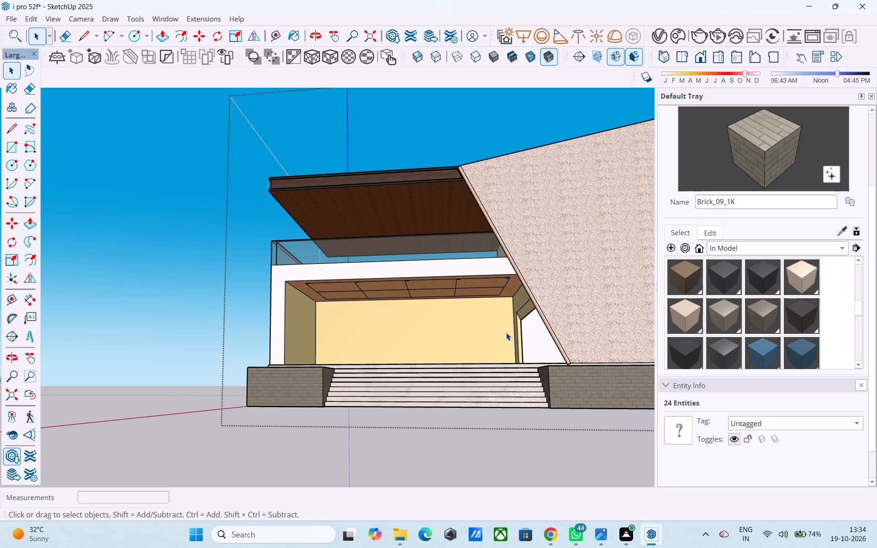
middle_drag(506, 332, 557, 325)
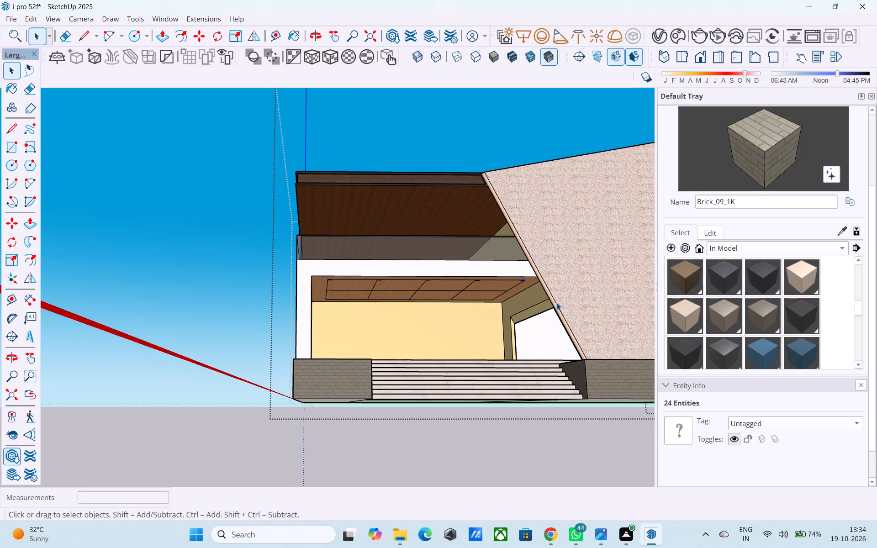
middle_drag(553, 301, 511, 285)
scroll(395, 271, up, 12)
scroll(282, 259, down, 4)
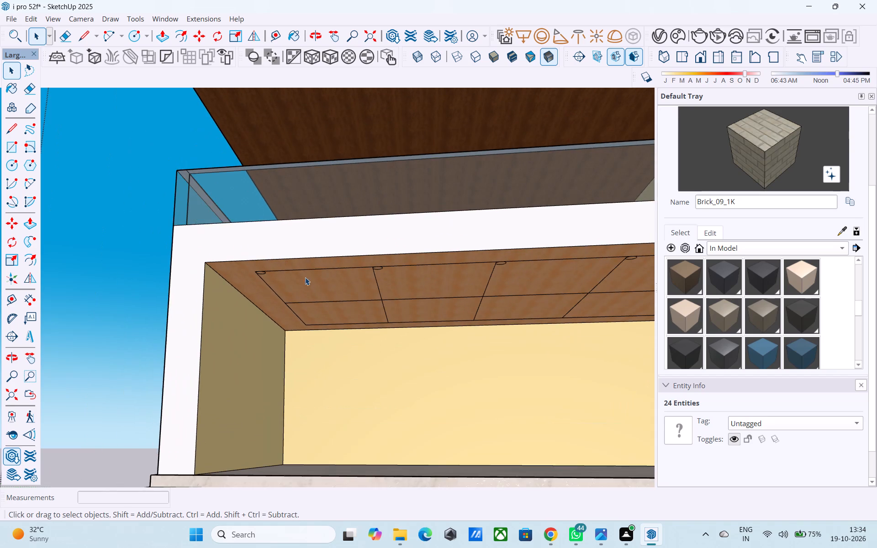
middle_drag(404, 295, 342, 292)
scroll(338, 288, down, 4)
middle_drag(339, 286, 329, 295)
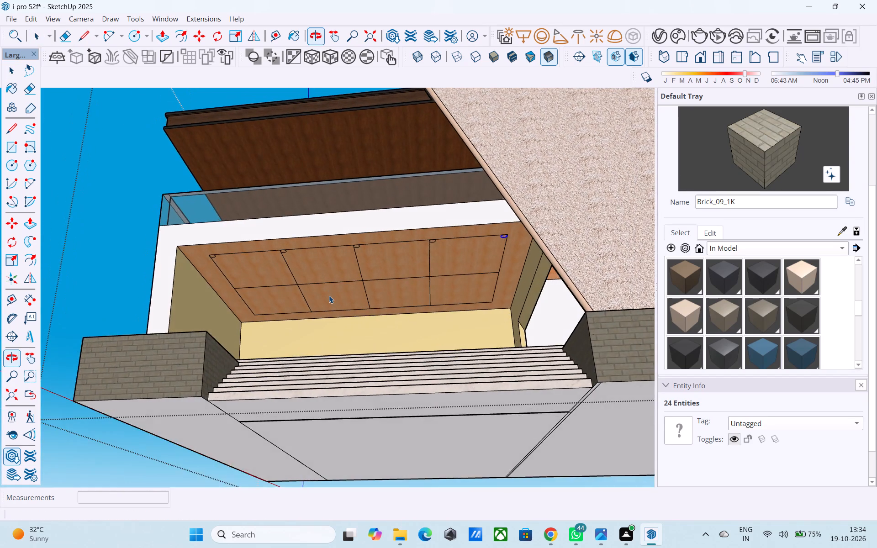
Copy the five front-line circles of the wooden ceiling back to the lengthwise middle dividing line, about 7' 4 1/2" away.
scroll(331, 294, up, 3)
shift+middle_drag(331, 294, 329, 301)
scroll(155, 256, up, 9)
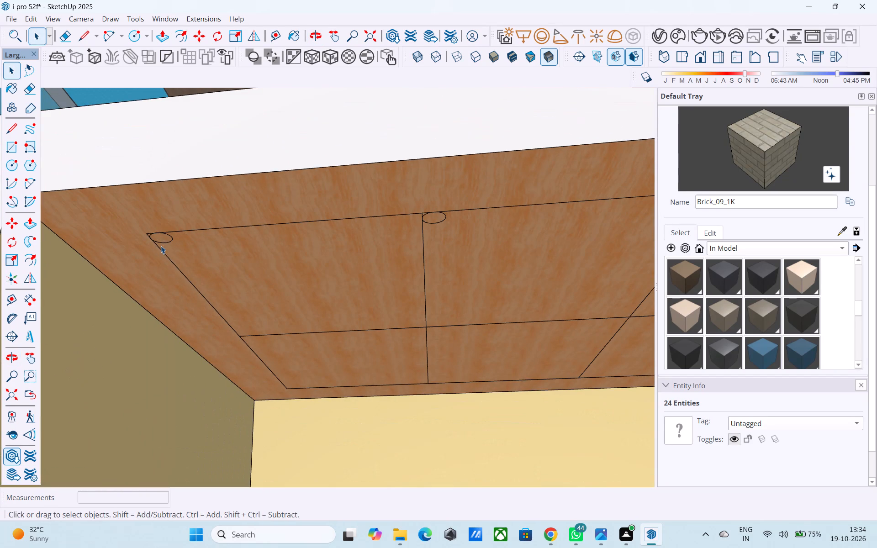
click(161, 239)
scroll(163, 239, up, 4)
click(294, 281)
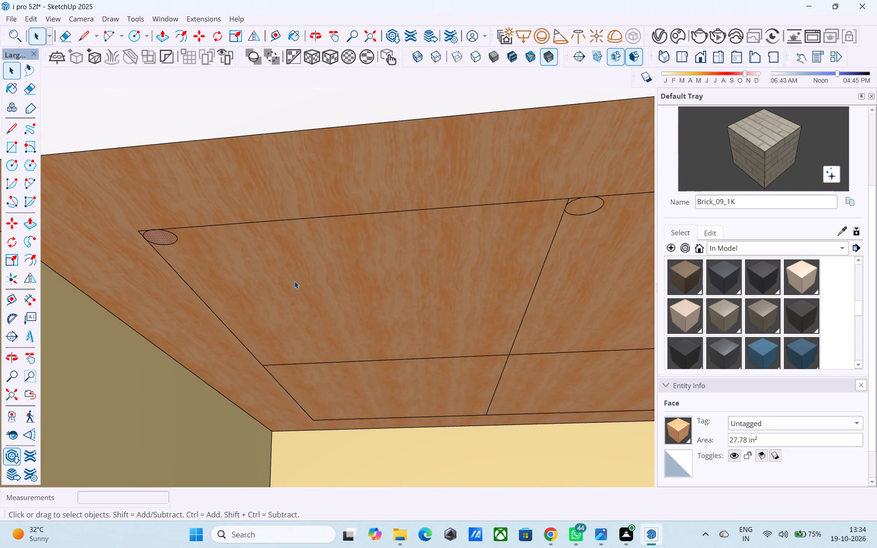
click(161, 234)
scroll(160, 239, down, 4)
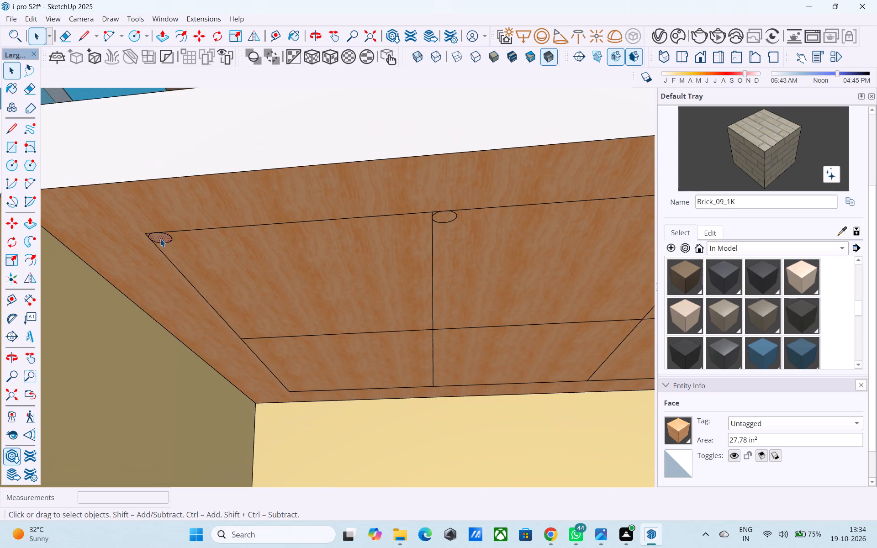
shift+click(448, 216)
shift+scroll(146, 250, down, 5)
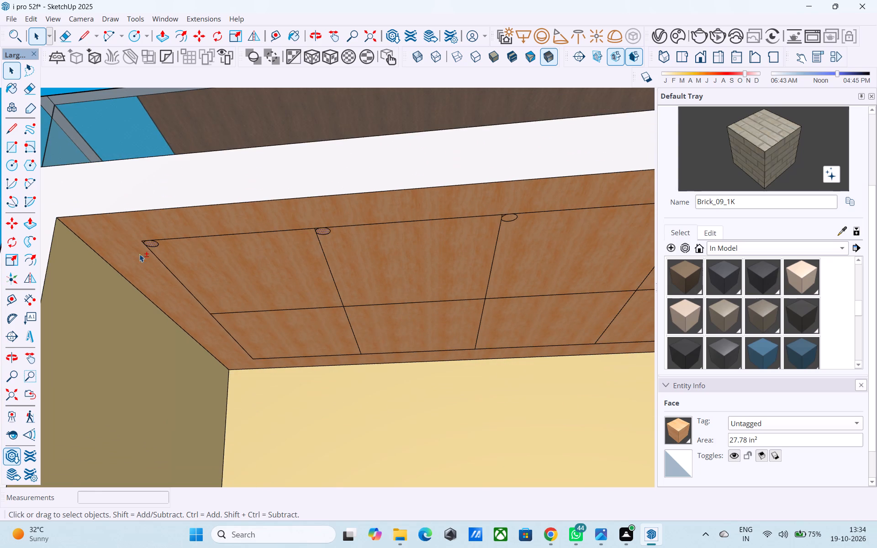
shift+scroll(581, 249, up, 3)
shift+click(484, 205)
shift+scroll(108, 275, down, 6)
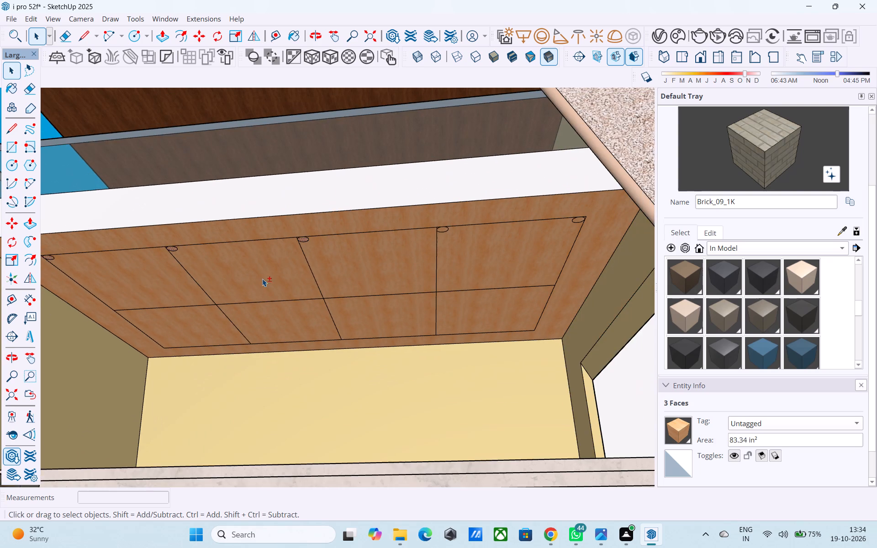
shift+scroll(442, 233, up, 3)
shift+click(444, 231)
shift+scroll(347, 252, down, 5)
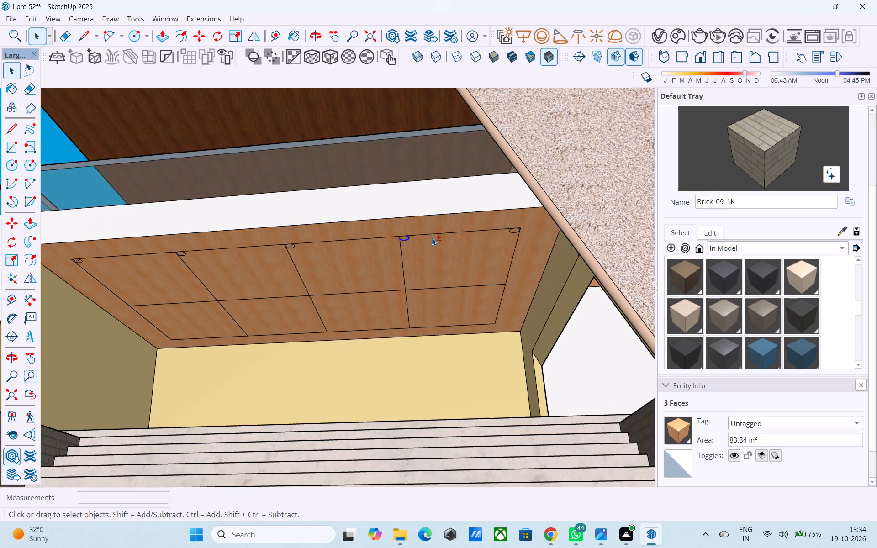
shift+scroll(449, 223, up, 15)
shift+click(348, 262)
shift+scroll(275, 273, down, 7)
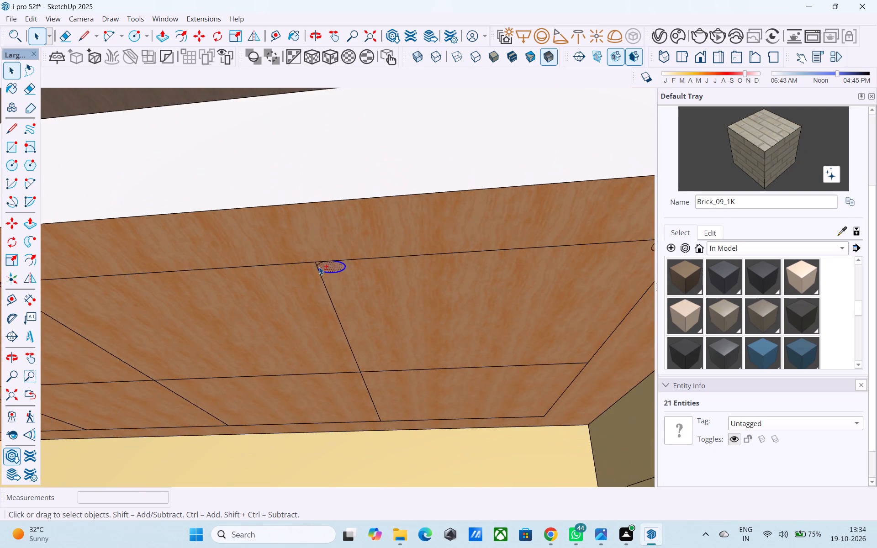
shift+scroll(319, 267, down, 2)
shift+middle_drag(460, 272, 465, 260)
shift+scroll(530, 257, up, 7)
shift+click(552, 232)
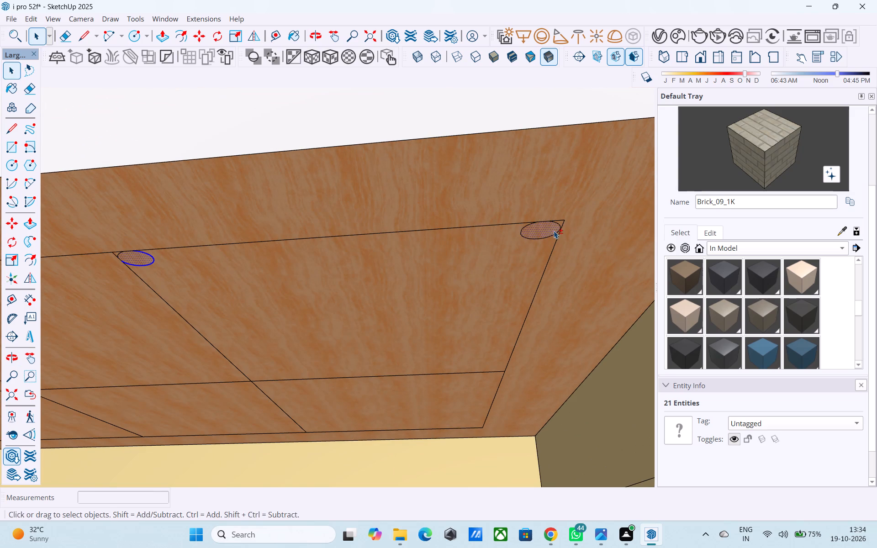
shift+scroll(554, 231, down, 20)
shift+scroll(554, 231, down, 3)
shift+middle_drag(327, 250, 358, 286)
shift+scroll(358, 286, up, 6)
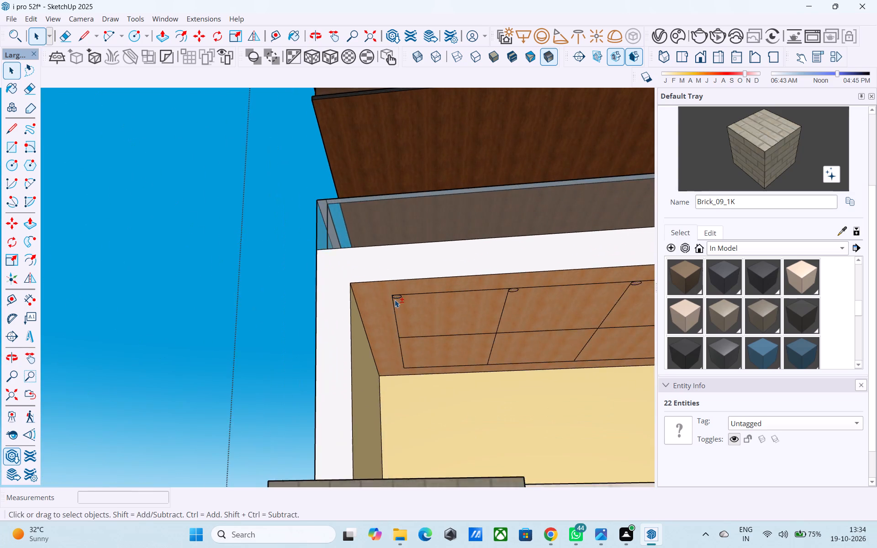
shift+scroll(395, 300, up, 10)
shift+middle_drag(403, 305, 369, 249)
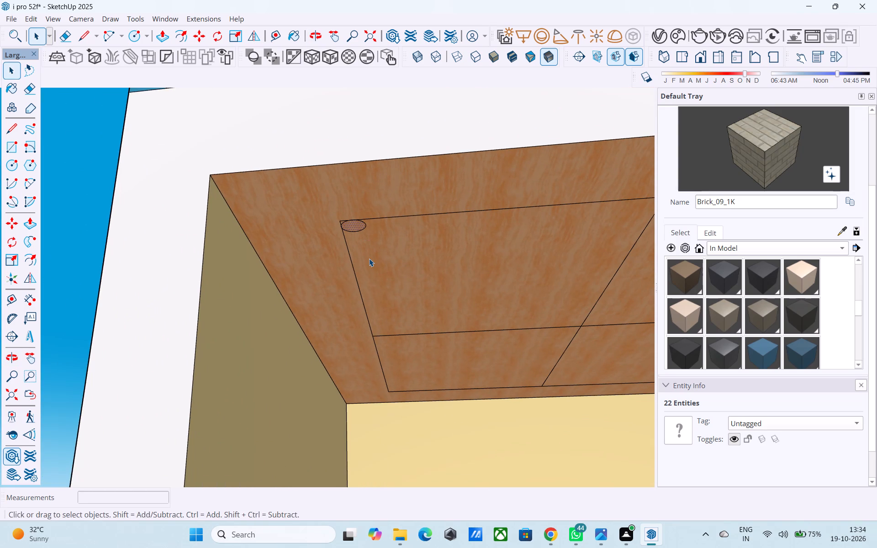
key(m)
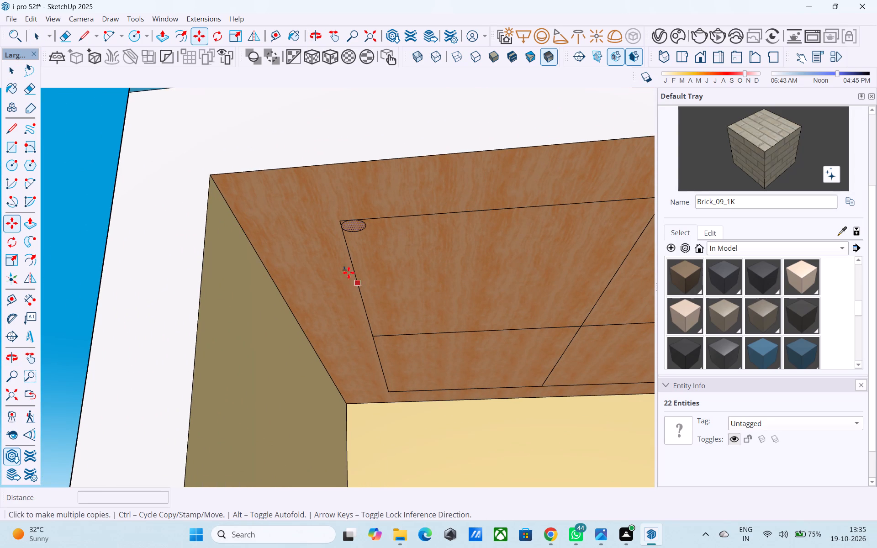
right_click(0, 547)
scroll(0, 547, up, 3)
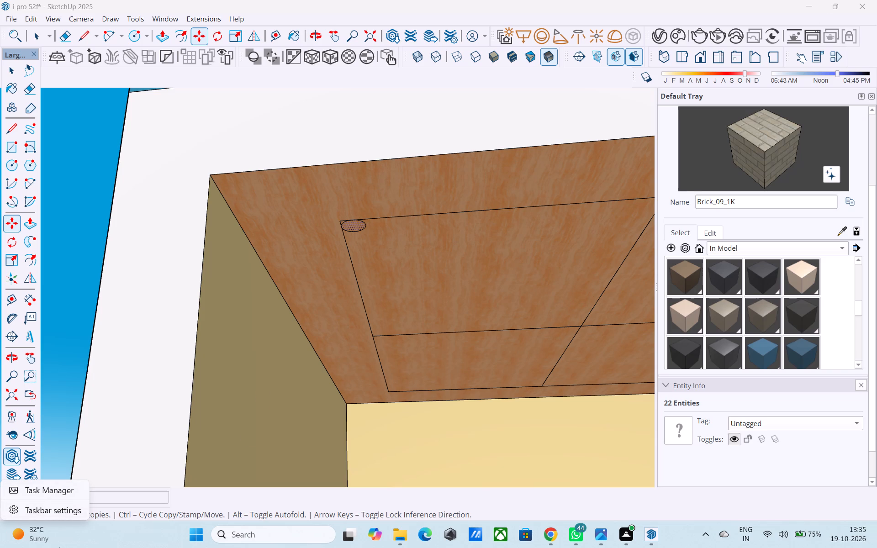
scroll(327, 240, up, 10)
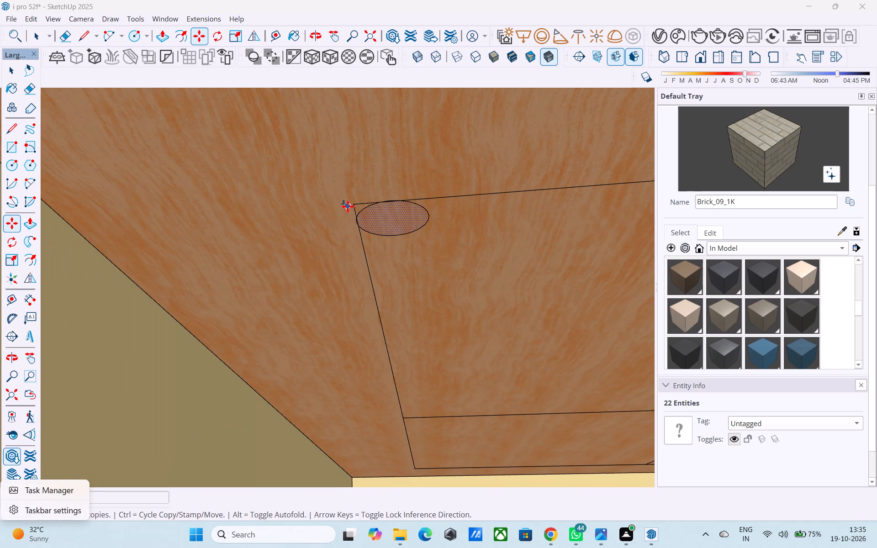
click(354, 205)
scroll(390, 309, down, 9)
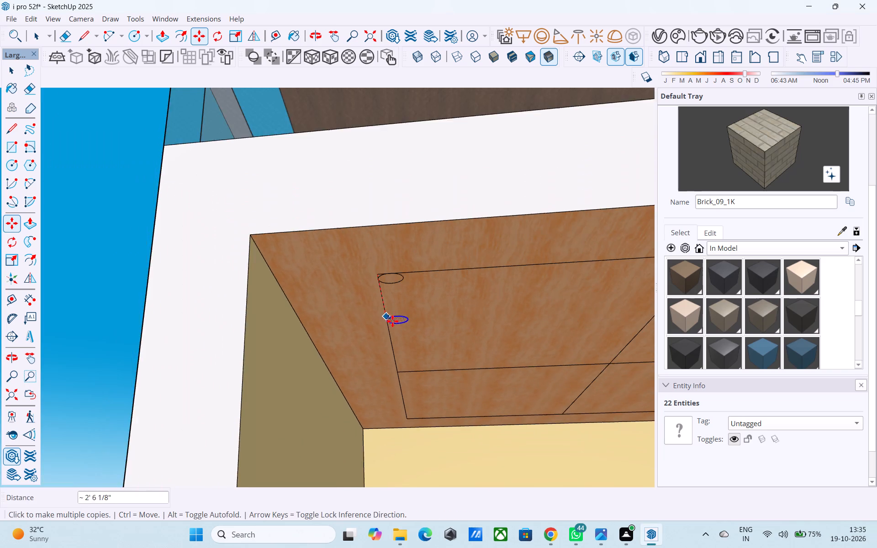
shift+middle_drag(392, 321, 388, 205)
scroll(388, 266, up, 12)
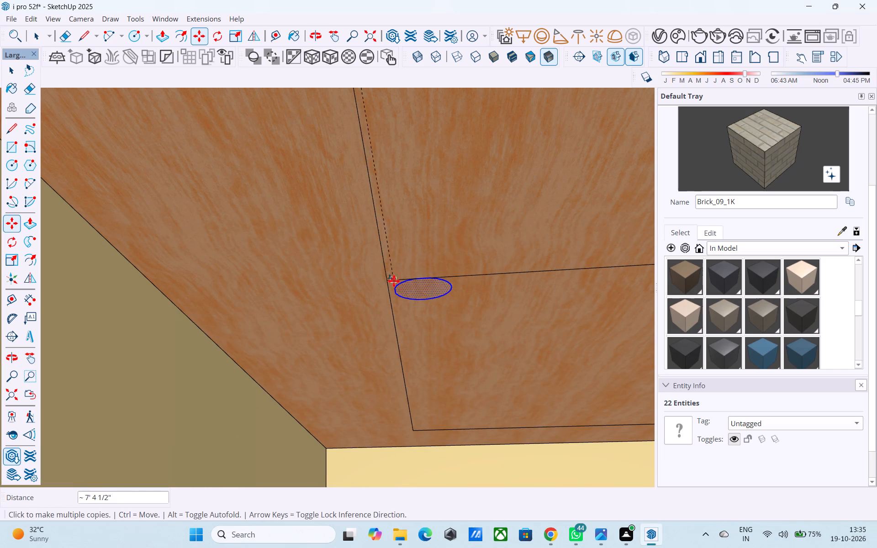
click(393, 279)
Place another copy of the five-circle row just inside the back line of the ceiling grid, about 14' 2 7/8" from the front row.
scroll(396, 288, down, 5)
middle_drag(433, 376, 409, 305)
scroll(394, 323, up, 4)
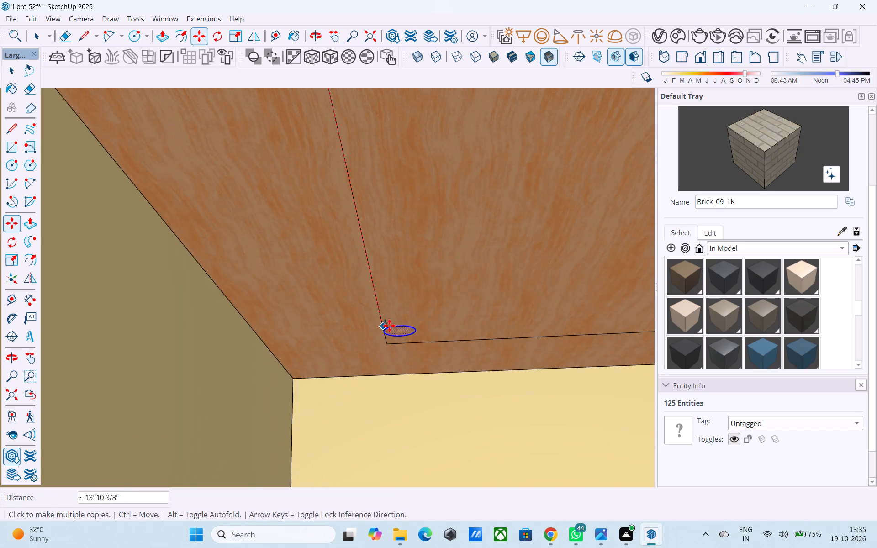
scroll(389, 326, up, 9)
middle_drag(383, 329, 392, 241)
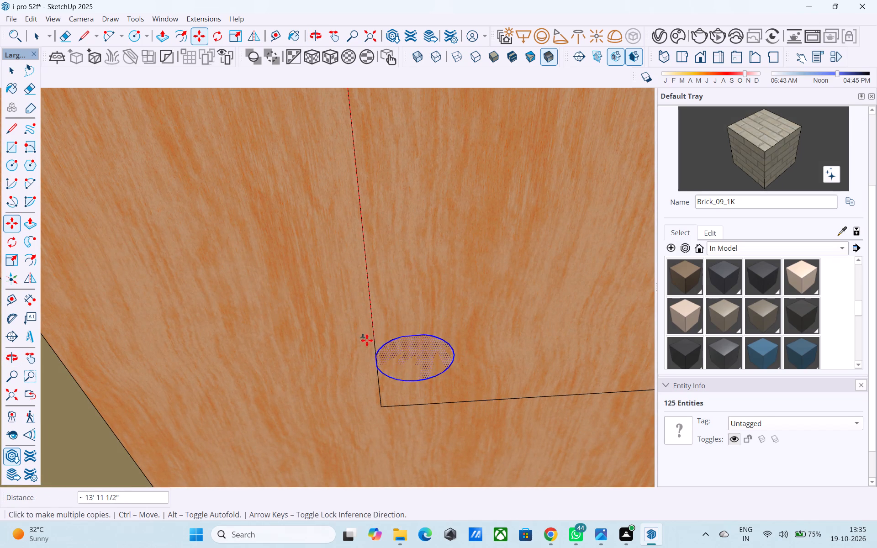
click(379, 365)
scroll(378, 366, down, 17)
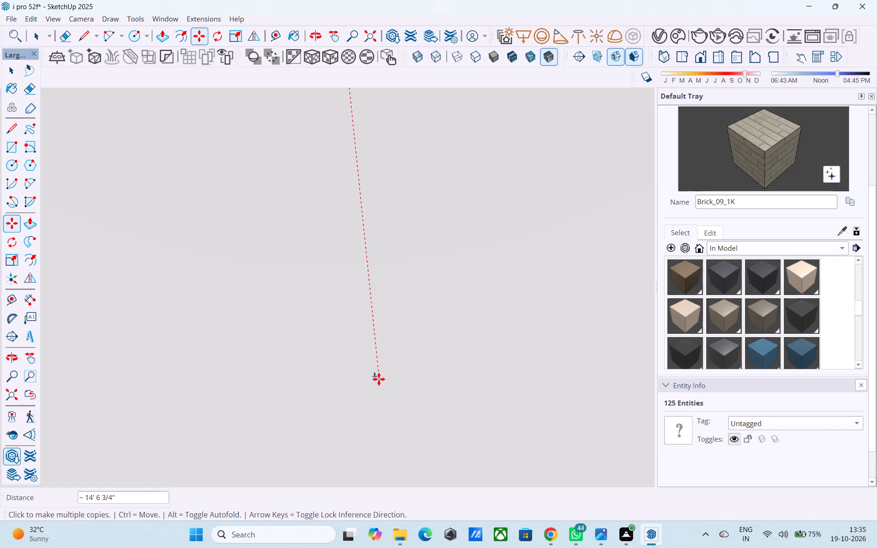
scroll(379, 379, down, 9)
middle_drag(389, 348, 361, 458)
scroll(386, 393, down, 20)
scroll(386, 393, down, 3)
key(space)
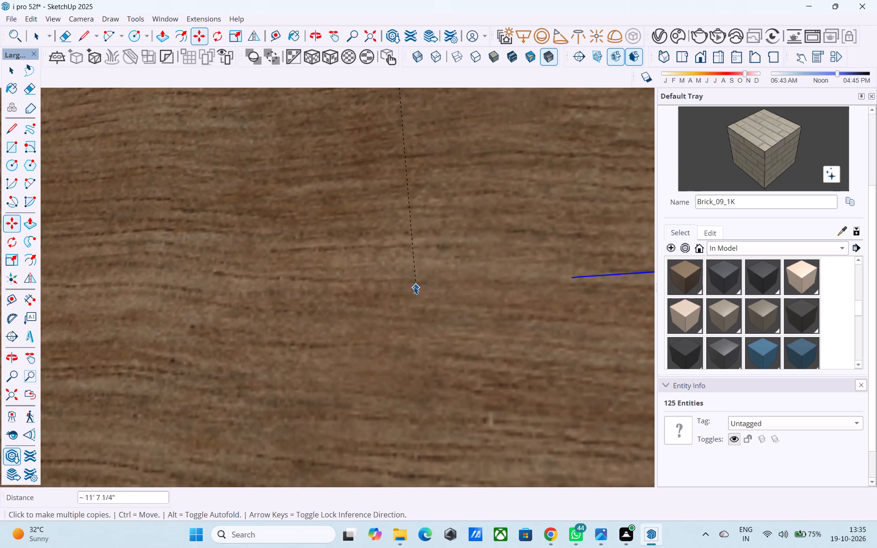
Examine the whole front elevation of the building, including the roof, balcony, fins and planters.
scroll(412, 284, down, 20)
scroll(412, 284, down, 4)
middle_drag(407, 352, 403, 488)
scroll(431, 400, down, 12)
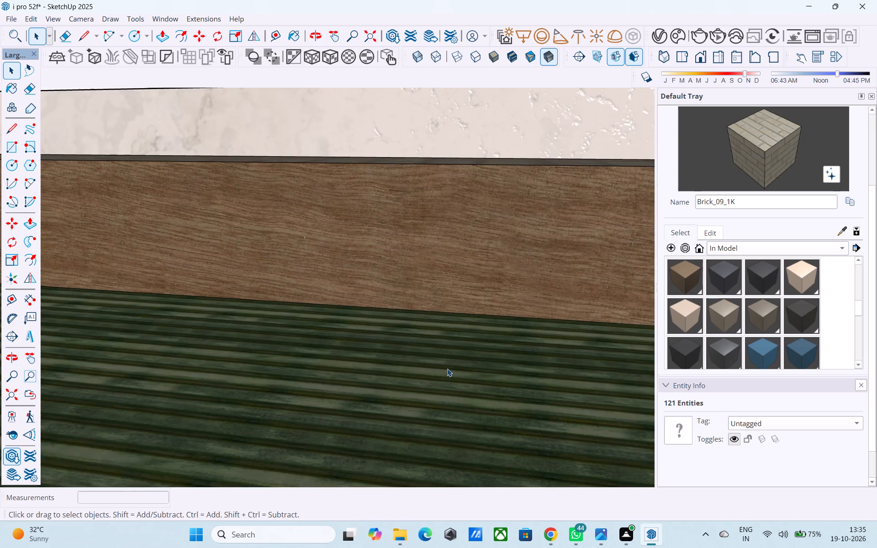
scroll(447, 369, down, 20)
scroll(447, 369, down, 20)
scroll(447, 369, down, 2)
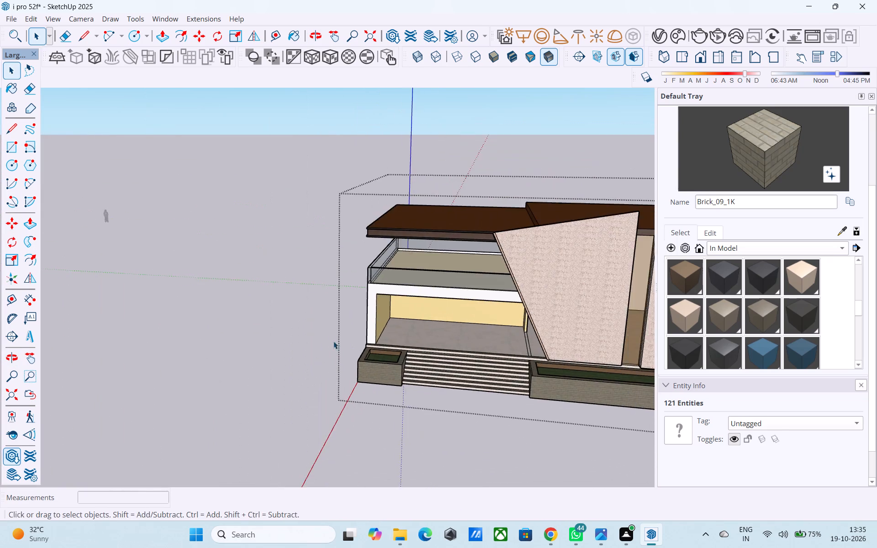
scroll(333, 341, down, 2)
middle_drag(472, 299, 528, 259)
scroll(550, 253, up, 3)
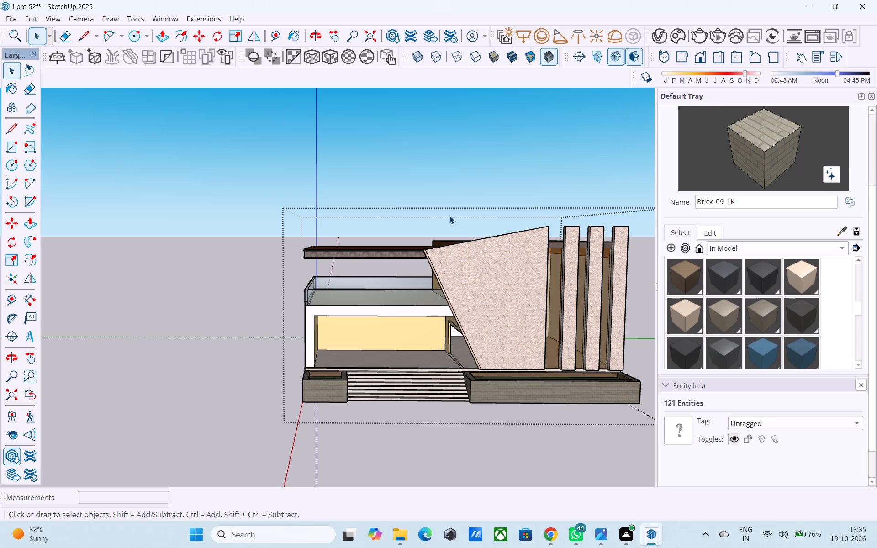
middle_drag(449, 216, 449, 206)
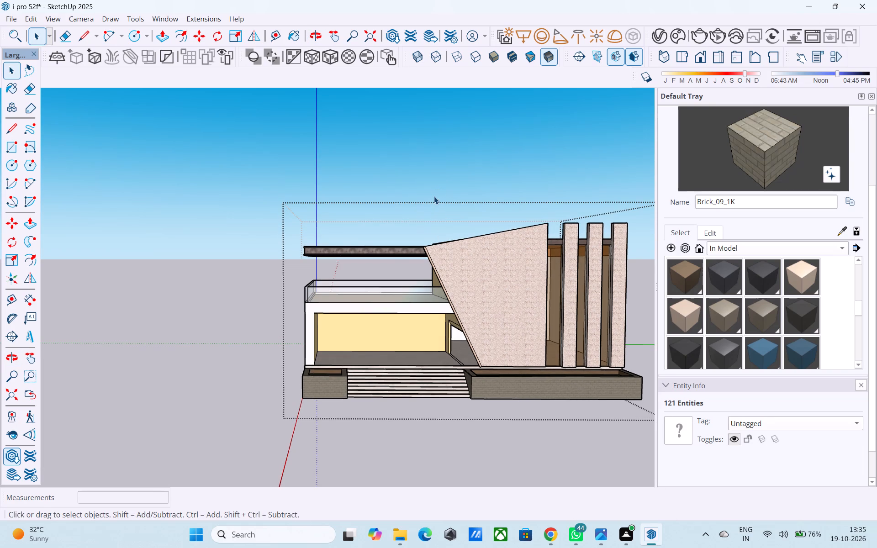
middle_drag(393, 259, 400, 234)
Push the circle in the ceiling grid's outer front corner 3" up into the wooden ceiling with Push/Pull.
scroll(380, 267, up, 6)
middle_drag(323, 335, 322, 305)
scroll(322, 306, up, 5)
middle_drag(319, 301, 293, 263)
scroll(293, 259, up, 1)
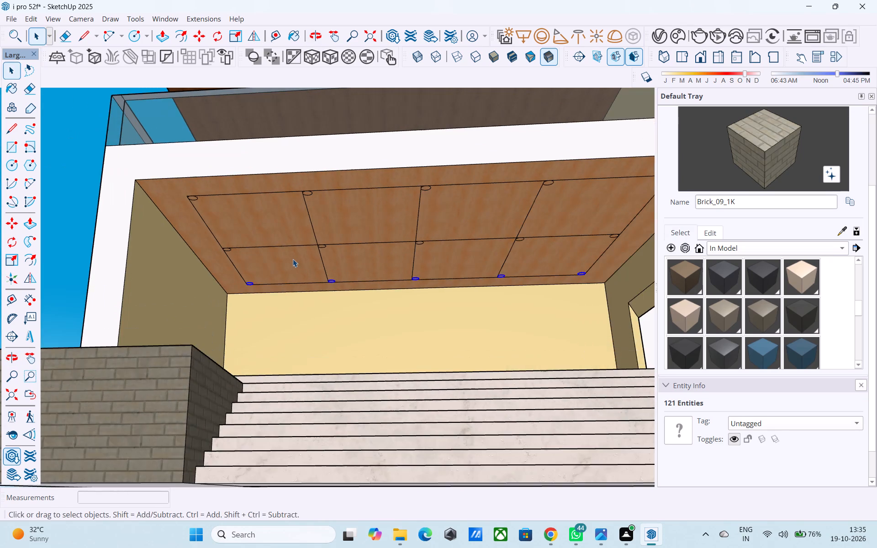
scroll(292, 260, down, 2)
middle_drag(292, 260, 277, 300)
scroll(219, 233, up, 7)
middle_drag(206, 232, 194, 241)
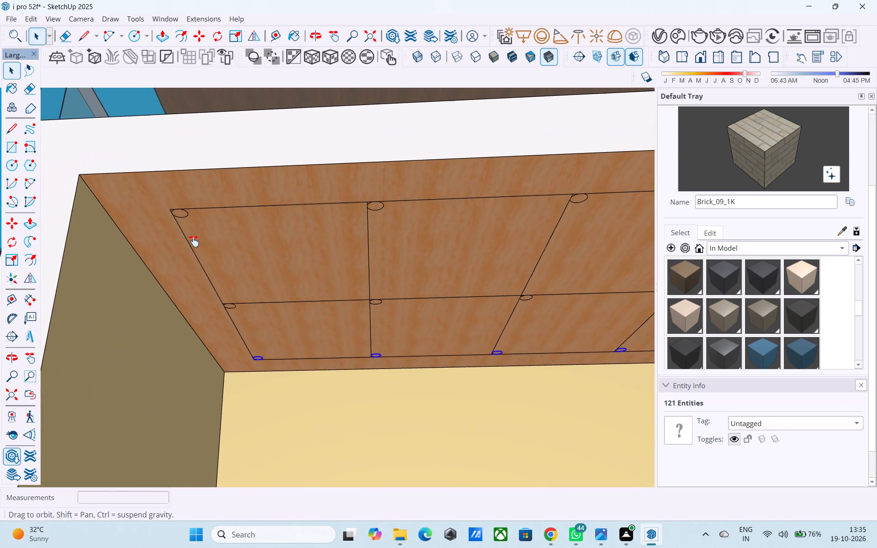
middle_drag(194, 241, 191, 244)
scroll(179, 232, up, 7)
click(166, 213)
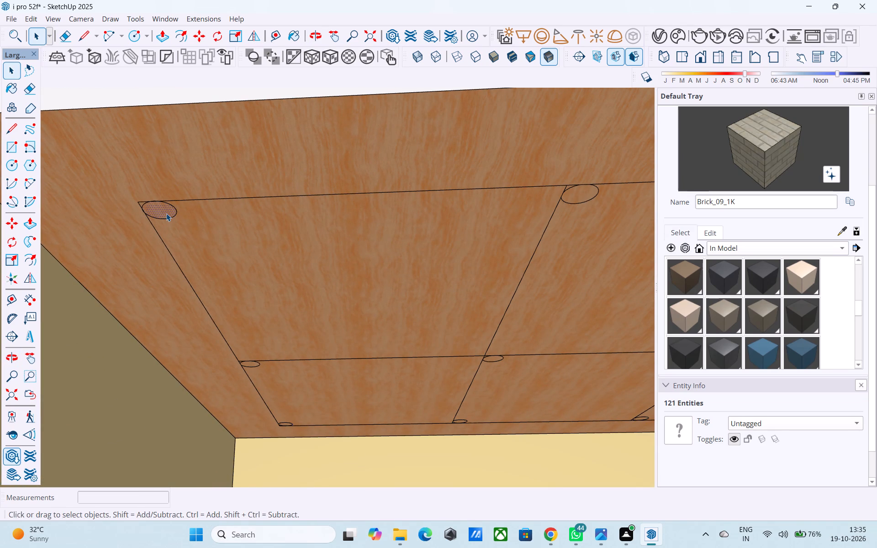
key(p)
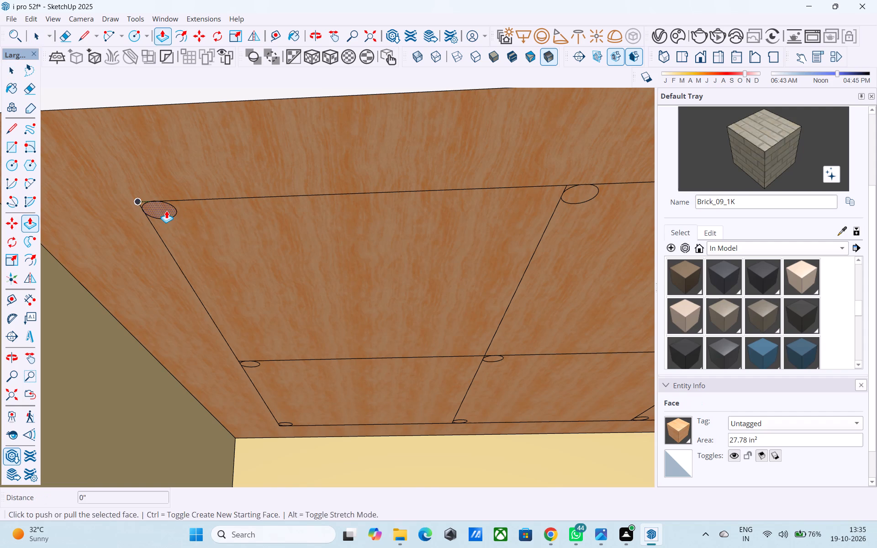
click(166, 211)
click(170, 187)
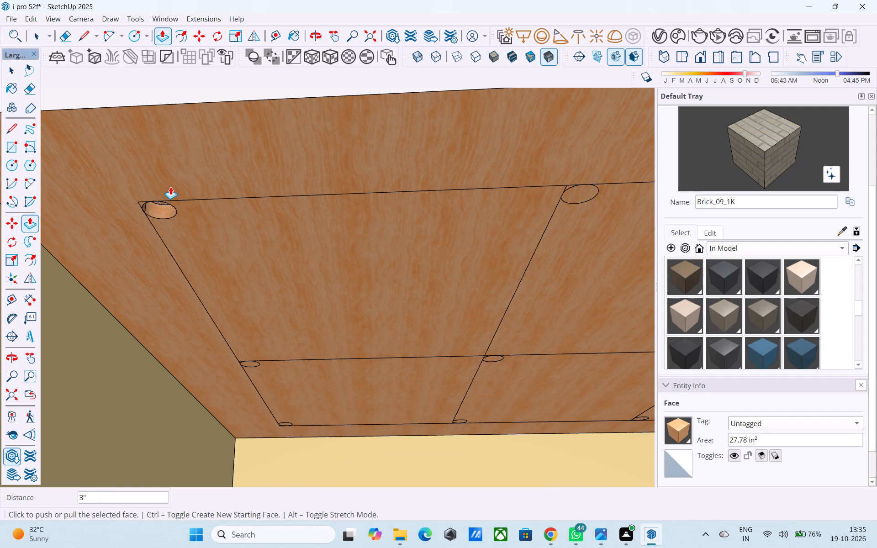
Push the second and third circles of the ceiling grid's front row up by the same 3" depth as the corner recess.
middle_drag(229, 222, 165, 197)
scroll(175, 199, down, 7)
key(space)
scroll(320, 181, up, 1)
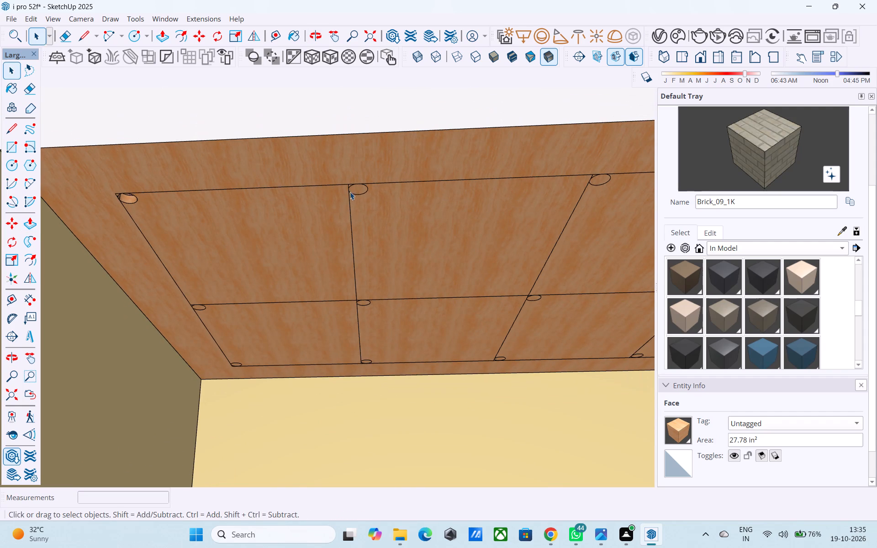
click(354, 191)
scroll(355, 191, up, 3)
scroll(355, 191, down, 4)
key(p)
double_click(355, 191)
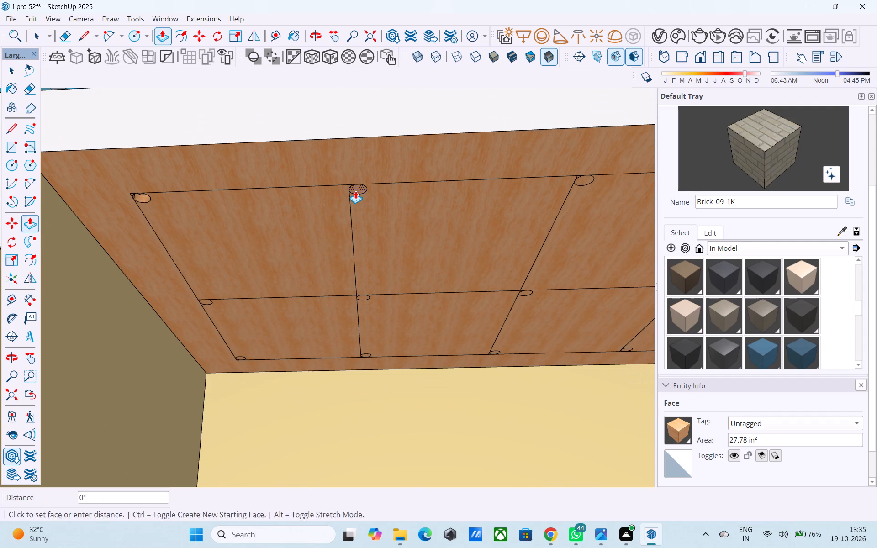
scroll(355, 191, down, 2)
shift+middle_drag(356, 194, 194, 199)
scroll(364, 191, up, 7)
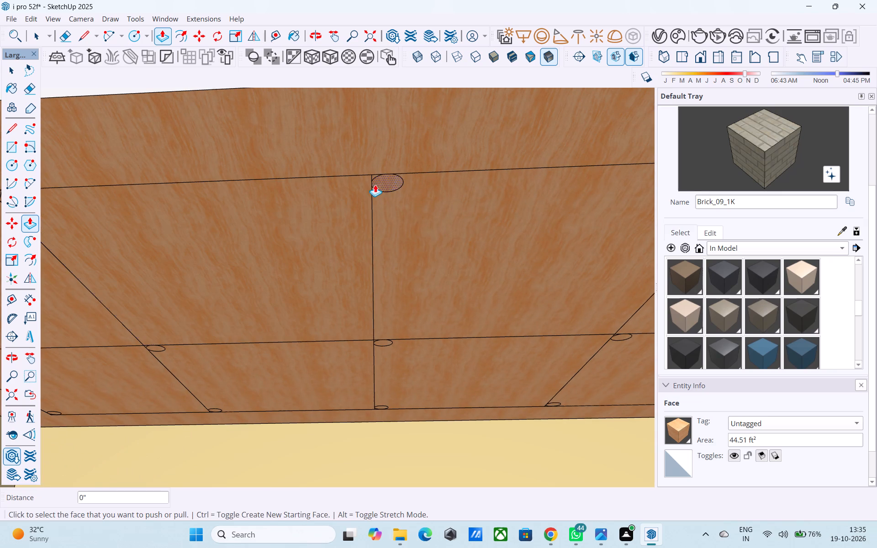
double_click(389, 175)
Recess the last two front-row circles, up to the grid's inner front corner, by the same 3" with Push/Pull.
shift+middle_drag(385, 191, 242, 192)
scroll(246, 192, down, 7)
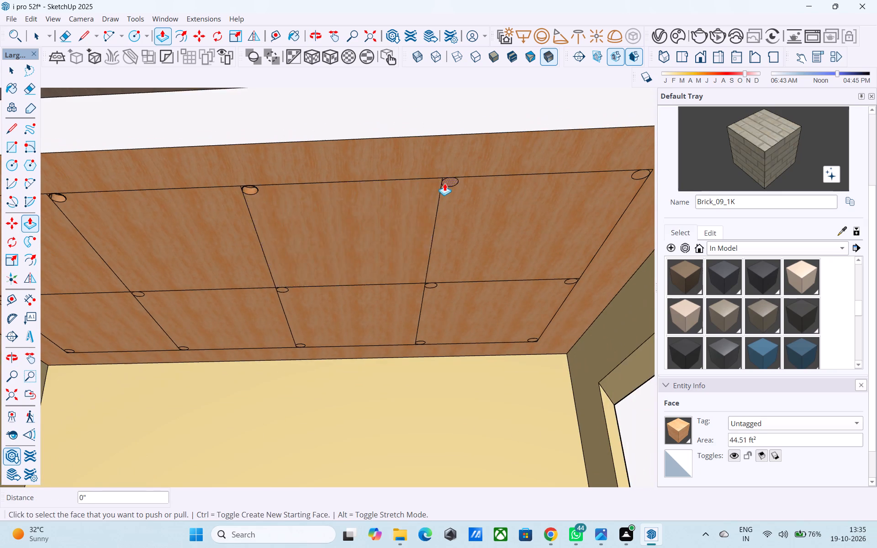
scroll(445, 183, up, 9)
double_click(450, 183)
scroll(450, 183, down, 3)
shift+middle_drag(447, 184, 284, 196)
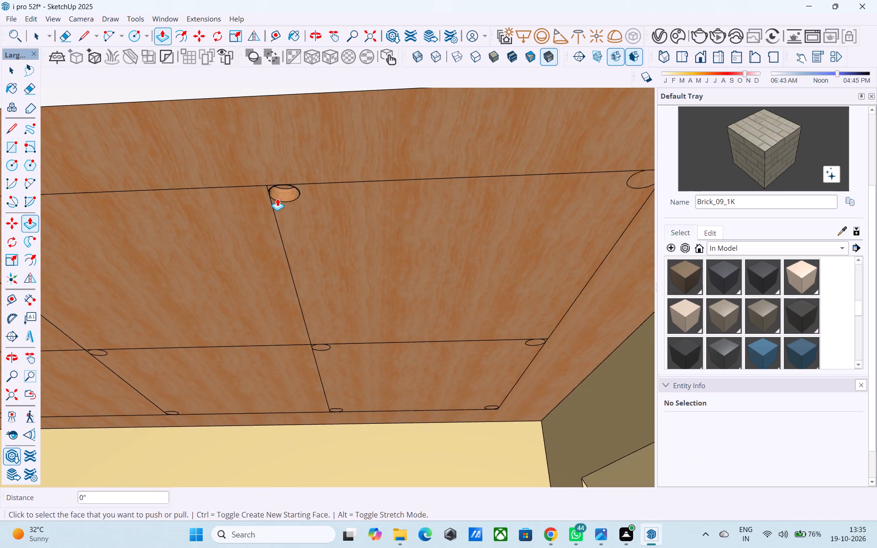
scroll(277, 198, down, 3)
shift+middle_drag(406, 199, 310, 211)
scroll(418, 204, up, 6)
double_click(459, 193)
Recess the middle-row and back-row circles at the ceiling grid's inner end by 3" with Push/Pull.
scroll(460, 192, down, 5)
shift+middle_drag(446, 241, 445, 242)
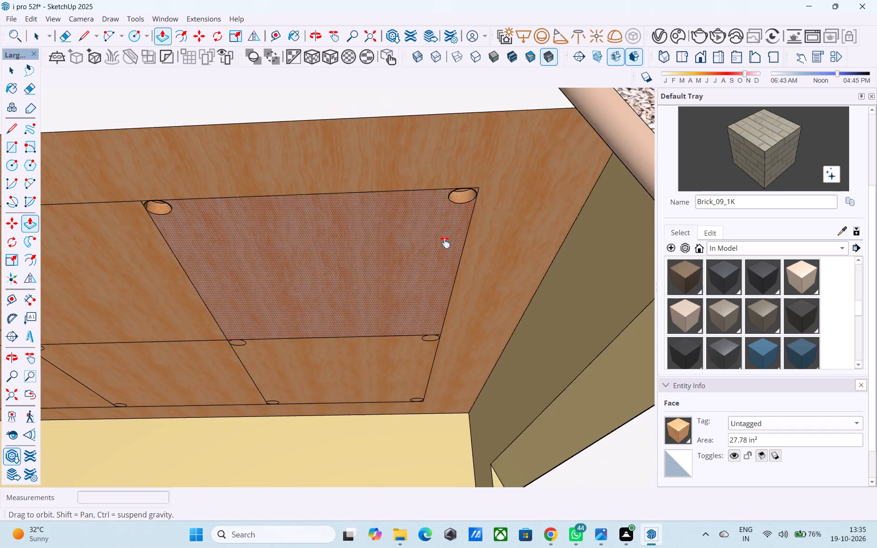
shift+middle_drag(445, 242, 440, 138)
scroll(423, 216, up, 8)
middle_drag(417, 296, 407, 163)
scroll(426, 185, down, 1)
scroll(426, 185, up, 3)
double_click(421, 152)
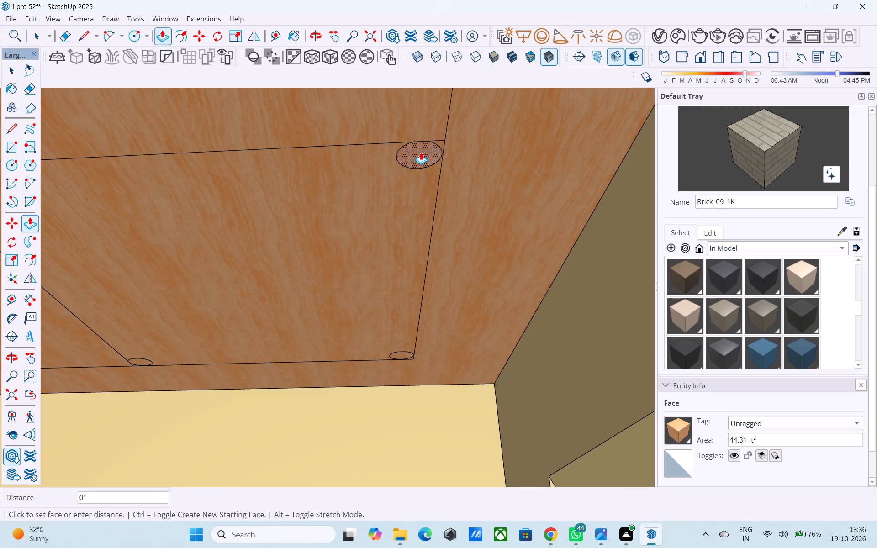
middle_drag(411, 238, 415, 85)
middle_drag(403, 258, 402, 233)
scroll(405, 240, up, 7)
double_click(403, 257)
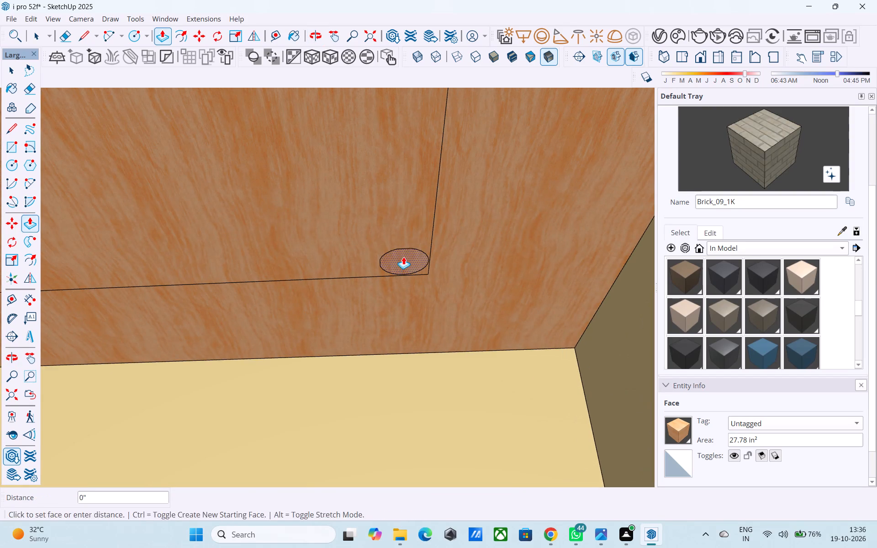
Recess the back-row and middle-row circles on the dividing line nearest the grid's inner end by 3".
scroll(438, 236, down, 11)
shift+middle_drag(304, 255, 406, 254)
scroll(367, 269, up, 7)
scroll(315, 244, up, 3)
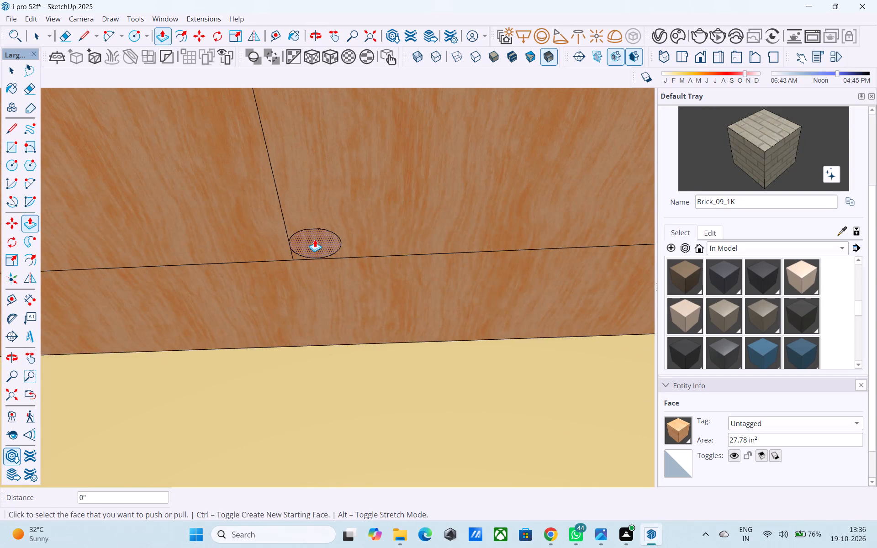
double_click(315, 239)
scroll(318, 234, down, 11)
middle_drag(335, 229, 360, 335)
shift+middle_drag(361, 269, 370, 332)
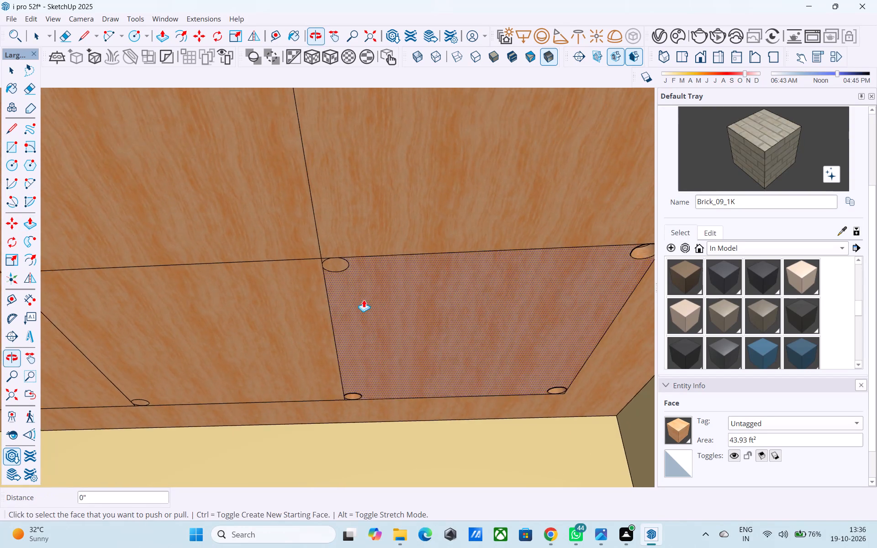
scroll(364, 300, up, 7)
double_click(327, 248)
Push the middle-row and back-row circles on the ceiling grid's central cross line up 3".
scroll(352, 232, down, 14)
shift+middle_drag(354, 264, 390, 273)
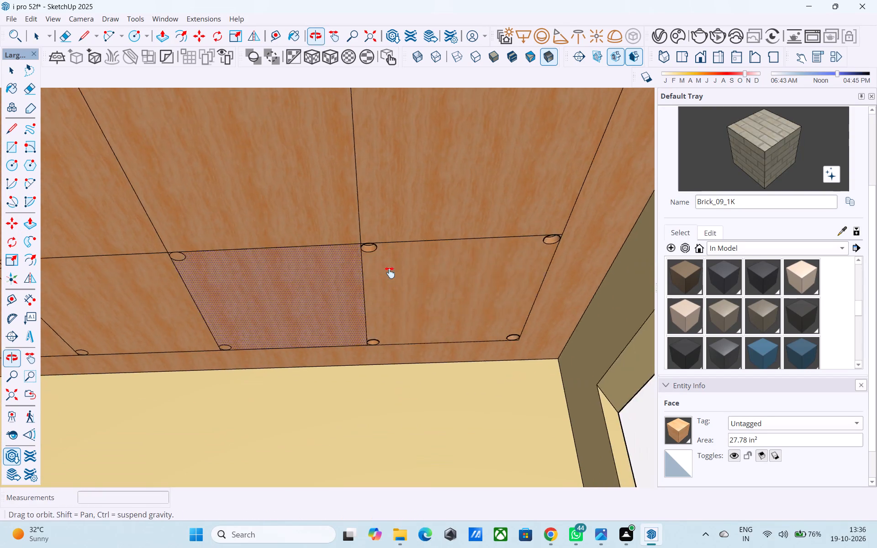
shift+middle_drag(390, 273, 437, 276)
scroll(301, 258, up, 9)
double_click(265, 257)
scroll(328, 214, down, 14)
shift+middle_drag(341, 229, 375, 370)
scroll(358, 302, up, 4)
scroll(354, 304, down, 3)
shift+middle_drag(353, 320, 328, 185)
shift+middle_drag(320, 313, 327, 240)
scroll(337, 255, up, 4)
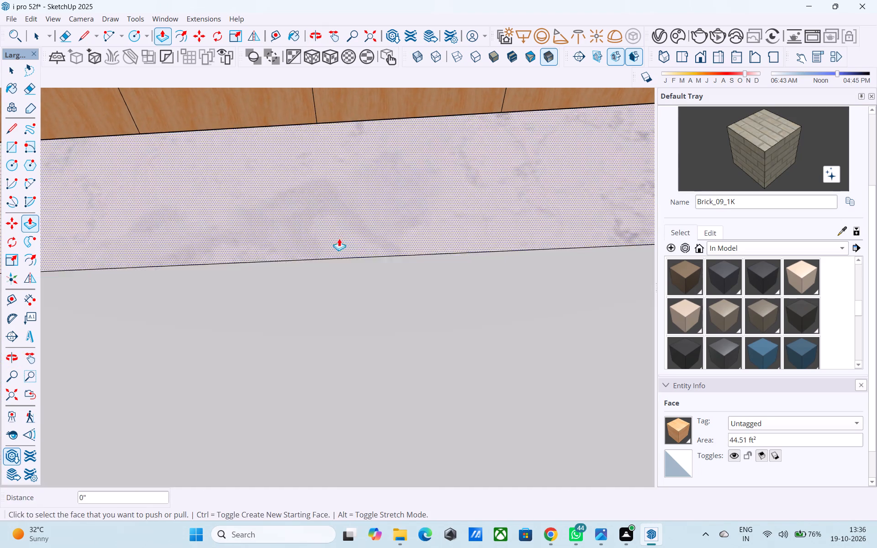
shift+middle_drag(338, 237, 332, 410)
shift+middle_drag(277, 224, 300, 297)
scroll(343, 285, up, 9)
middle_drag(372, 330, 334, 227)
scroll(354, 274, up, 7)
shift+scroll(369, 310, down, 1)
shift+middle_drag(366, 310, 324, 172)
shift+scroll(309, 242, up, 3)
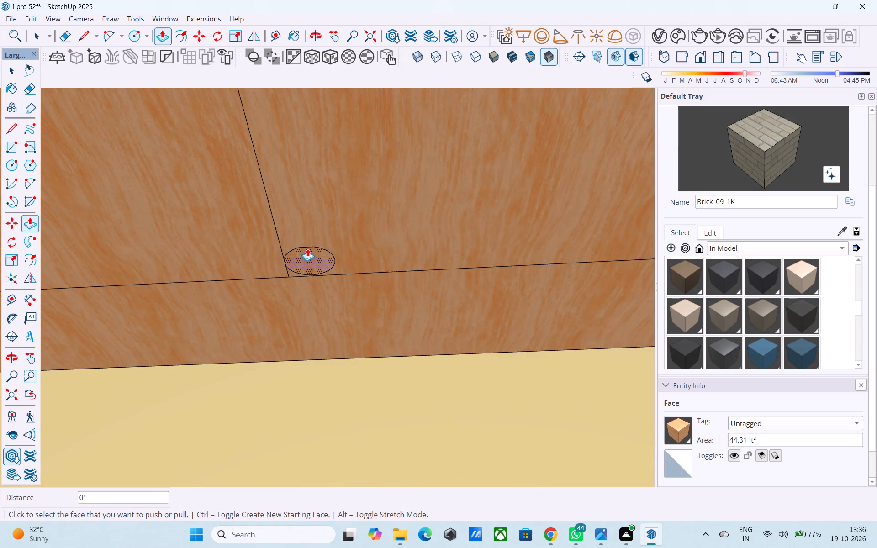
double_click(306, 254)
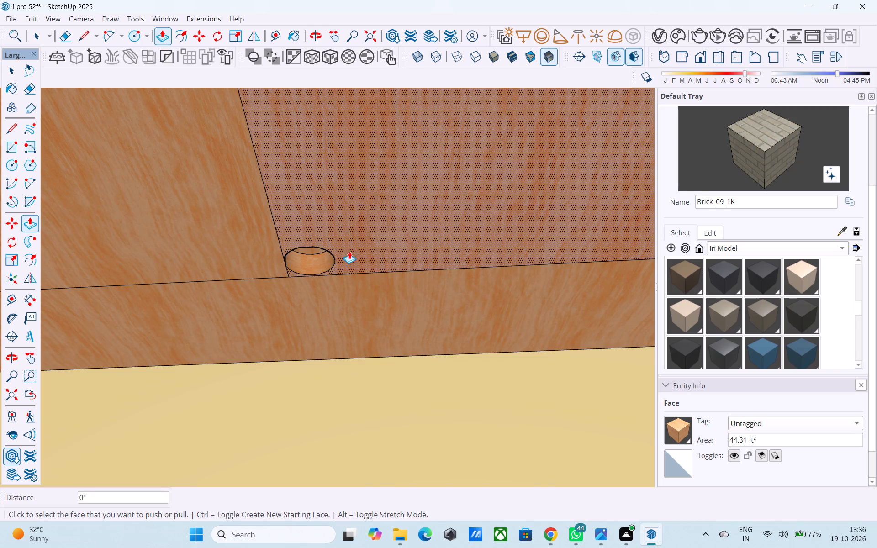
Recess the two remaining back-row circles, out to the grid's outer back corner, by 3" with Push/Pull.
scroll(359, 250, down, 8)
shift+middle_drag(309, 267, 615, 261)
shift+middle_drag(412, 274, 429, 266)
scroll(396, 264, up, 3)
double_click(365, 252)
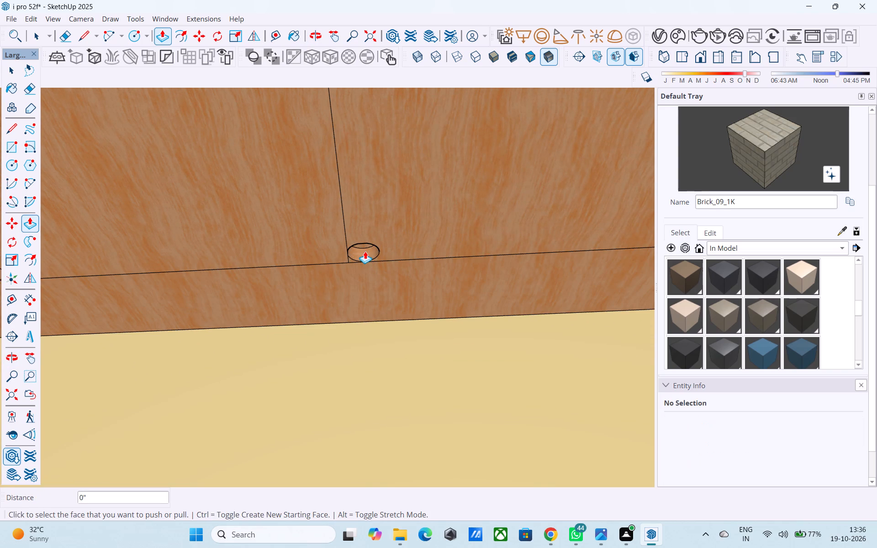
scroll(365, 251, down, 1)
shift+middle_drag(333, 247, 576, 187)
scroll(248, 205, up, 1)
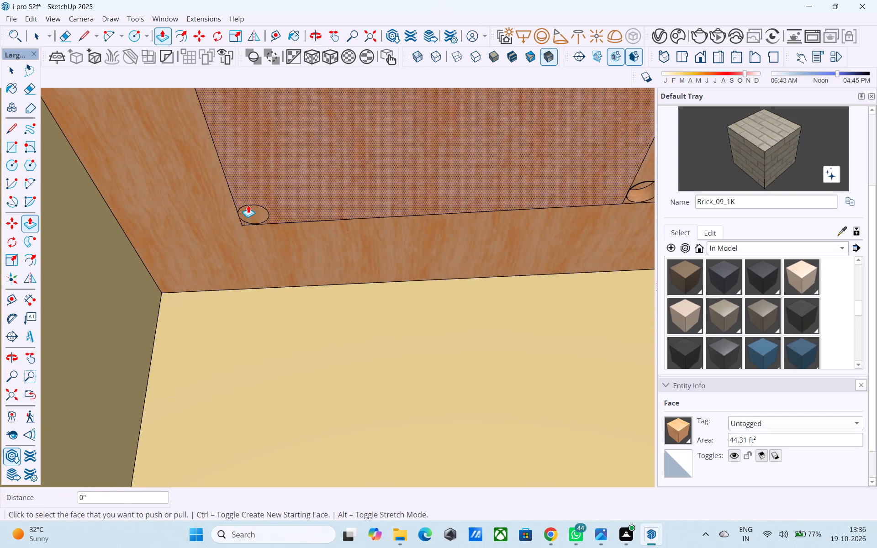
scroll(248, 205, up, 1)
double_click(250, 213)
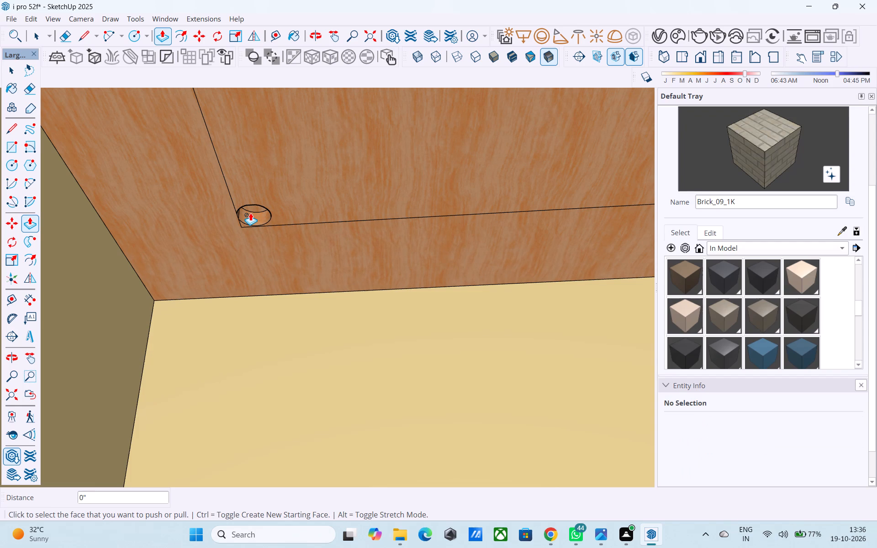
Recess the two remaining middle-row circles, starting at the ceiling grid's outer edge, by 3" with Push/Pull.
scroll(250, 213, down, 3)
shift+middle_drag(269, 211, 257, 363)
shift+middle_drag(238, 242, 234, 288)
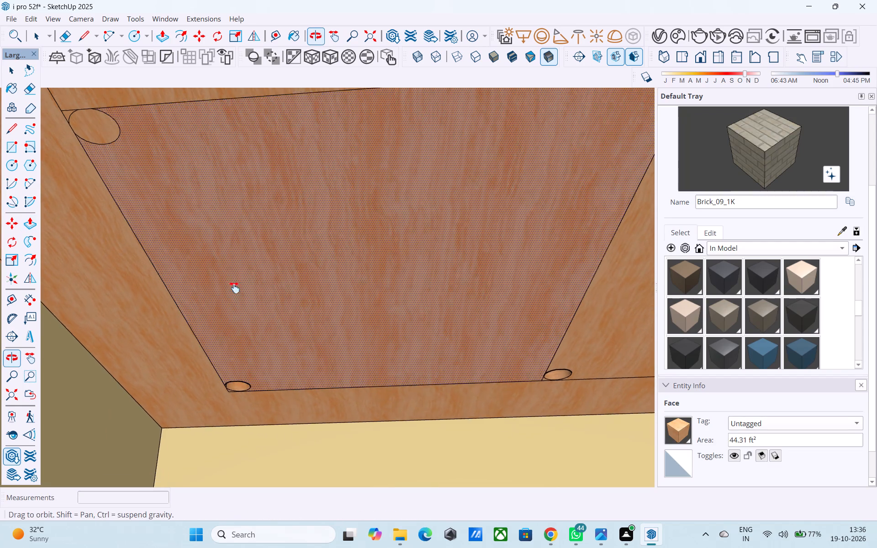
shift+middle_drag(234, 288, 242, 337)
double_click(120, 219)
scroll(118, 225, down, 5)
shift+middle_drag(361, 214, 234, 240)
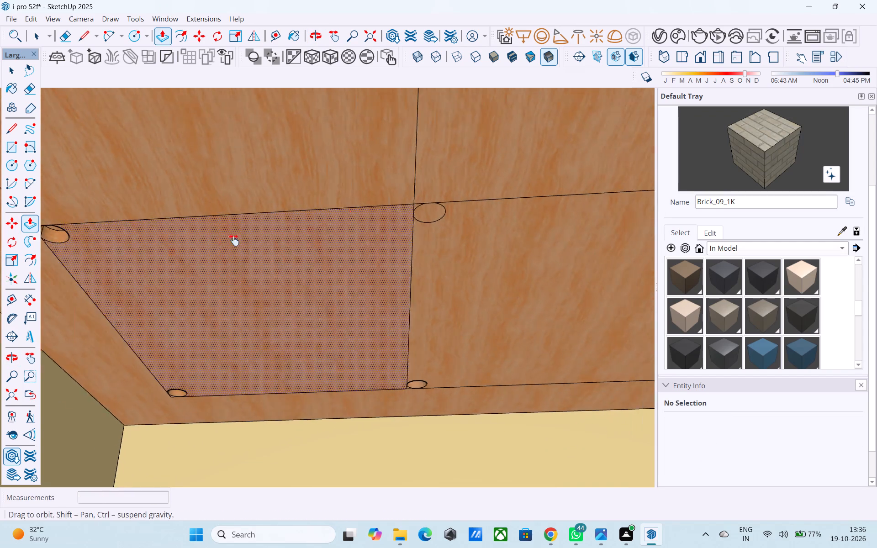
shift+middle_drag(234, 240, 196, 241)
double_click(314, 218)
Place a V-Ray sphere light centred in the recess at the grid's outer front corner, its radius reaching near the recess edge.
scroll(337, 207, down, 5)
middle_drag(341, 202, 341, 204)
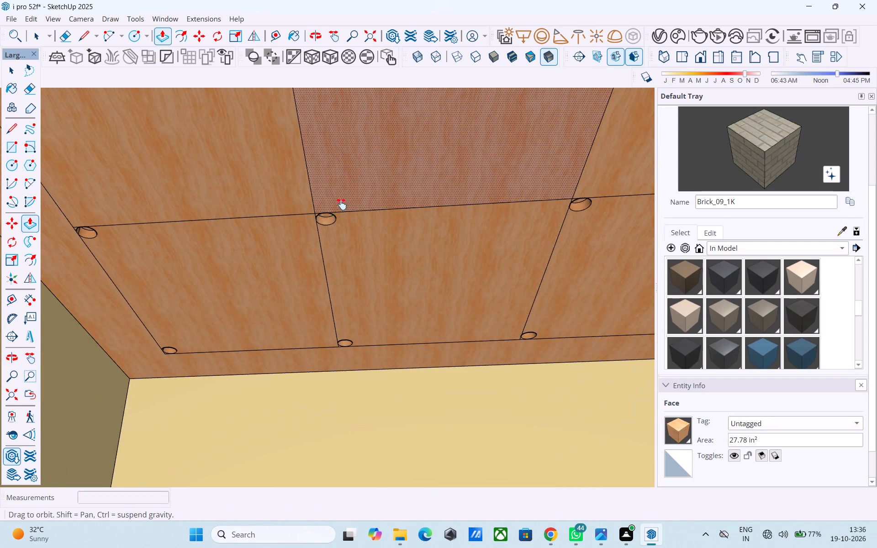
middle_drag(341, 204, 361, 300)
scroll(350, 196, down, 2)
middle_drag(350, 196, 475, 248)
scroll(425, 225, down, 1)
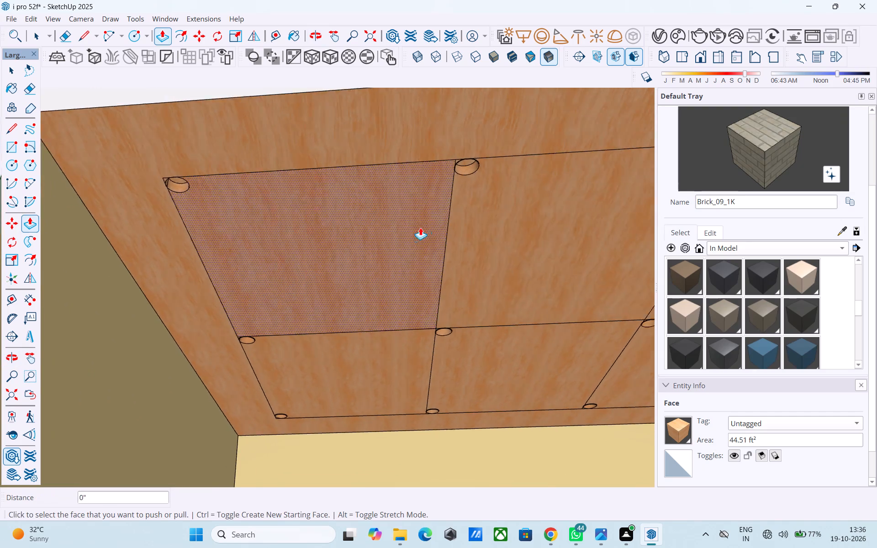
scroll(420, 227, down, 6)
scroll(327, 221, down, 4)
shift+middle_drag(433, 205, 296, 230)
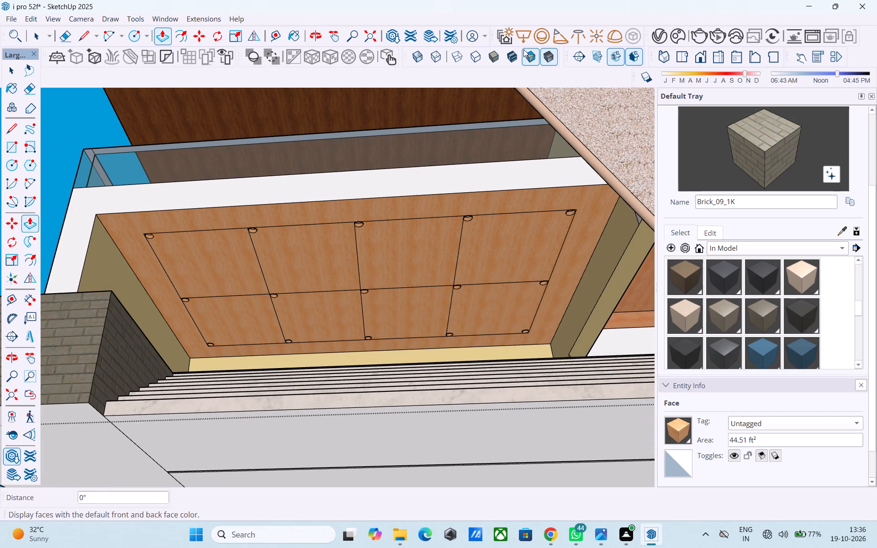
click(538, 36)
scroll(208, 224, up, 10)
middle_drag(117, 239, 157, 243)
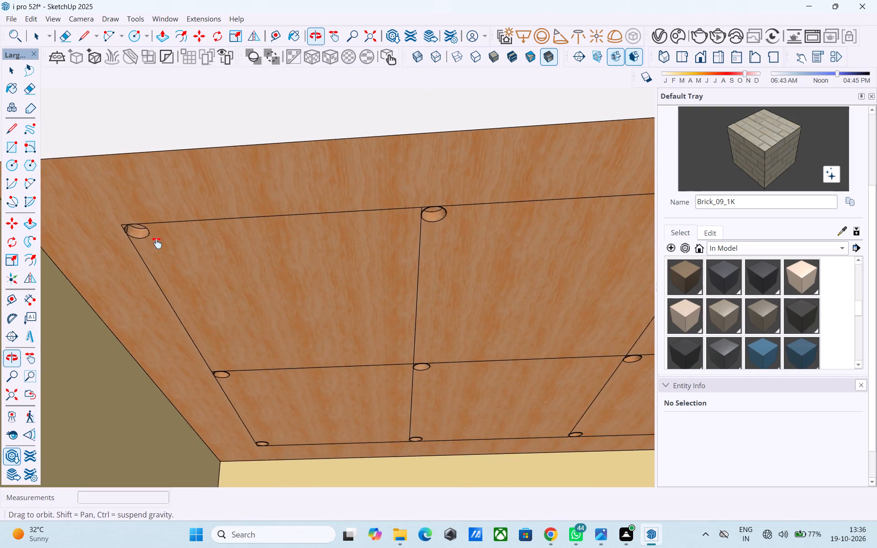
middle_drag(157, 243, 167, 235)
scroll(166, 240, up, 11)
middle_drag(157, 226, 303, 163)
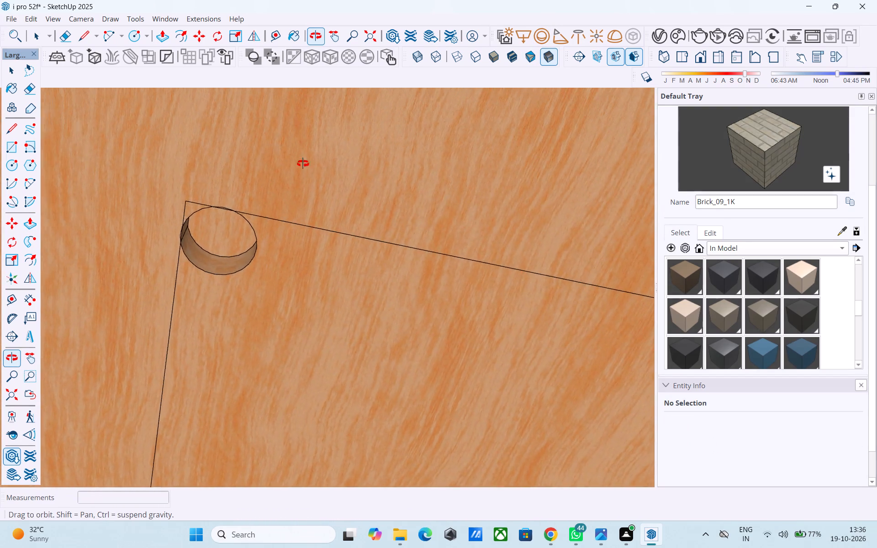
middle_drag(303, 163, 371, 100)
middle_drag(283, 199, 443, 194)
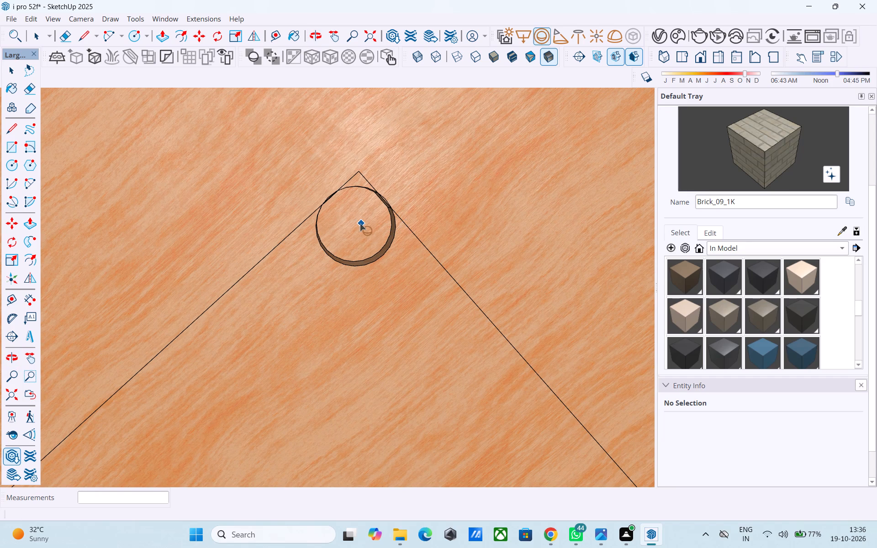
click(355, 225)
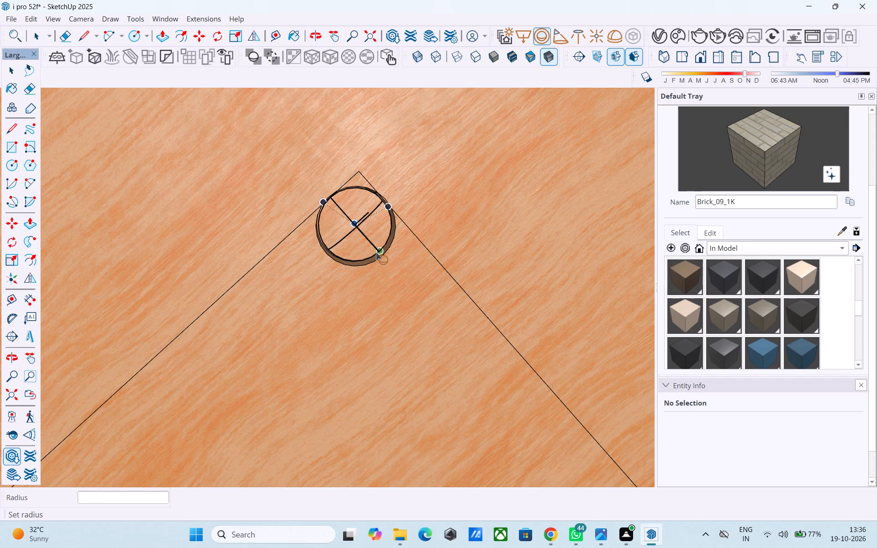
click(376, 253)
scroll(283, 207, down, 8)
middle_drag(344, 232, 233, 247)
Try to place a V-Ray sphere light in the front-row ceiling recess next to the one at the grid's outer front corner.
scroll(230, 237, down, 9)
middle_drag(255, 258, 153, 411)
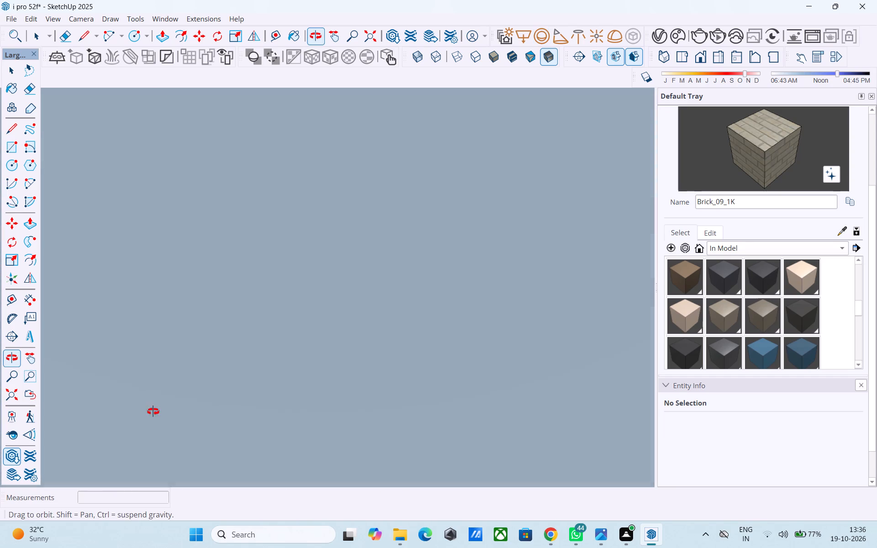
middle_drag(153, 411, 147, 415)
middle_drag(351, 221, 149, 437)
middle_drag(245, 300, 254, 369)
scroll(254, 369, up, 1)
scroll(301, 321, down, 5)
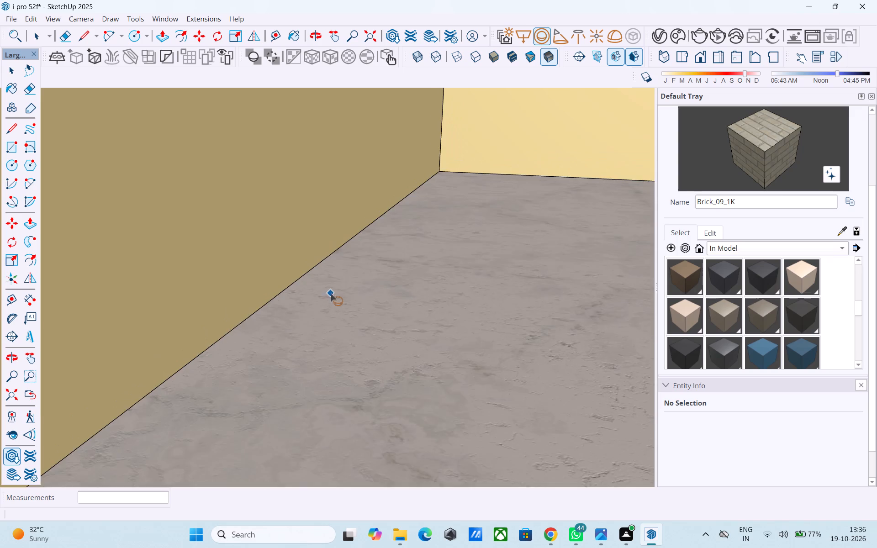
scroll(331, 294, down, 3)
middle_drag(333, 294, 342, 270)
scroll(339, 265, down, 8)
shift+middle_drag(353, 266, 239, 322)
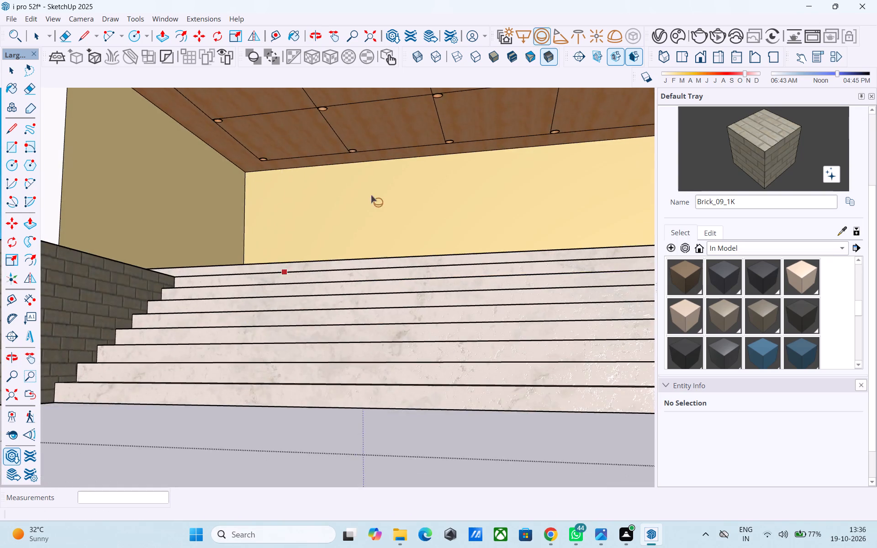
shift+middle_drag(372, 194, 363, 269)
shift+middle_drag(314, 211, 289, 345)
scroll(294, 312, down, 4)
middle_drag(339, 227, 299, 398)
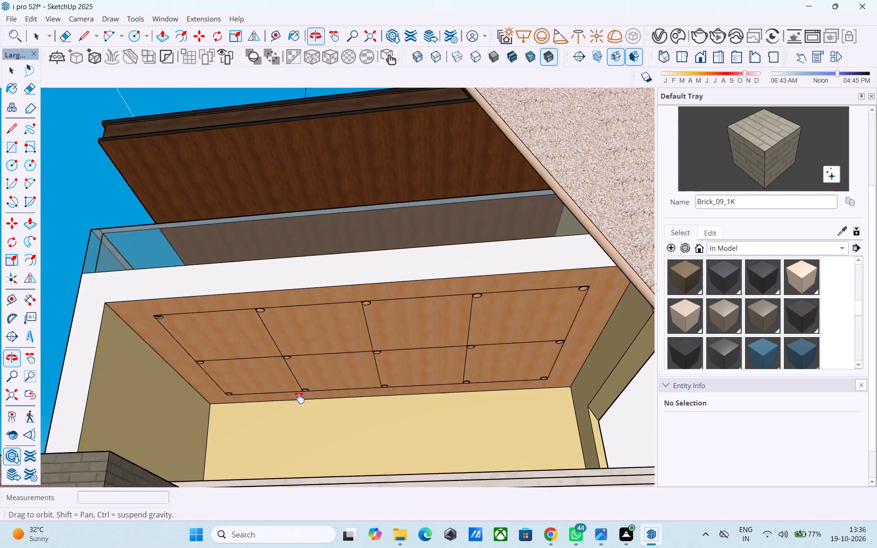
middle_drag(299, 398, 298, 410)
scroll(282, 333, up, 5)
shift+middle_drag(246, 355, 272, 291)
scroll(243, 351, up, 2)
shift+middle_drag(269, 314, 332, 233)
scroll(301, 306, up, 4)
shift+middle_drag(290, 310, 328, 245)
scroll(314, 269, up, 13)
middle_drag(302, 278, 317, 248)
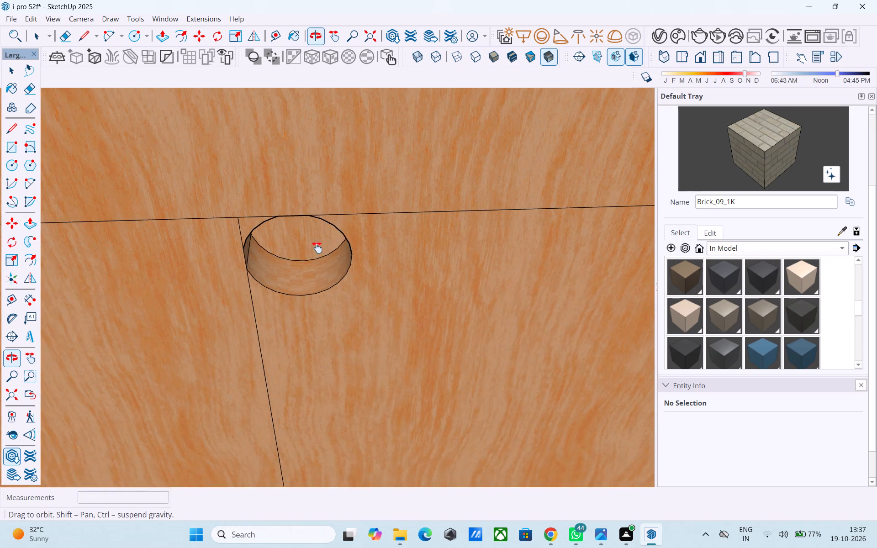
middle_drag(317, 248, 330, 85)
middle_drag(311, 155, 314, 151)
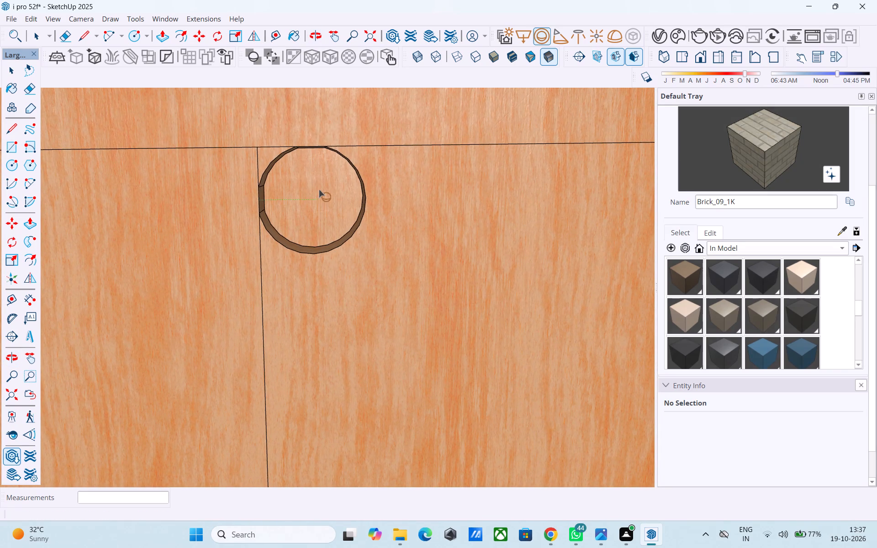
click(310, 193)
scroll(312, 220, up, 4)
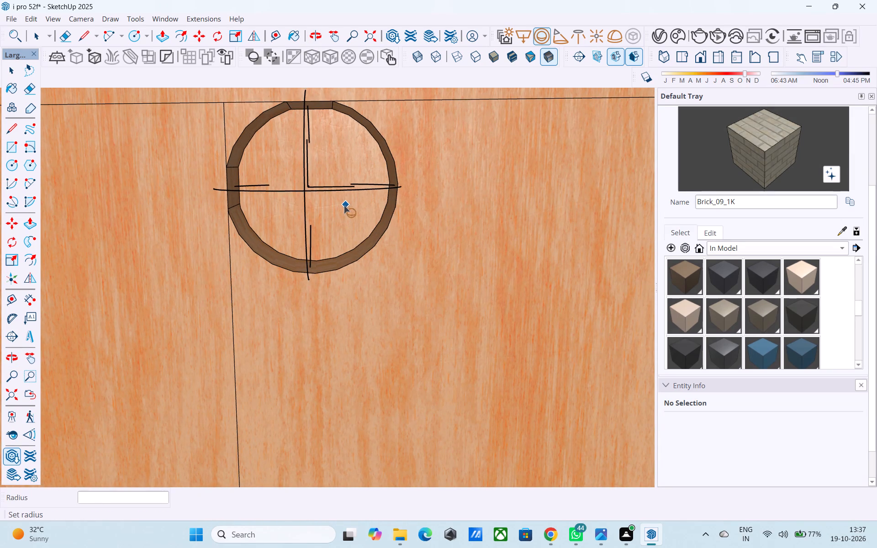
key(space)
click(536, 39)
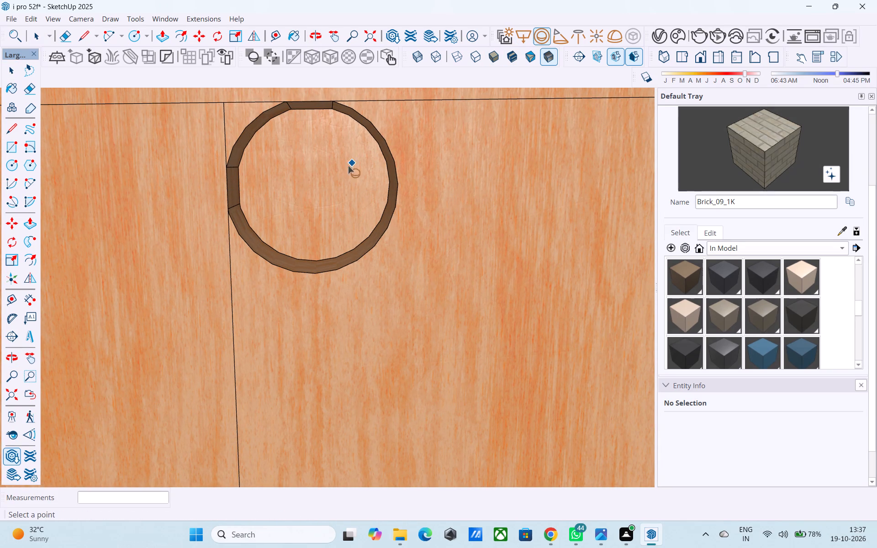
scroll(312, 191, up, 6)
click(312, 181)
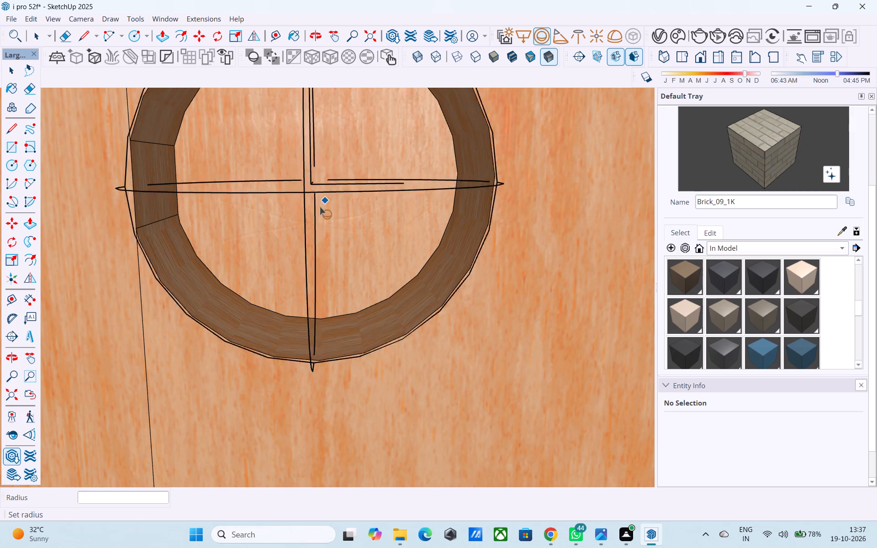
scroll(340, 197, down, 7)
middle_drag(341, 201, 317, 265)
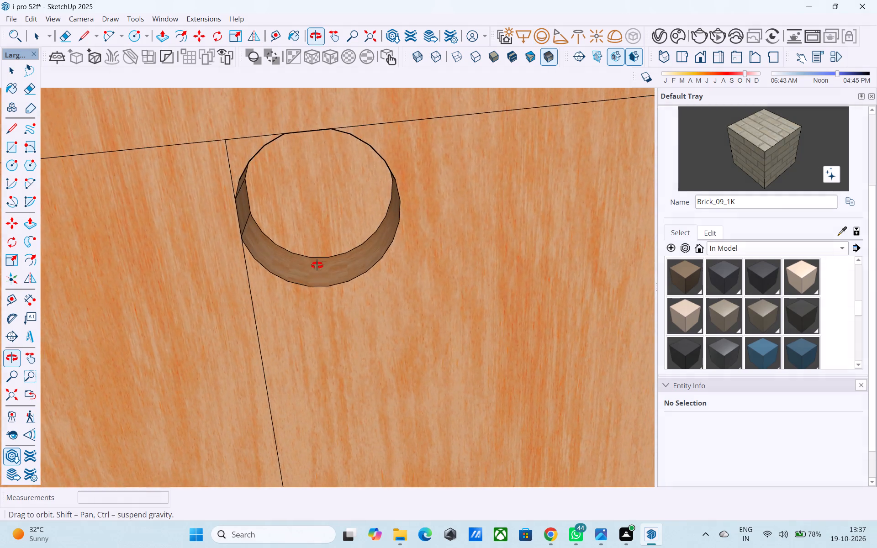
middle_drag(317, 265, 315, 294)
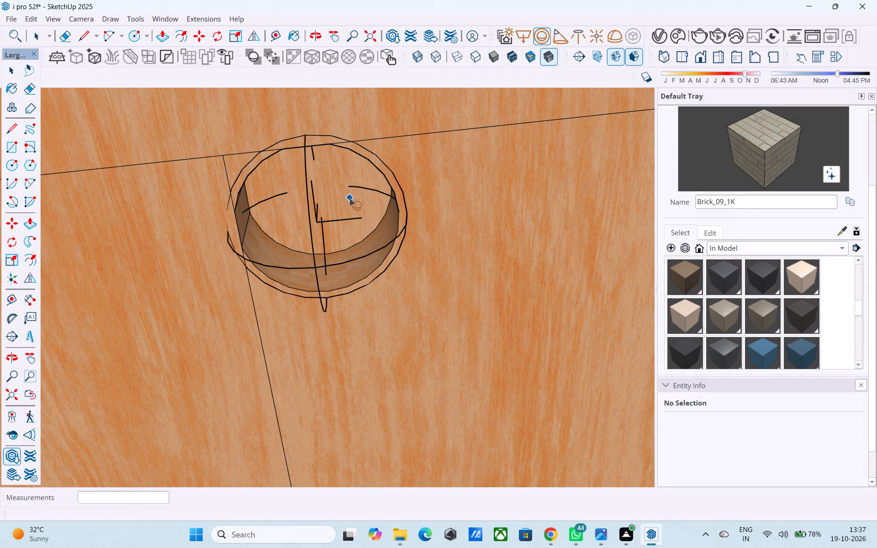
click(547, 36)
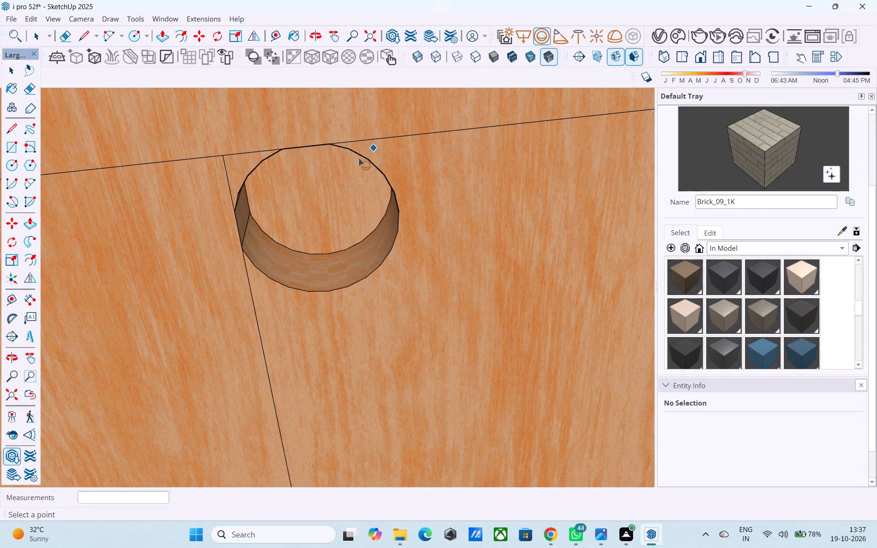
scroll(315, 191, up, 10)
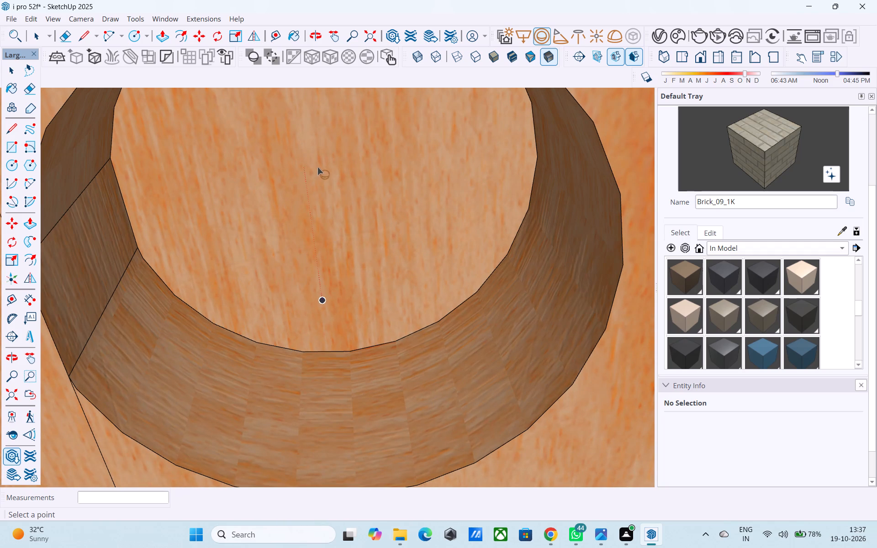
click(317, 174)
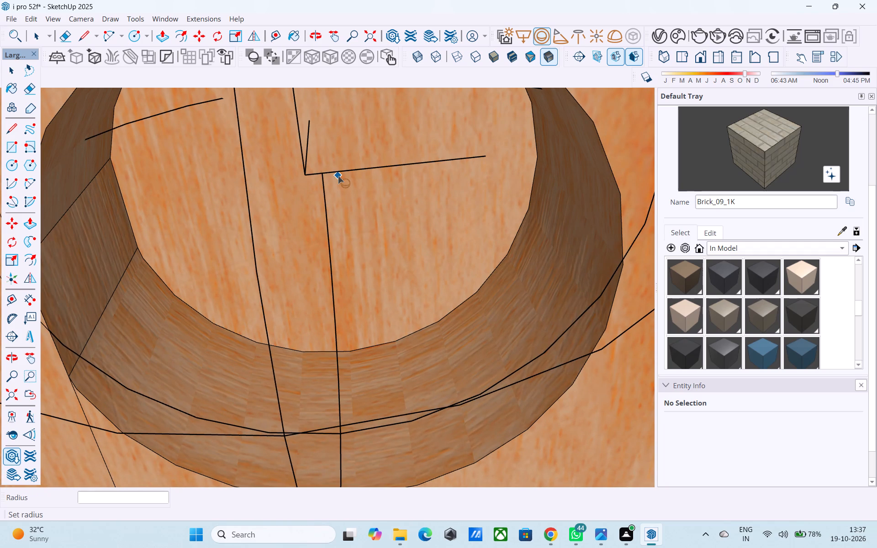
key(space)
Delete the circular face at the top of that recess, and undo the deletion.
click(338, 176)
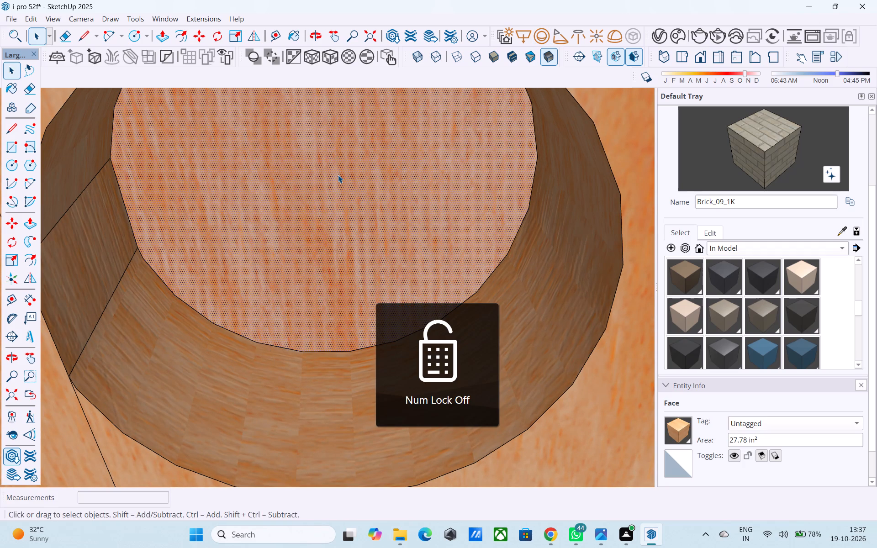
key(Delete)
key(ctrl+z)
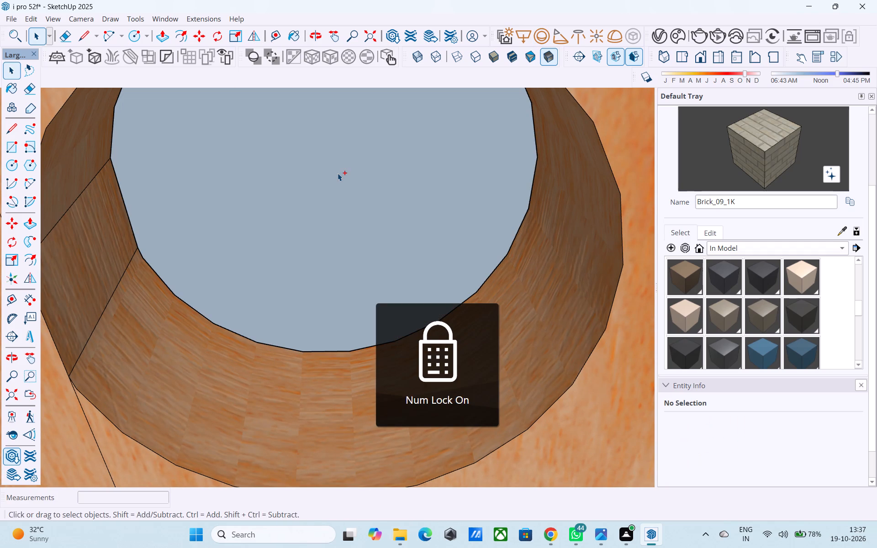
Place a V-Ray sphere light centred in this second front-row recess, its radius reaching near the recess edge.
click(539, 41)
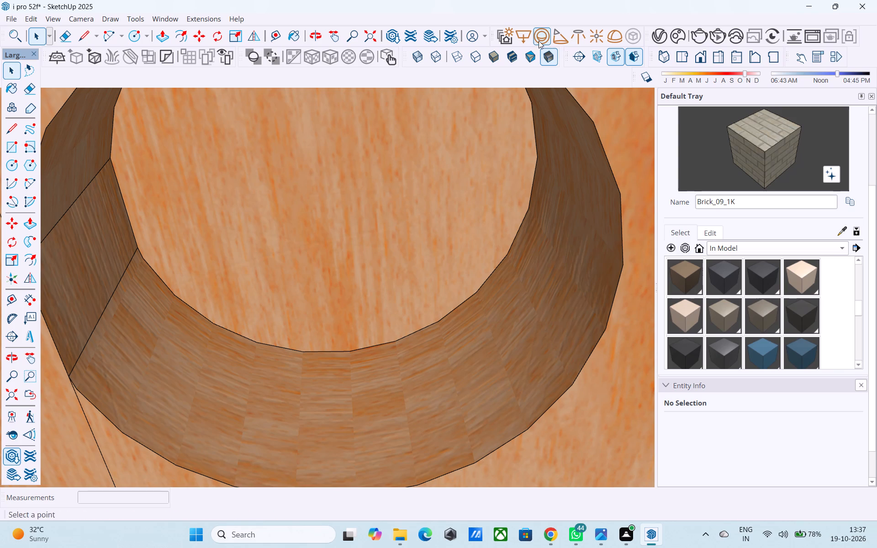
click(320, 166)
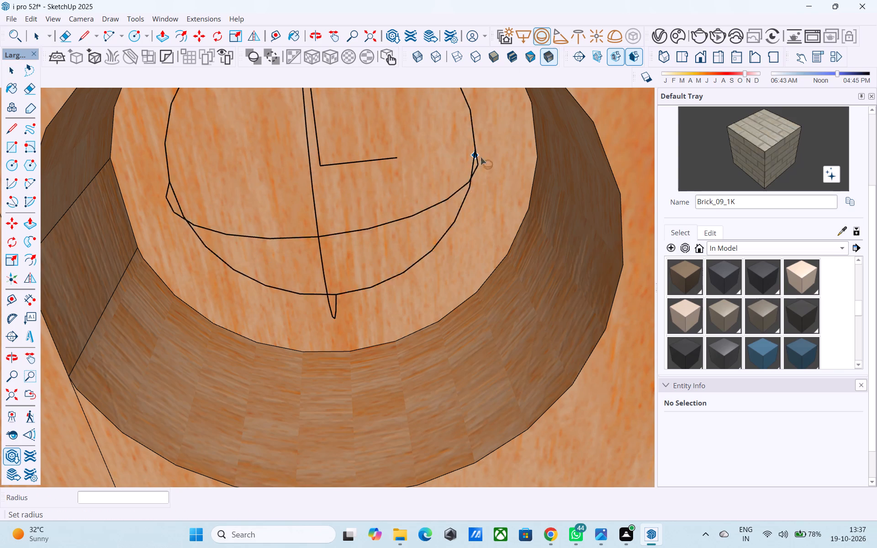
click(527, 162)
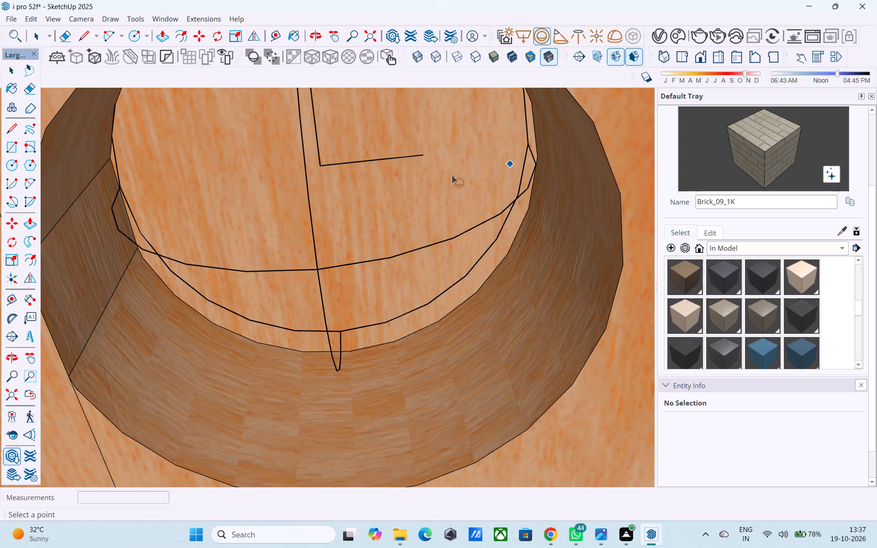
Place a V-Ray sphere light centred in the middle recess of the ceiling grid's front row, its radius just inside the edge.
scroll(325, 190, down, 20)
scroll(325, 190, down, 10)
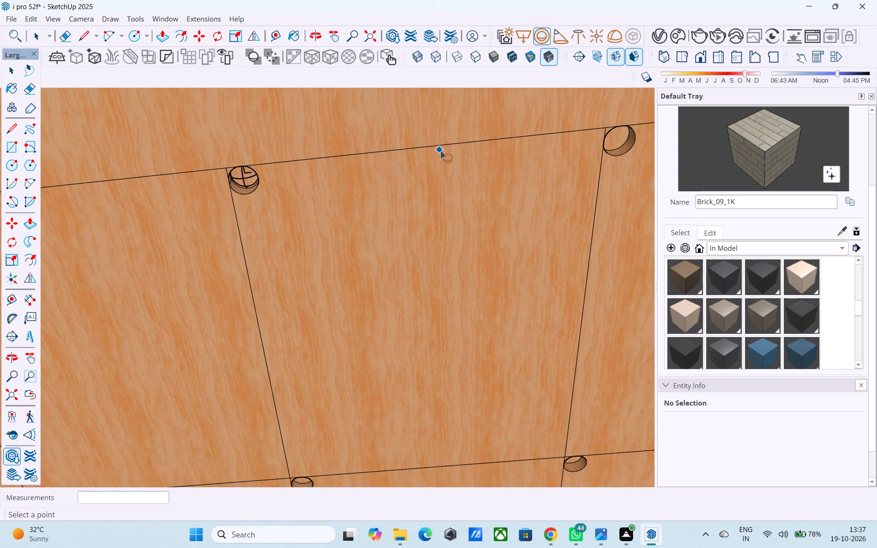
scroll(442, 151, down, 1)
middle_drag(444, 151, 236, 202)
scroll(412, 178, up, 9)
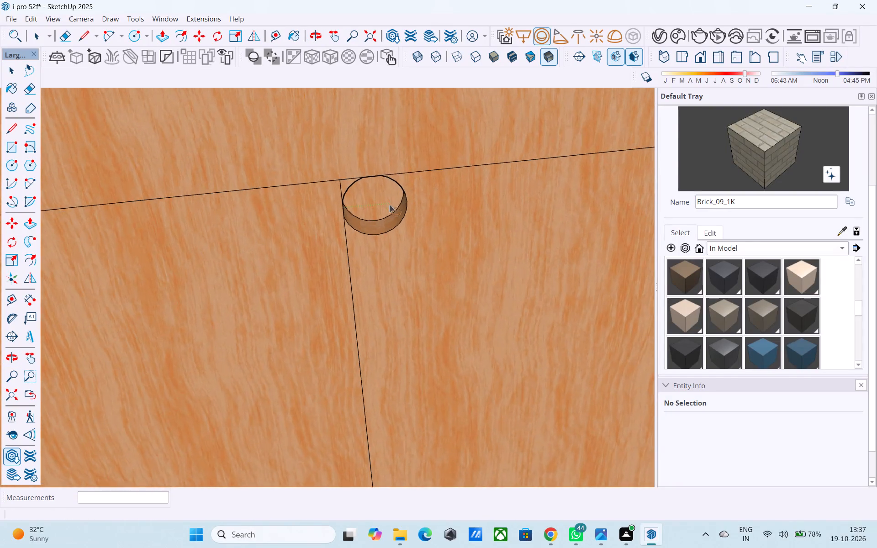
scroll(389, 205, up, 11)
middle_drag(365, 196, 344, 160)
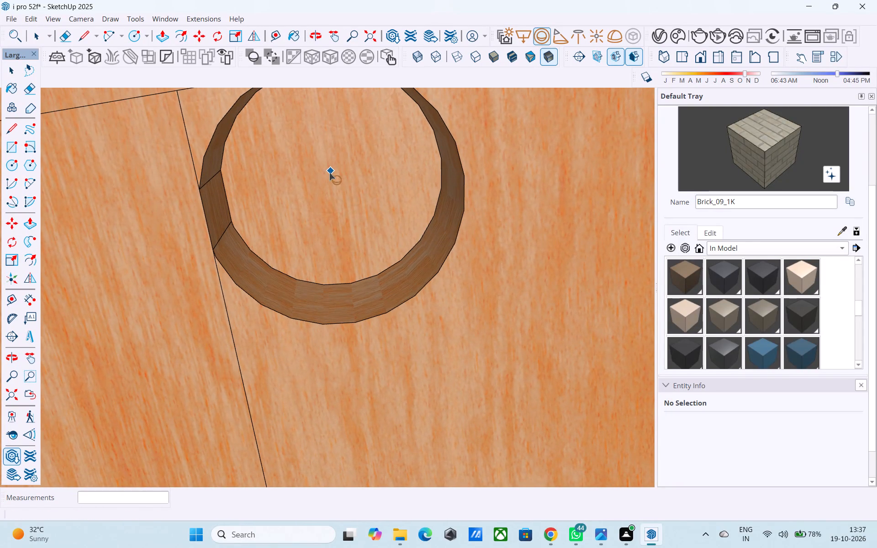
click(332, 178)
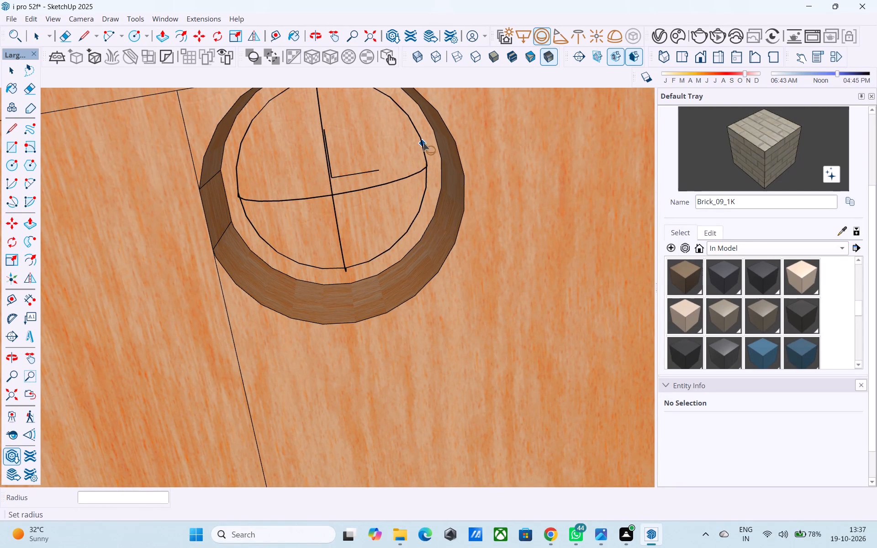
click(426, 142)
Place a V-Ray sphere light centred in the fourth front-row recess, its radius reaching near the recess edge.
scroll(311, 191, down, 4)
middle_drag(352, 183, 227, 216)
scroll(226, 212, down, 10)
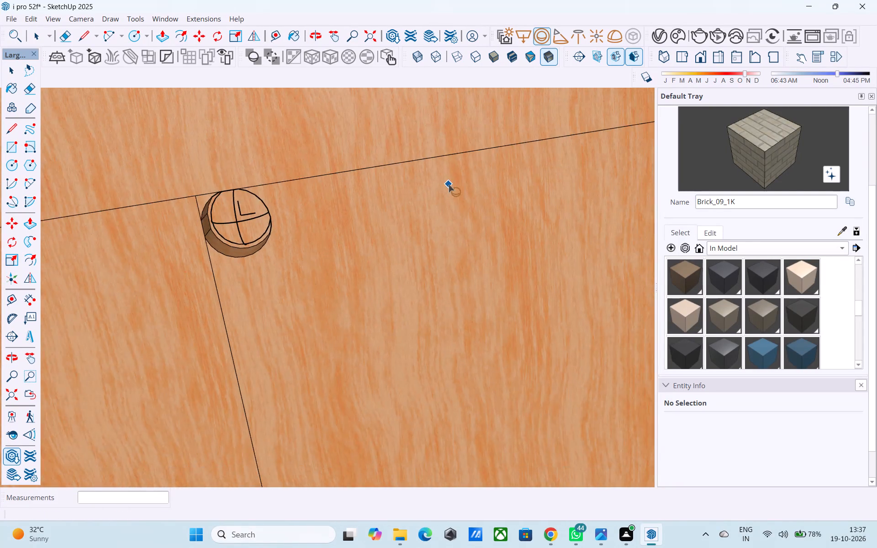
scroll(449, 184, down, 2)
middle_drag(449, 185, 61, 312)
shift+middle_drag(391, 286, 206, 265)
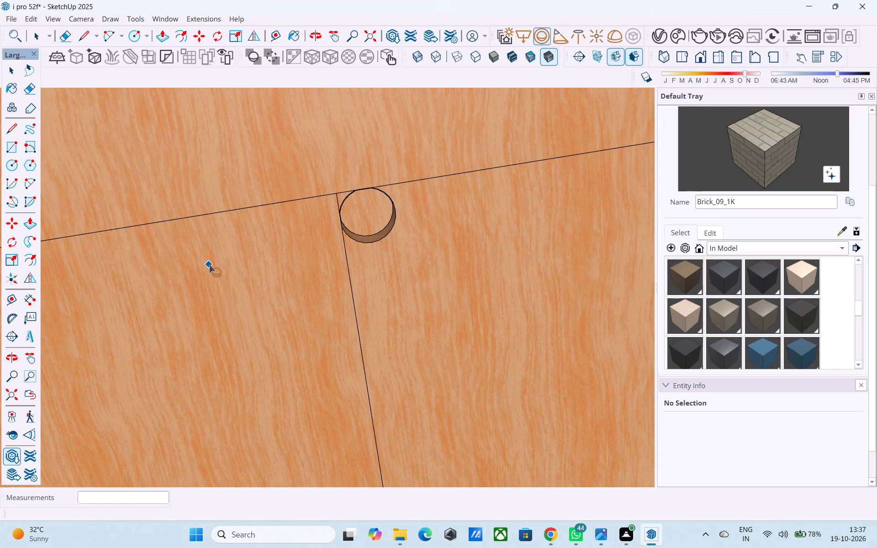
scroll(350, 246, up, 12)
click(380, 156)
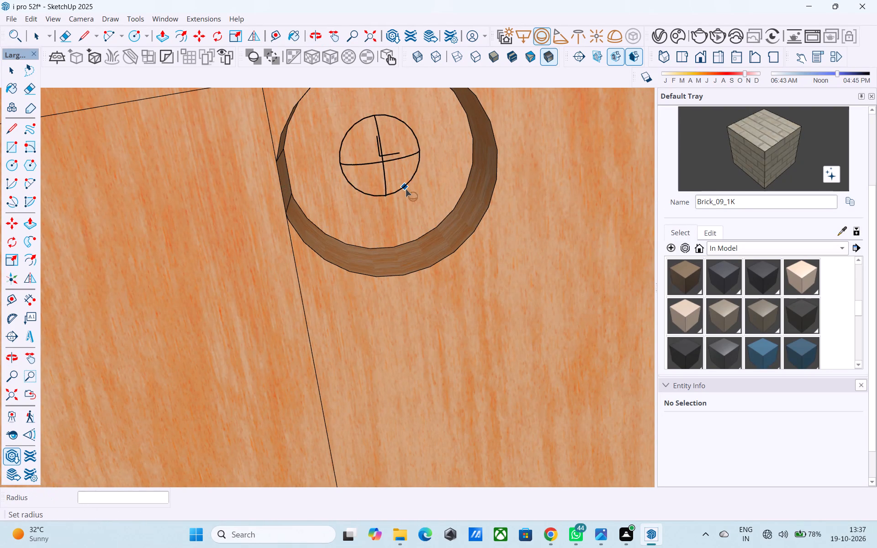
click(428, 229)
Place a V-Ray sphere light centred in the fifth, corner recess of the ceiling grid's front row, its radius reaching near the edge.
scroll(243, 263, down, 5)
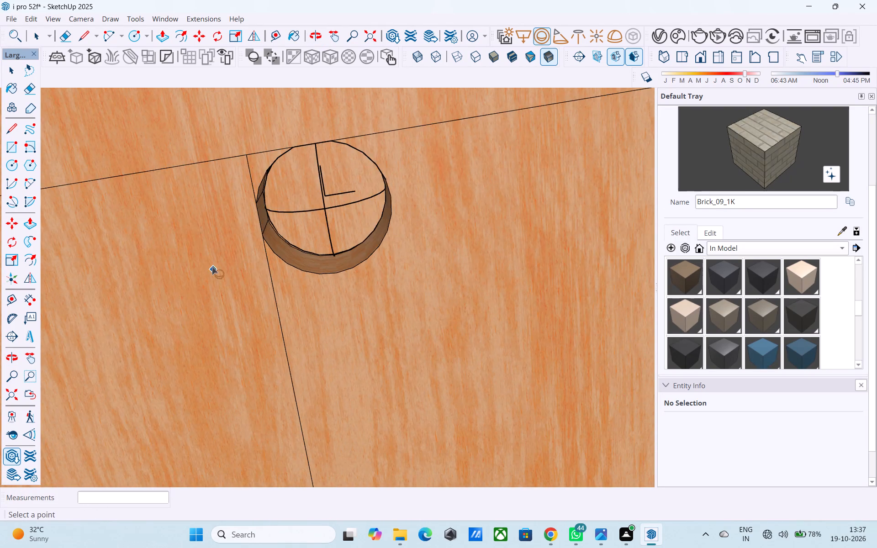
scroll(212, 267, down, 18)
middle_drag(371, 222, 386, 362)
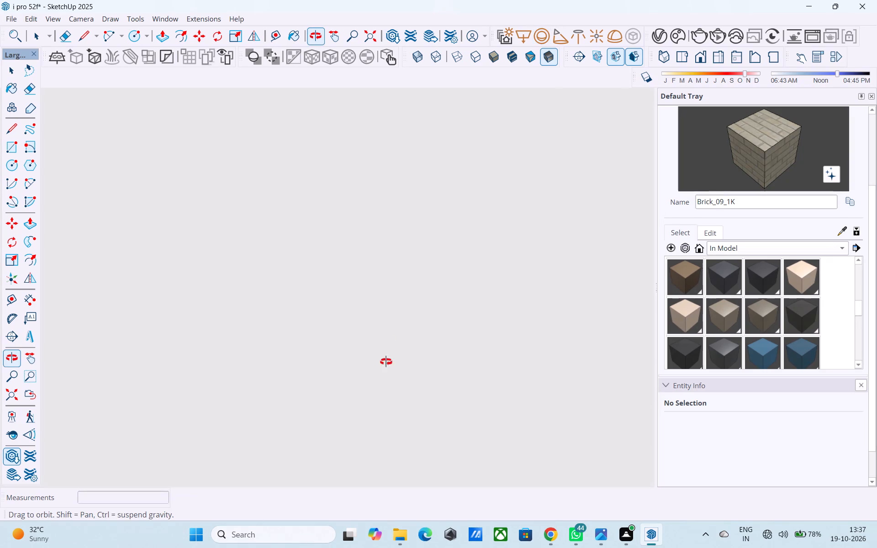
middle_drag(386, 362, 386, 431)
middle_drag(380, 247, 396, 480)
scroll(468, 235, up, 1)
scroll(468, 235, down, 4)
shift+middle_drag(468, 235, 406, 388)
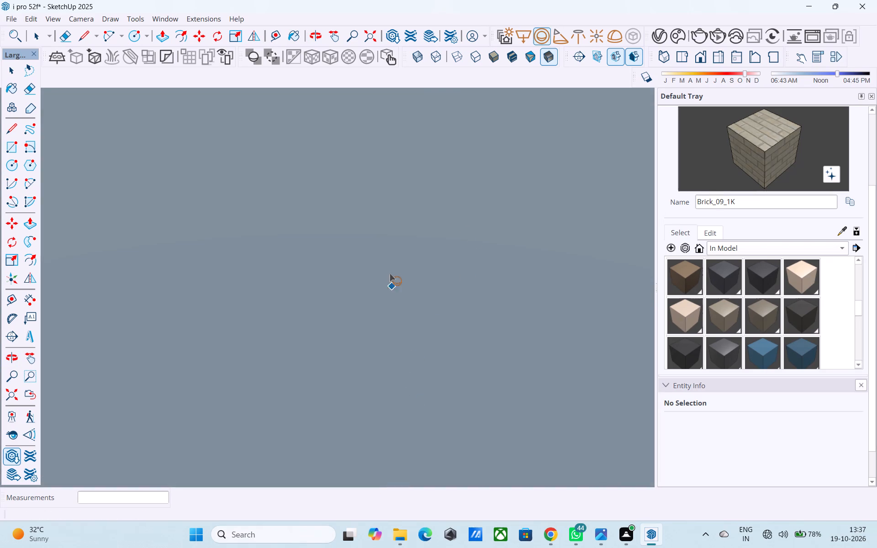
scroll(390, 274, down, 20)
scroll(390, 274, down, 20)
scroll(390, 274, down, 8)
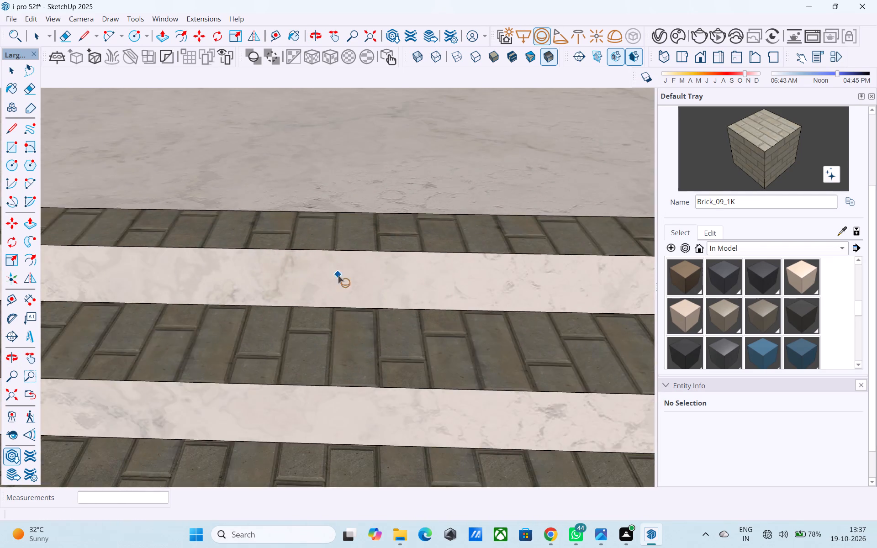
scroll(338, 275, down, 6)
middle_drag(338, 253, 367, 131)
scroll(362, 148, down, 16)
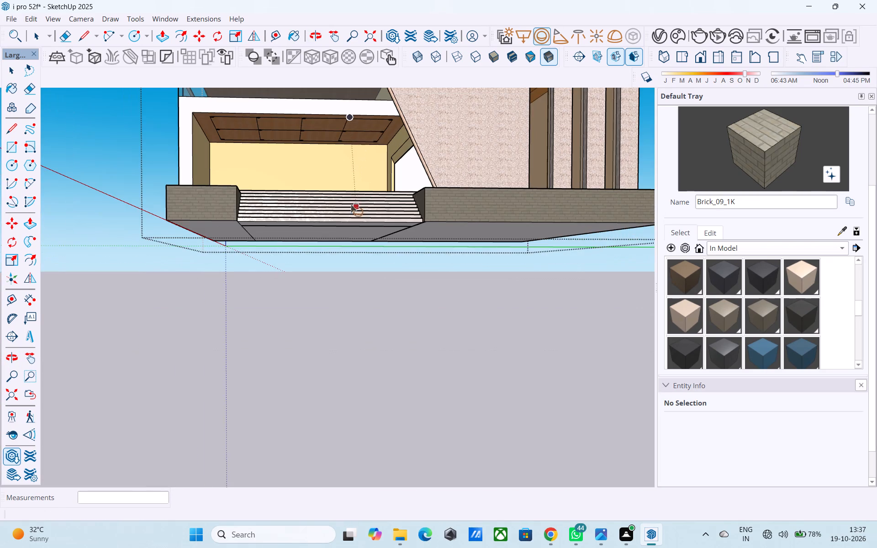
scroll(361, 146, down, 1)
middle_drag(361, 146, 342, 261)
scroll(337, 270, up, 10)
middle_drag(358, 311, 369, 242)
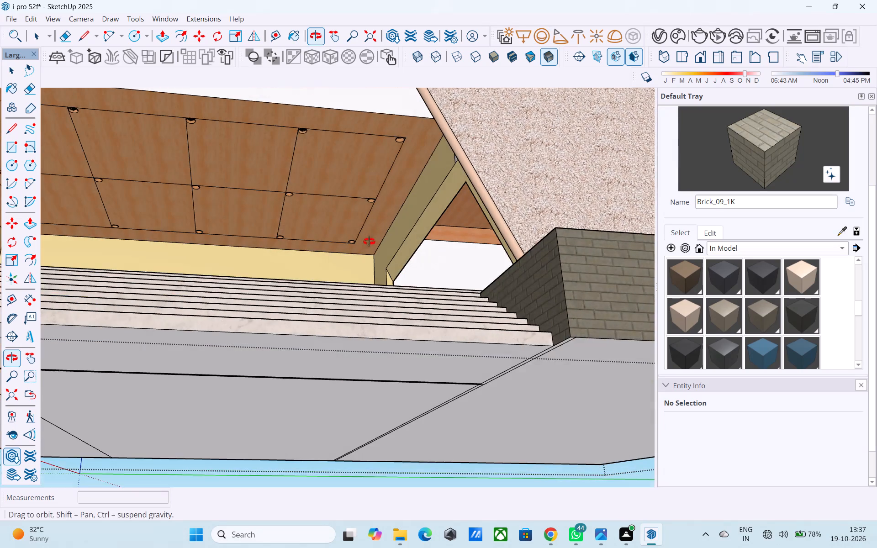
middle_drag(369, 242, 370, 242)
scroll(403, 158, up, 8)
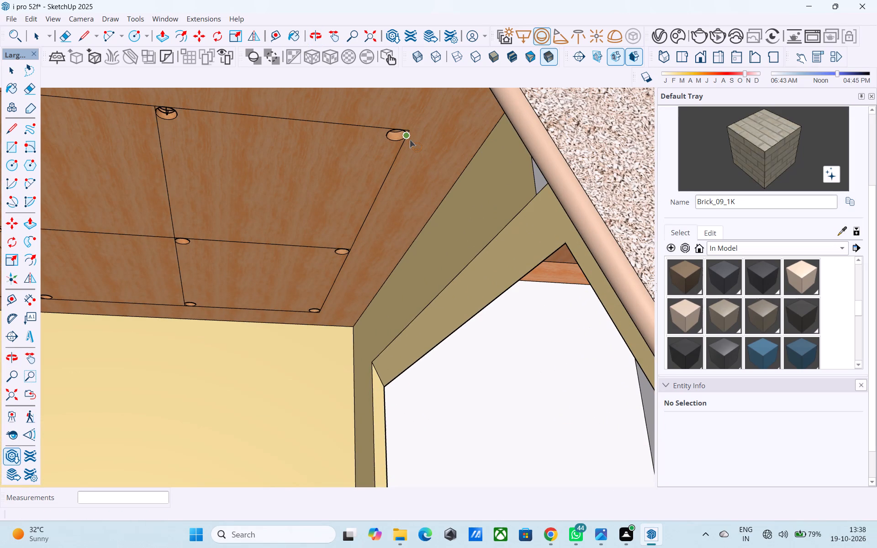
scroll(408, 139, up, 1)
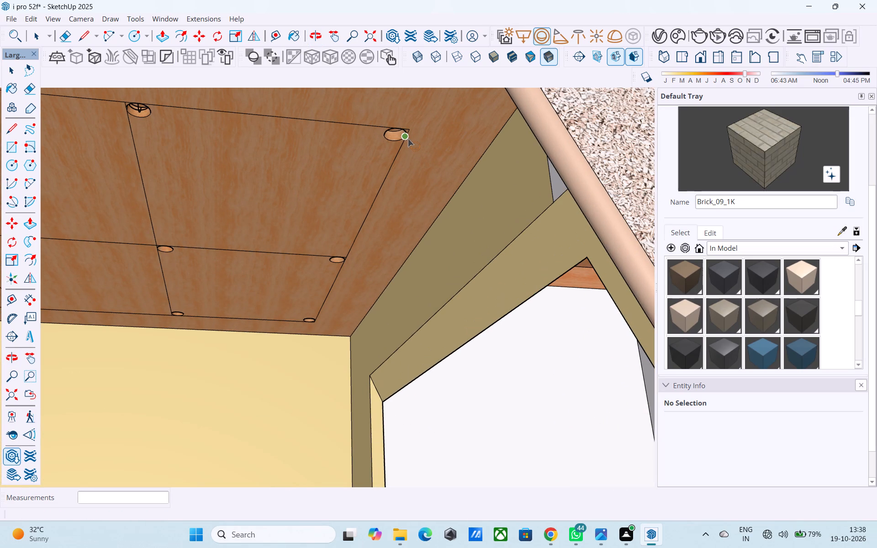
shift+middle_drag(409, 142, 385, 138)
scroll(382, 216, up, 6)
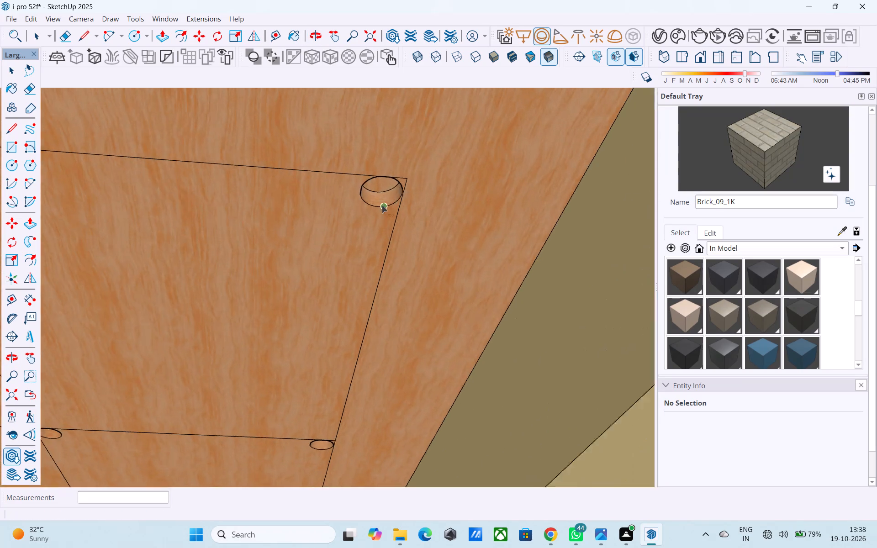
shift+middle_drag(382, 205, 372, 132)
scroll(357, 273, up, 5)
middle_drag(359, 256, 332, 154)
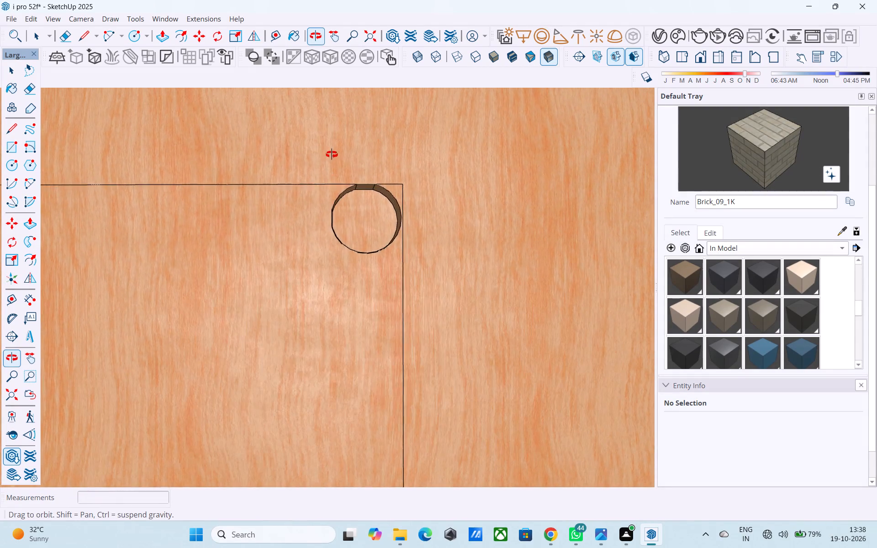
middle_drag(332, 154, 332, 169)
scroll(351, 209, up, 7)
click(376, 233)
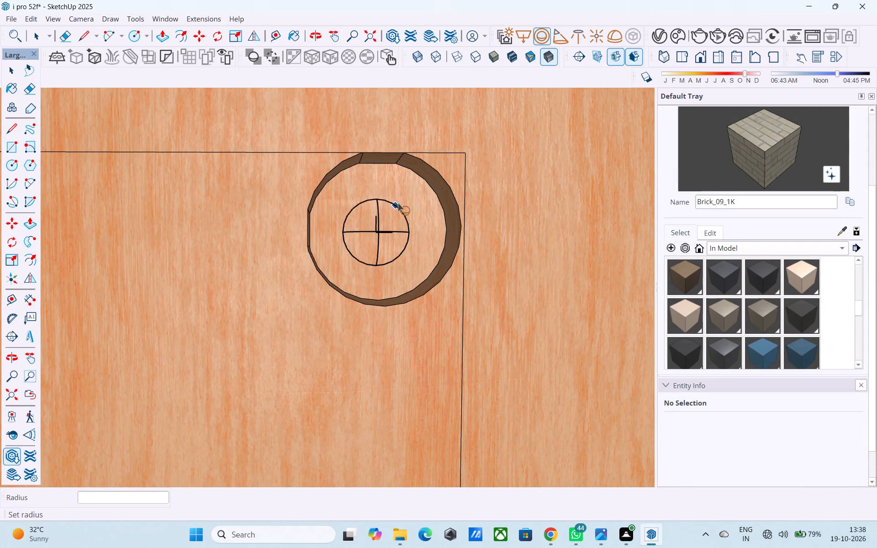
click(428, 181)
Place a V-Ray sphere light centred in the fourth recess of the ceiling grid's middle row, its radius just inside the recess edge.
scroll(423, 193, down, 7)
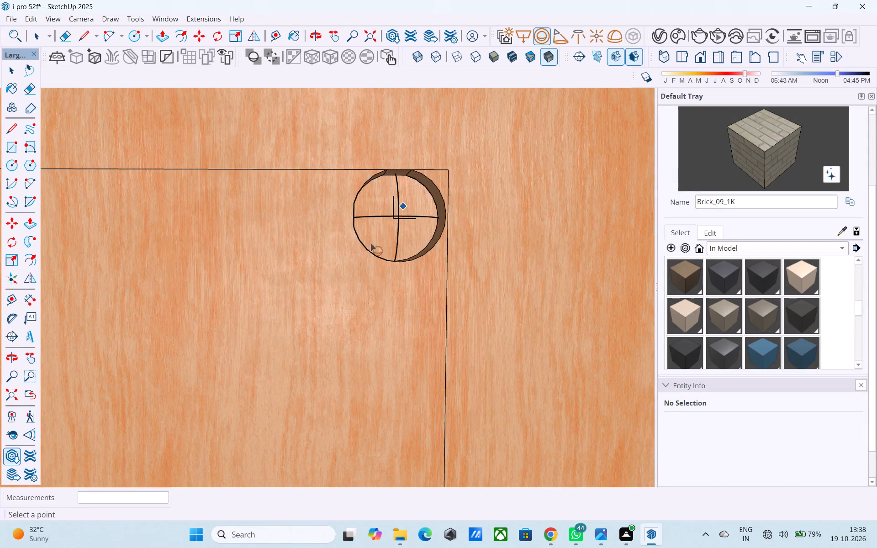
scroll(370, 243, down, 14)
middle_drag(356, 331, 248, 547)
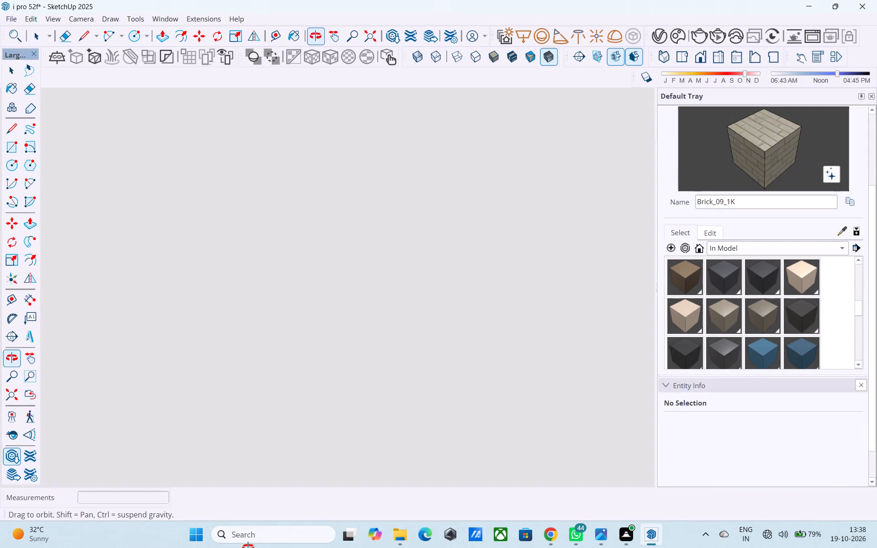
middle_drag(248, 547, 239, 544)
middle_drag(271, 419, 260, 536)
middle_drag(360, 367, 314, 497)
scroll(349, 358, down, 3)
middle_drag(349, 358, 300, 547)
shift+middle_drag(395, 299, 445, 547)
scroll(452, 407, down, 2)
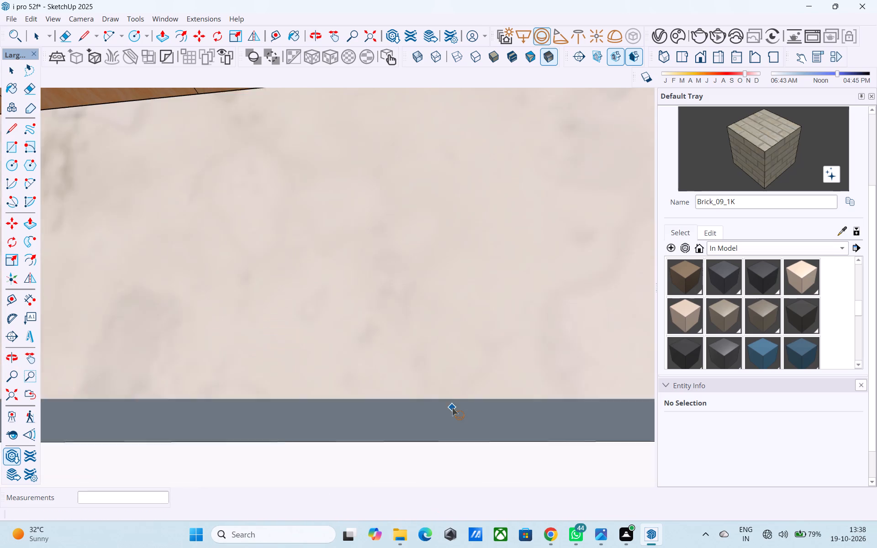
scroll(452, 408, down, 14)
shift+middle_drag(388, 289, 357, 429)
scroll(367, 360, down, 13)
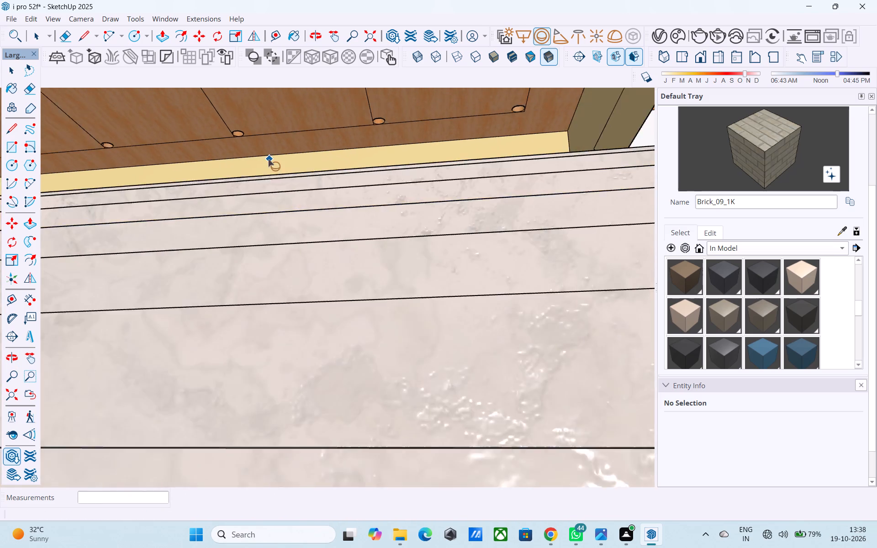
scroll(268, 159, down, 5)
middle_drag(274, 188, 278, 421)
shift+middle_drag(340, 207, 353, 318)
middle_drag(367, 263, 300, 479)
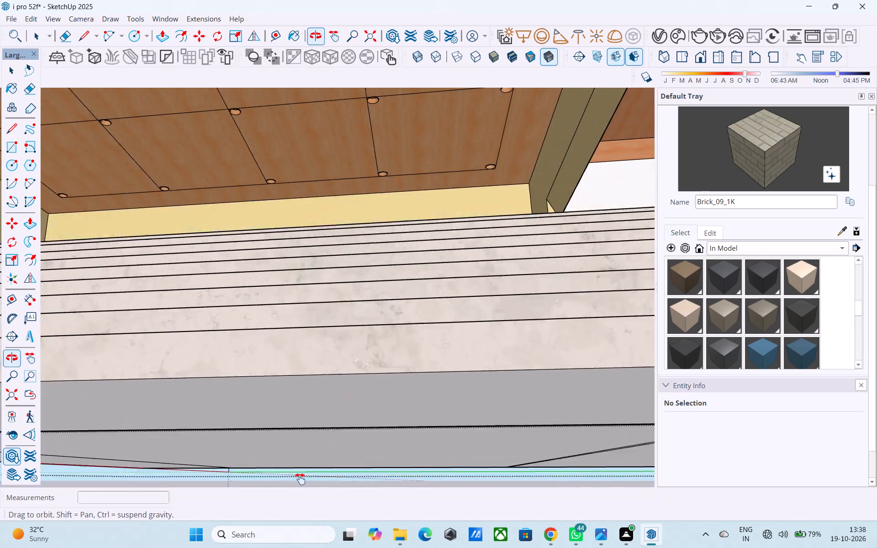
middle_drag(300, 479, 267, 526)
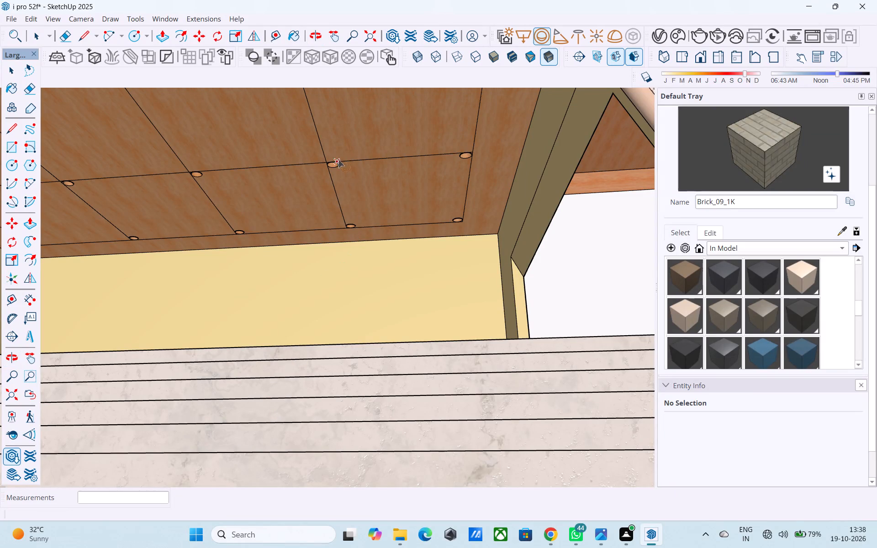
middle_drag(338, 158, 344, 207)
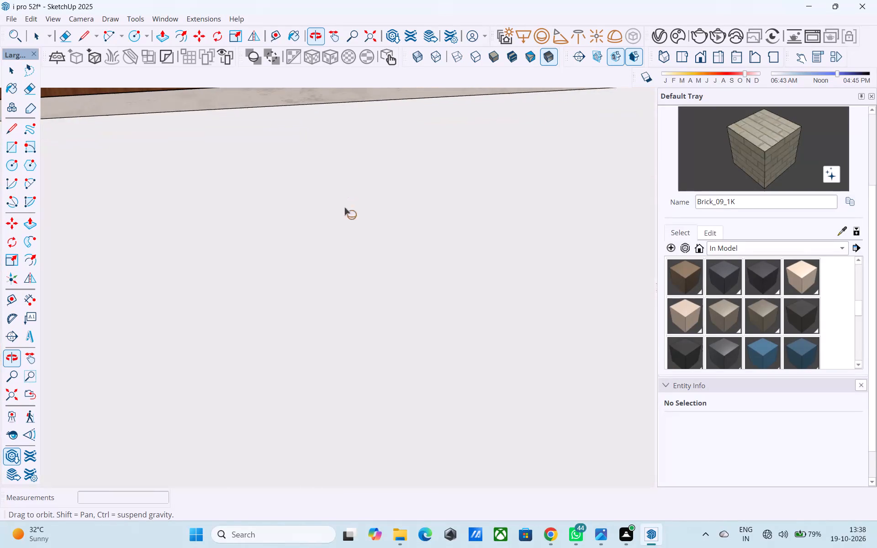
middle_drag(344, 207, 348, 203)
middle_drag(336, 257, 354, 506)
scroll(396, 202, down, 12)
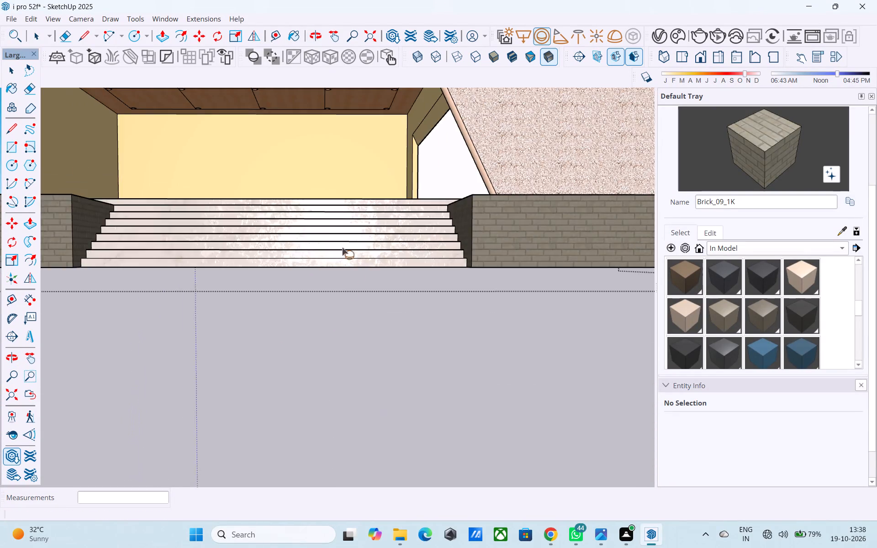
shift+middle_drag(341, 236, 360, 411)
shift+middle_drag(356, 266, 359, 341)
scroll(359, 317, up, 8)
shift+middle_drag(353, 293, 345, 357)
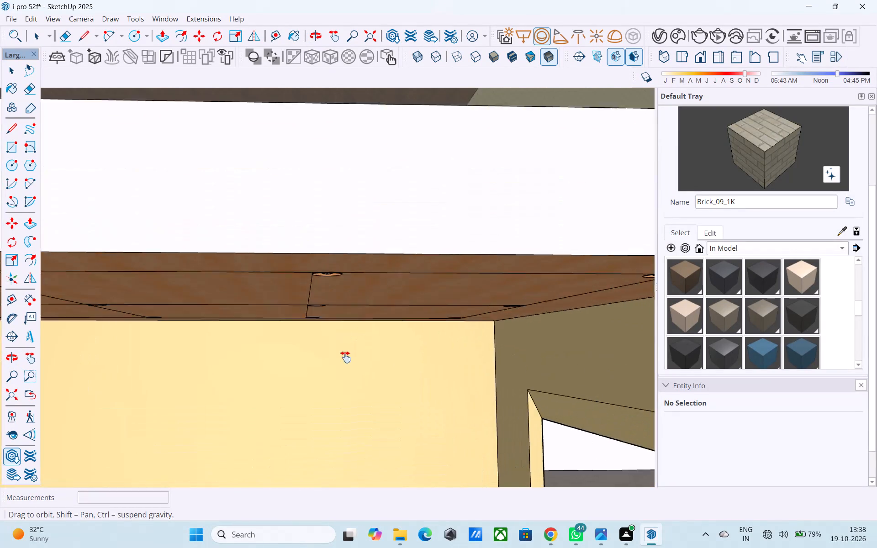
shift+middle_drag(345, 357, 348, 254)
shift+middle_drag(329, 367, 311, 186)
shift+middle_drag(329, 355, 338, 228)
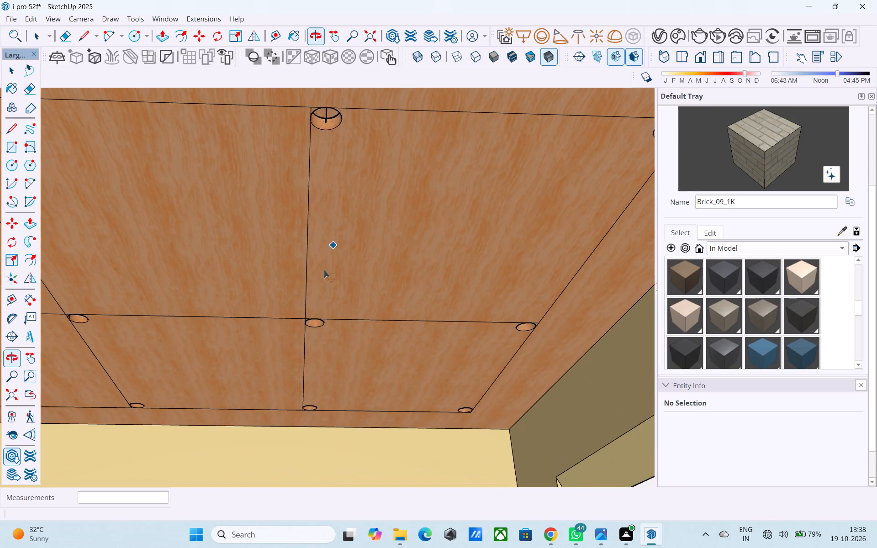
scroll(310, 297, up, 14)
middle_drag(307, 333, 321, 183)
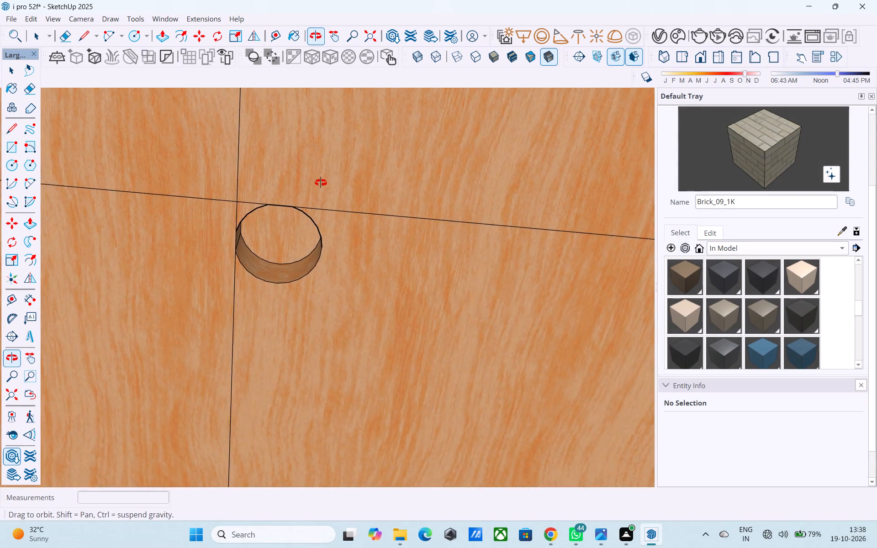
middle_drag(321, 183, 326, 153)
scroll(326, 154, up, 1)
click(277, 237)
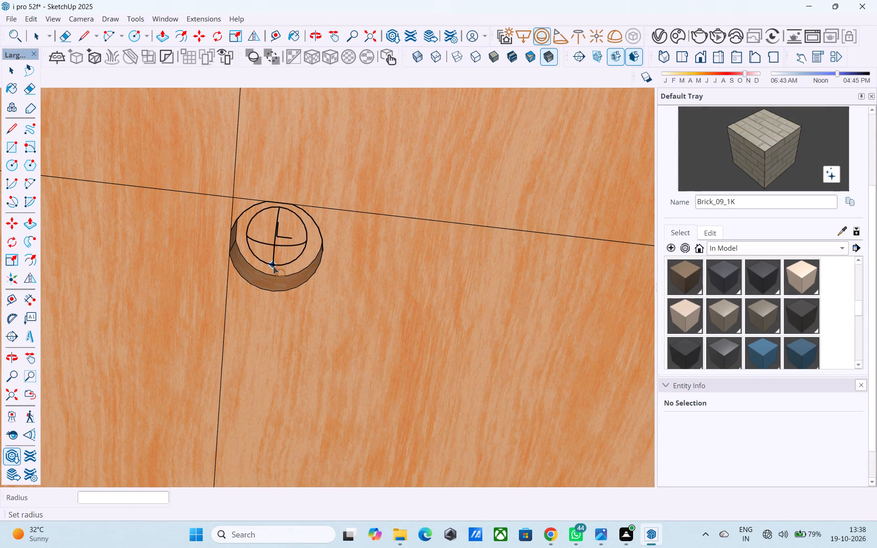
click(274, 269)
Place a V-Ray sphere light centred in the fifth, end recess of the ceiling grid's middle row, its radius reaching near the edge.
scroll(265, 277, down, 5)
middle_drag(259, 290, 257, 386)
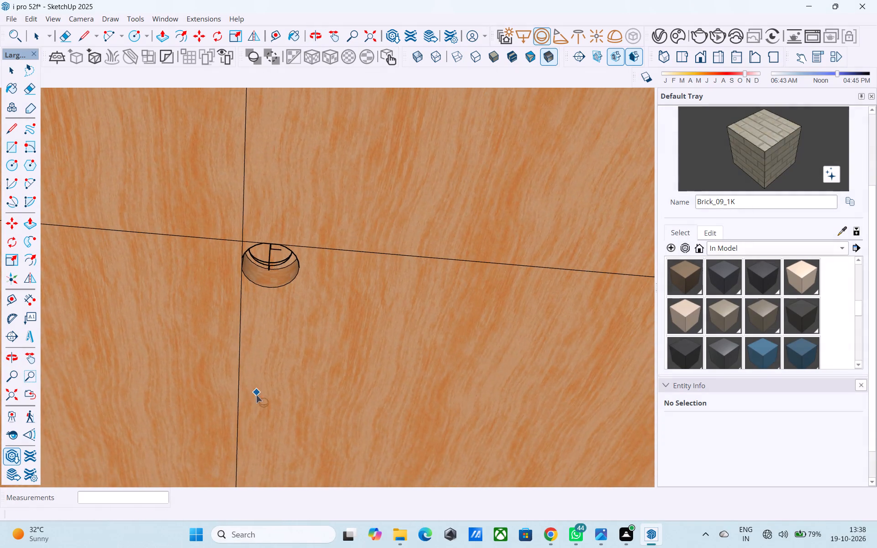
scroll(258, 431, down, 2)
middle_drag(269, 410, 268, 427)
scroll(271, 400, down, 5)
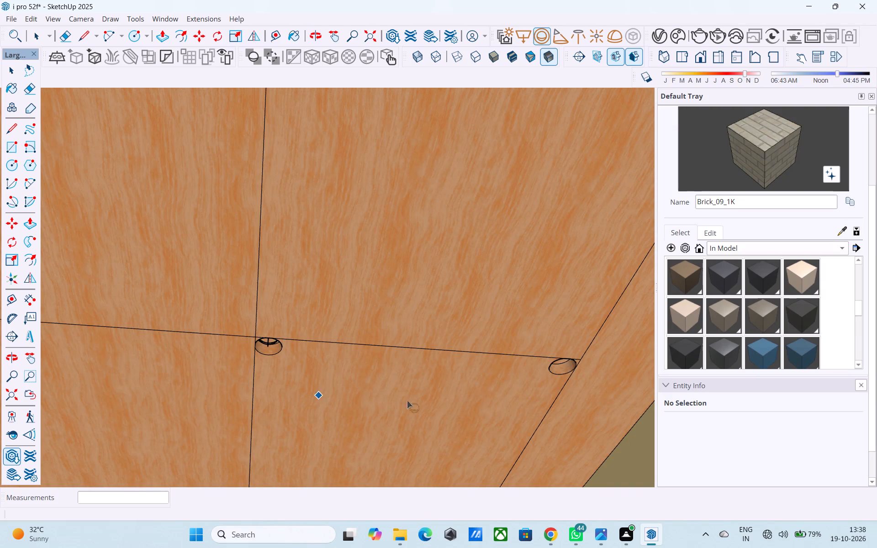
scroll(562, 366, up, 10)
middle_drag(566, 363, 546, 330)
scroll(580, 350, up, 3)
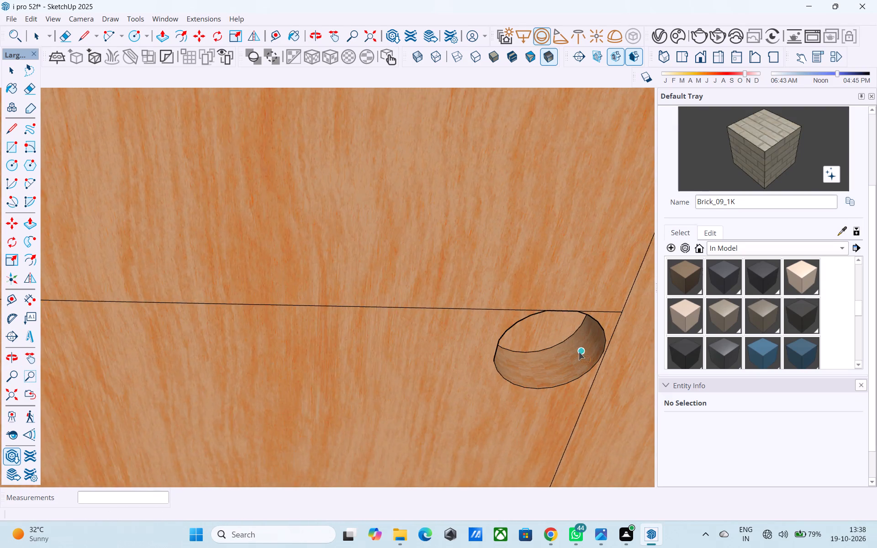
scroll(579, 352, up, 4)
middle_drag(537, 337, 511, 263)
shift+middle_drag(492, 316, 490, 314)
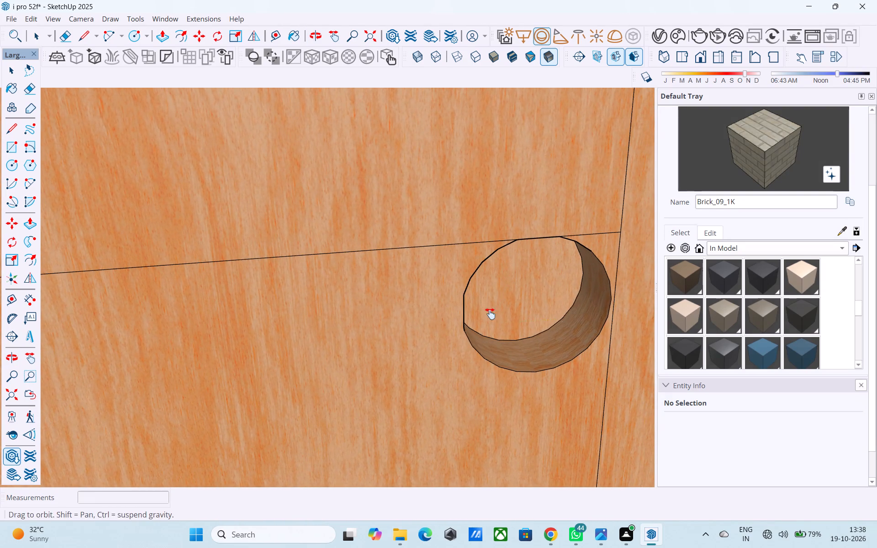
shift+middle_drag(490, 314, 417, 247)
click(455, 213)
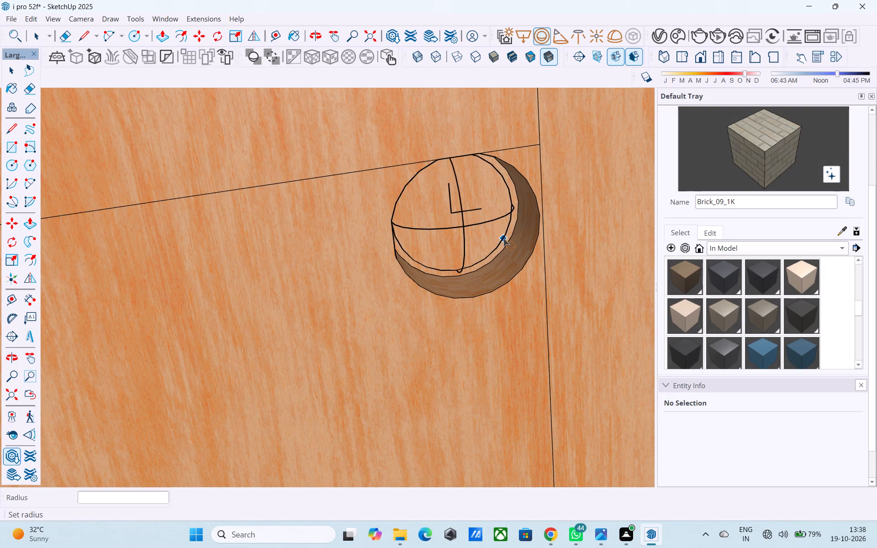
click(503, 238)
Place a V-Ray sphere light centred in the fourth recess of the ceiling grid's back row, its radius reaching near the recess edge.
scroll(503, 237, down, 11)
middle_drag(459, 344, 480, 383)
middle_drag(452, 327, 483, 383)
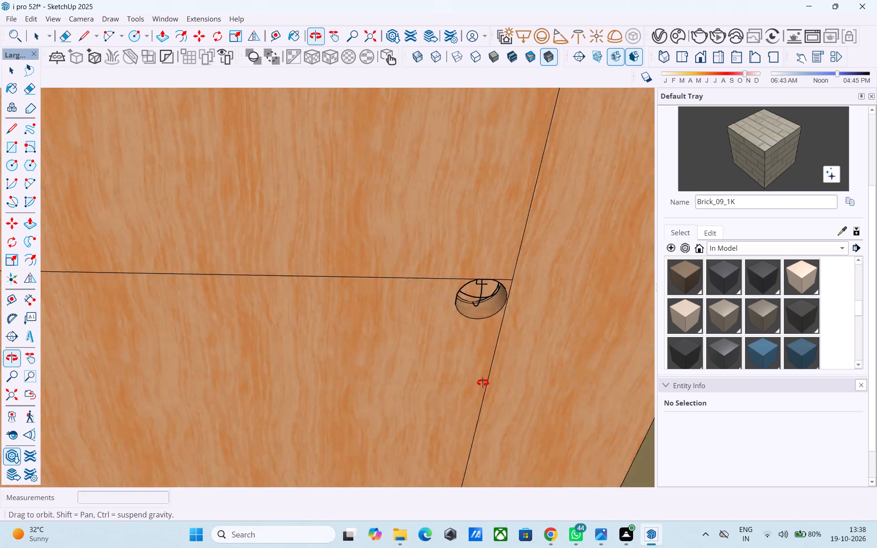
middle_drag(483, 383, 499, 409)
scroll(473, 309, down, 4)
middle_drag(417, 263, 500, 427)
scroll(455, 352, down, 4)
middle_drag(280, 306, 354, 348)
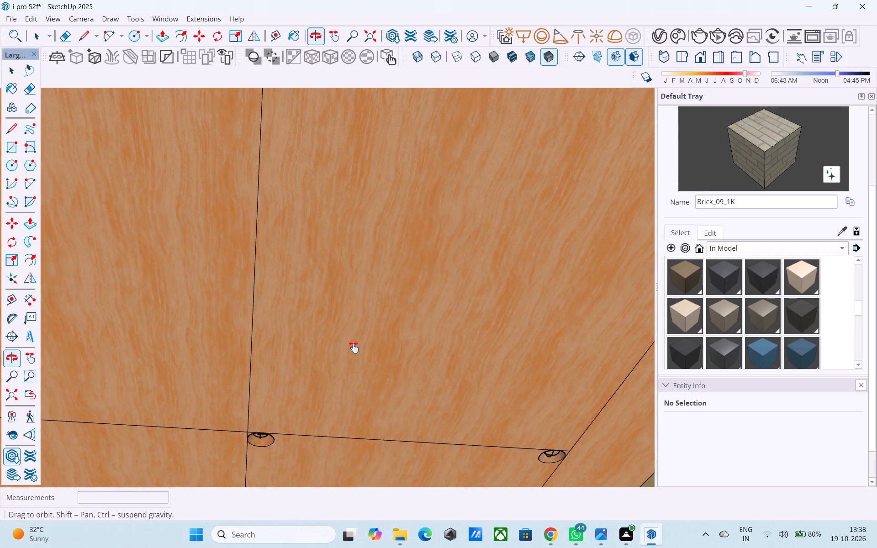
middle_drag(354, 348, 382, 357)
scroll(381, 352, down, 2)
shift+middle_drag(276, 284, 493, 229)
shift+middle_drag(265, 285, 419, 400)
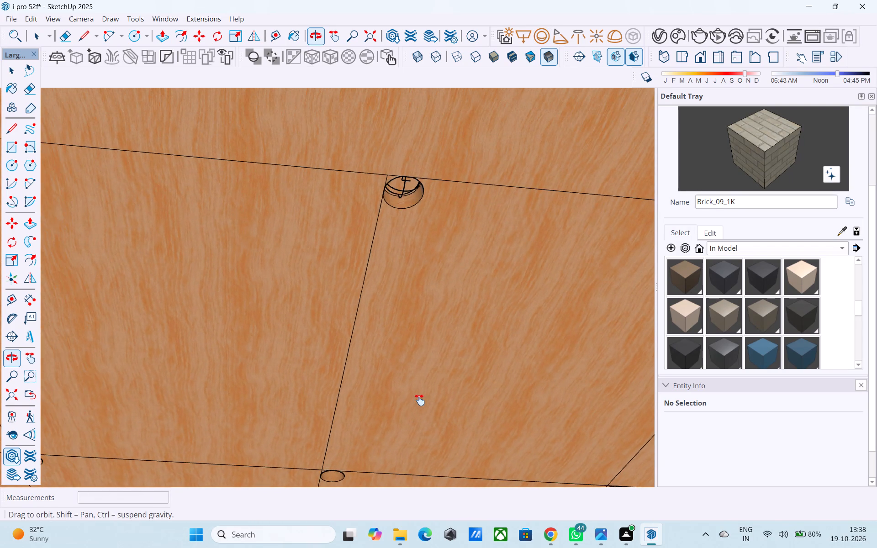
shift+middle_drag(419, 400, 342, 221)
shift+scroll(343, 223, up, 1)
shift+middle_drag(315, 390, 312, 279)
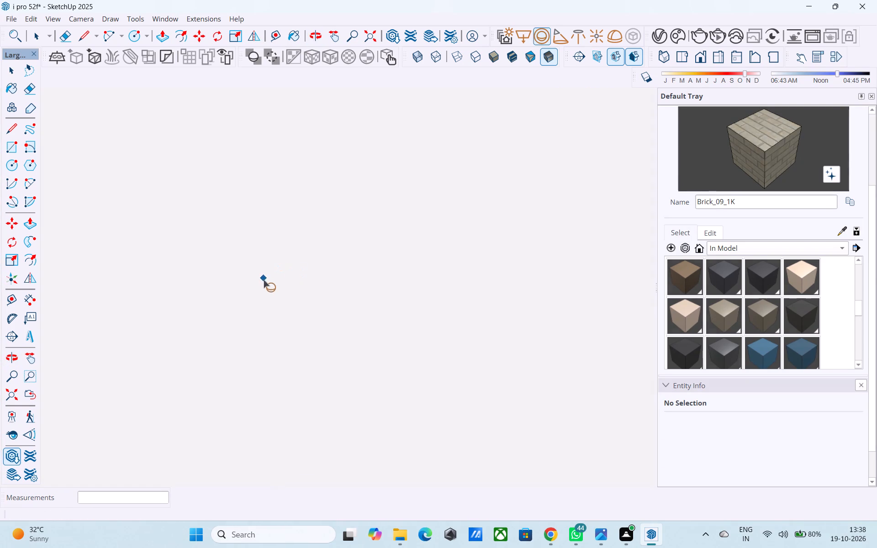
middle_drag(276, 273, 282, 547)
middle_drag(326, 251, 321, 321)
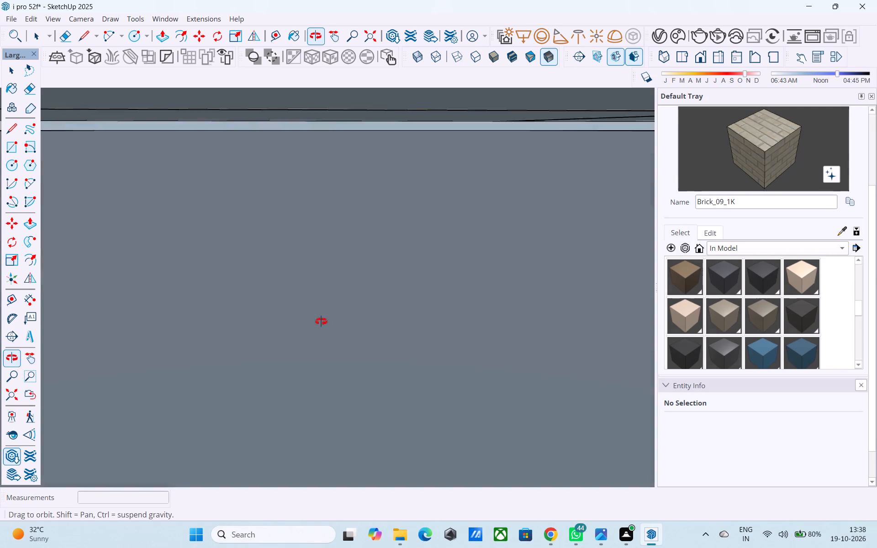
middle_drag(321, 321, 322, 317)
shift+middle_drag(344, 191, 329, 389)
shift+middle_drag(370, 222, 351, 427)
shift+middle_drag(353, 255, 342, 425)
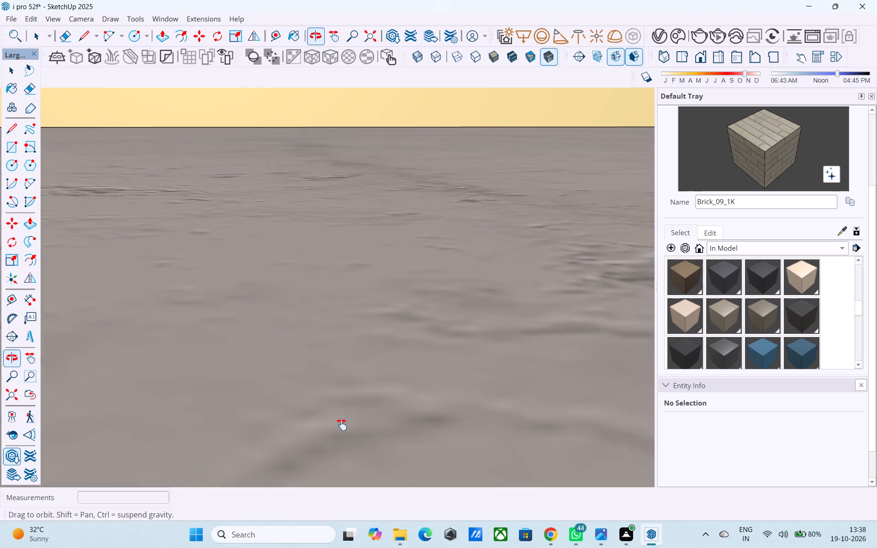
shift+middle_drag(342, 425, 359, 393)
scroll(347, 274, up, 1)
scroll(309, 159, down, 2)
middle_drag(306, 162, 321, 314)
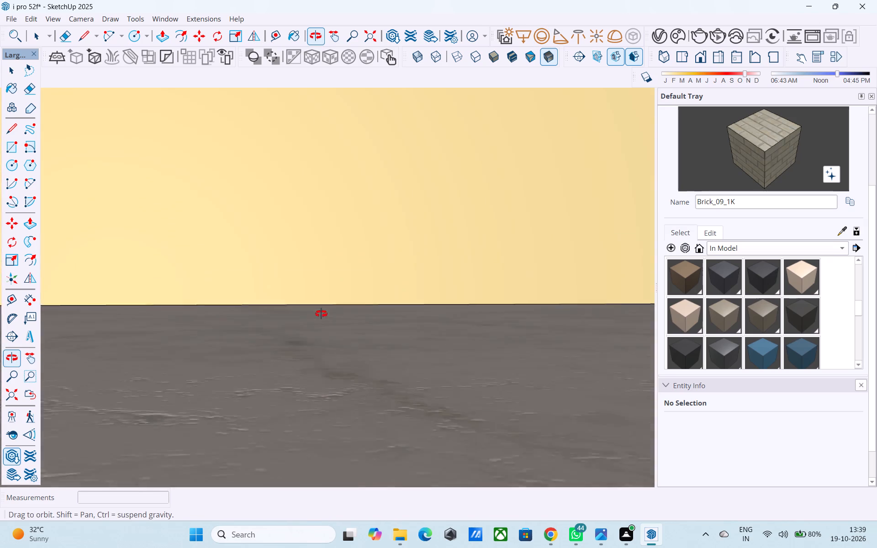
middle_drag(321, 314, 302, 381)
middle_drag(355, 198, 348, 357)
shift+middle_drag(407, 167, 319, 311)
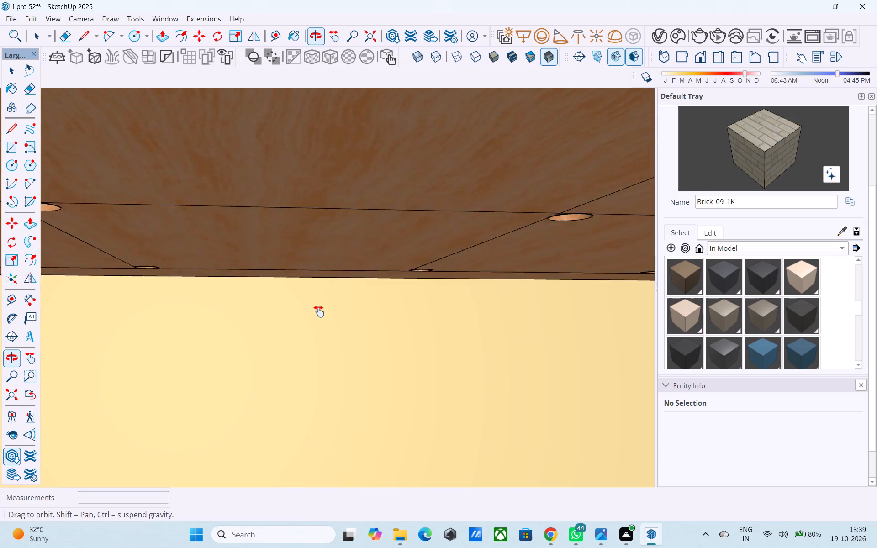
shift+middle_drag(319, 311, 246, 250)
scroll(335, 176, up, 1)
shift+middle_drag(338, 173, 349, 149)
shift+middle_drag(344, 242, 343, 153)
scroll(365, 277, up, 14)
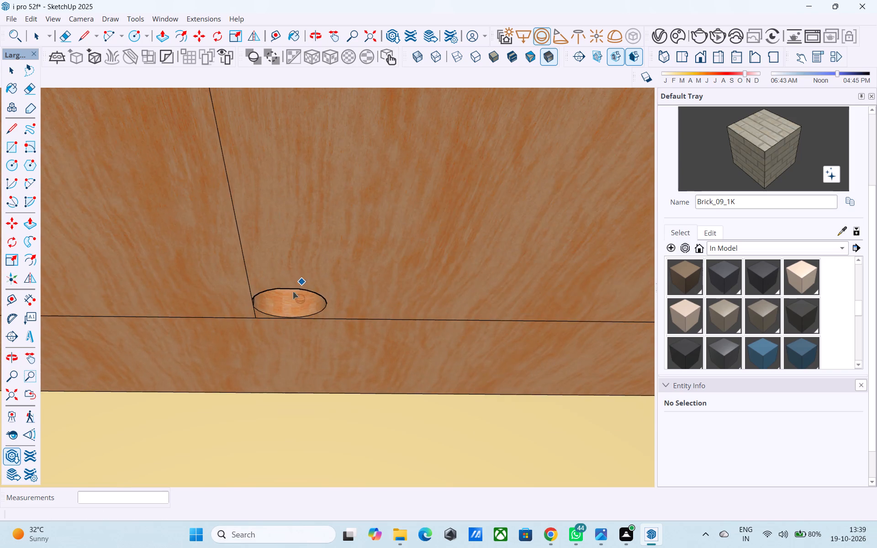
scroll(293, 291, up, 7)
middle_drag(299, 297, 310, 132)
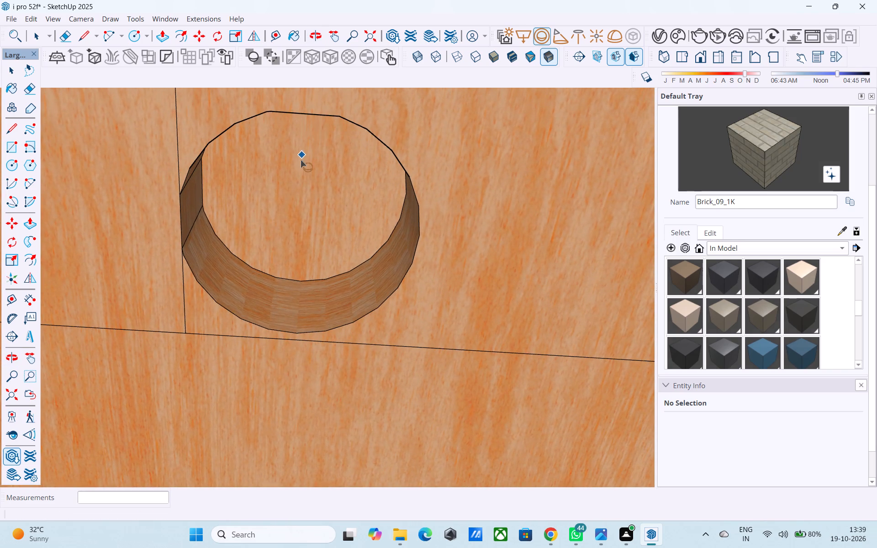
click(301, 182)
click(307, 275)
Place a V-Ray sphere light centred in the fifth, corner recess of the ceiling grid's back row, its radius just inside the edge.
scroll(185, 257, down, 2)
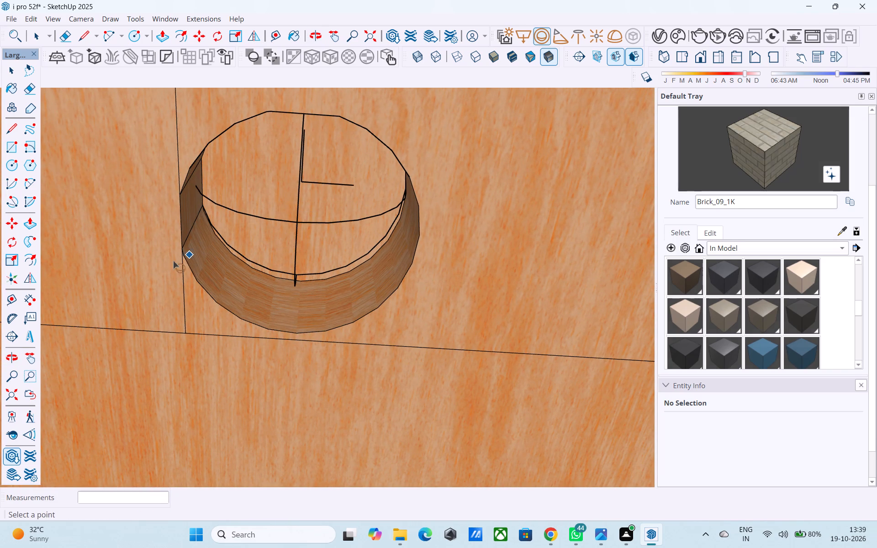
scroll(173, 261, down, 2)
shift+middle_drag(471, 193, 188, 126)
shift+middle_drag(555, 239, 198, 231)
shift+middle_drag(440, 227, 145, 209)
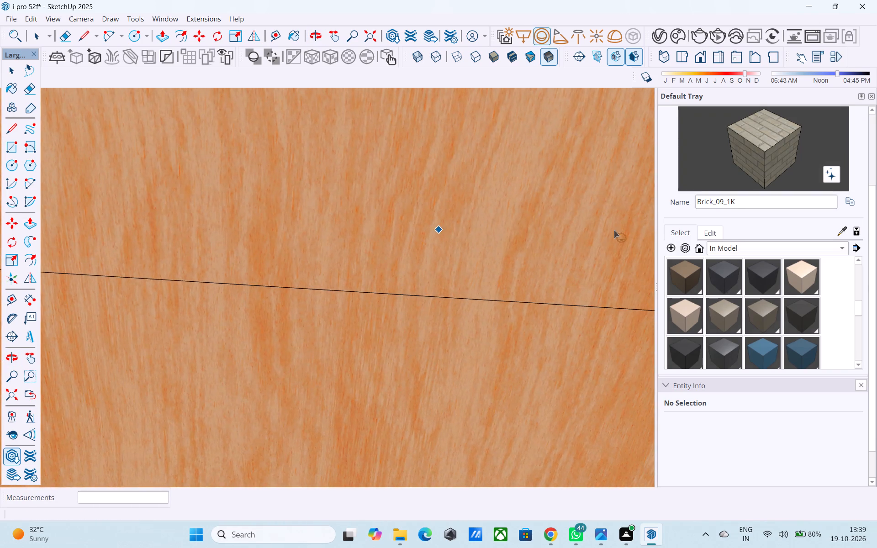
shift+middle_drag(613, 230, 158, 223)
shift+middle_drag(658, 255, 448, 236)
shift+middle_drag(518, 240, 338, 224)
shift+middle_drag(479, 221, 409, 239)
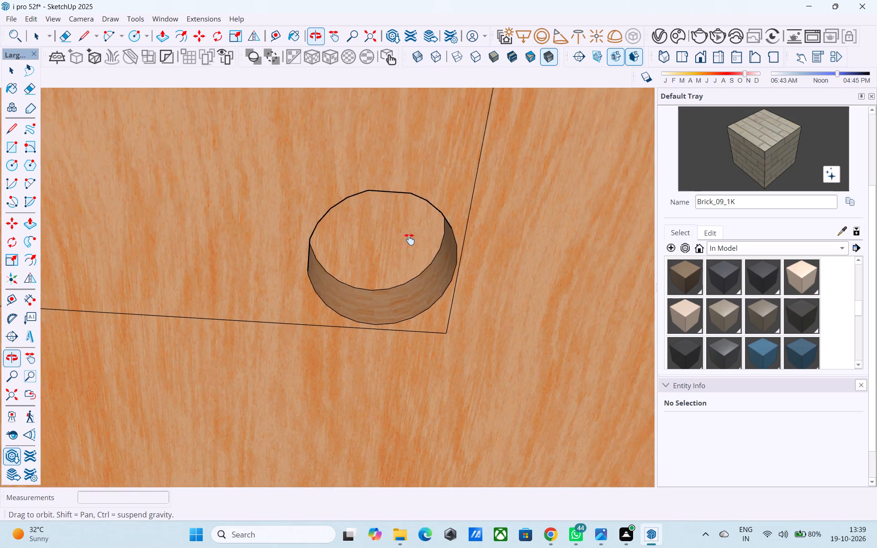
shift+middle_drag(409, 239, 399, 135)
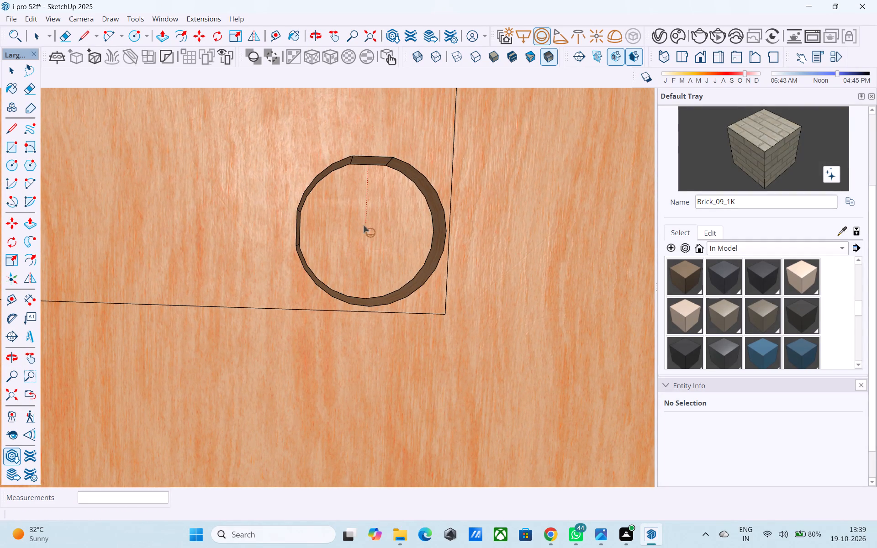
click(362, 230)
click(401, 179)
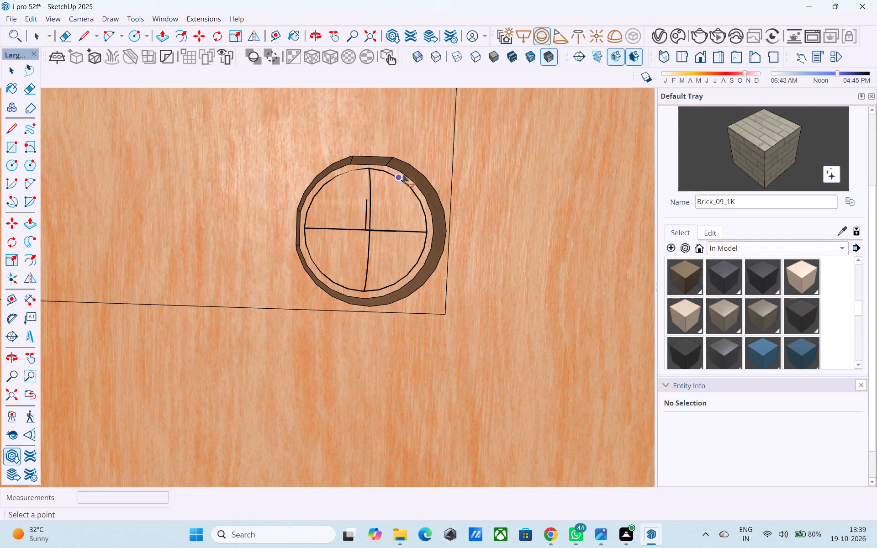
Place a V-Ray sphere light centred in the third recess of the ceiling grid's back row, its radius reaching near the recess edge.
middle_drag(403, 175, 391, 481)
scroll(388, 406, down, 8)
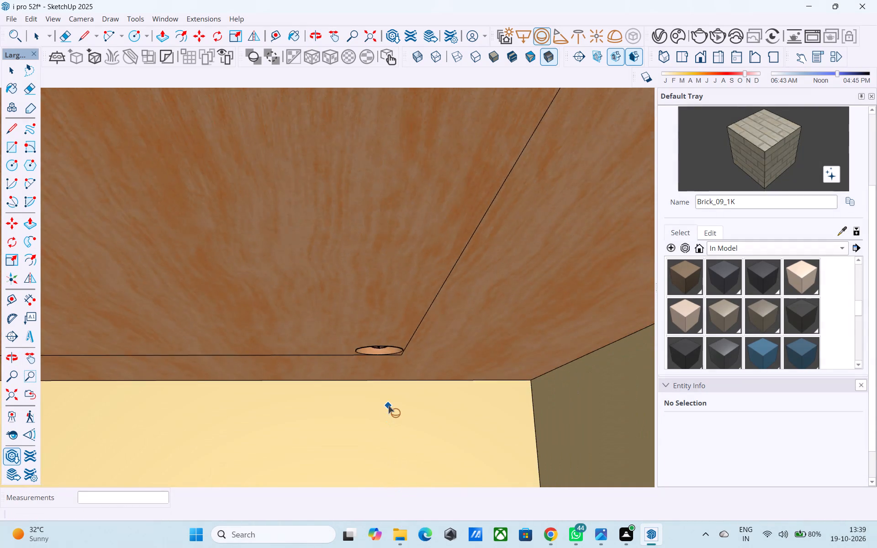
scroll(388, 406, down, 13)
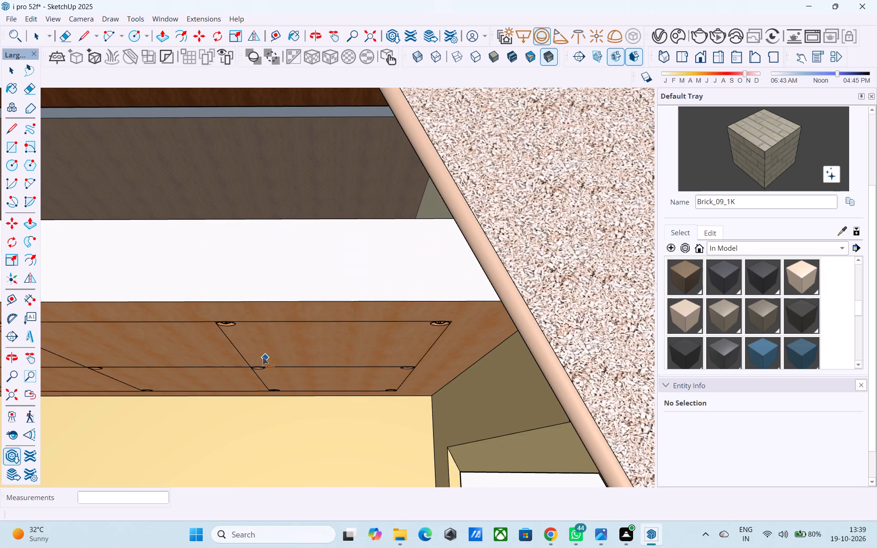
shift+middle_drag(263, 357, 507, 274)
scroll(507, 274, up, 4)
middle_drag(502, 289, 501, 254)
scroll(486, 329, up, 5)
scroll(481, 339, down, 4)
shift+middle_drag(349, 347, 568, 288)
scroll(483, 333, up, 6)
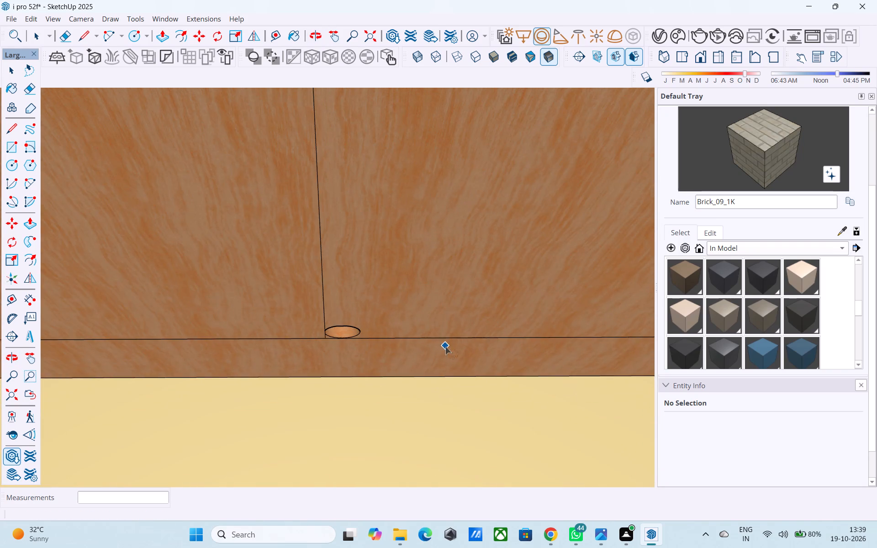
scroll(445, 347, up, 3)
middle_drag(374, 348, 373, 273)
scroll(332, 312, up, 9)
middle_drag(330, 314, 325, 223)
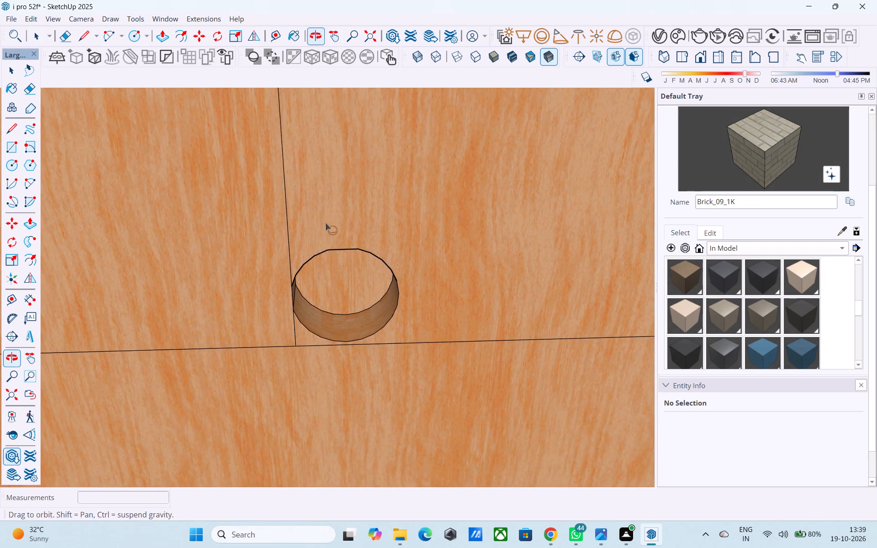
middle_drag(324, 305, 324, 297)
scroll(324, 299, up, 13)
middle_drag(381, 250, 380, 230)
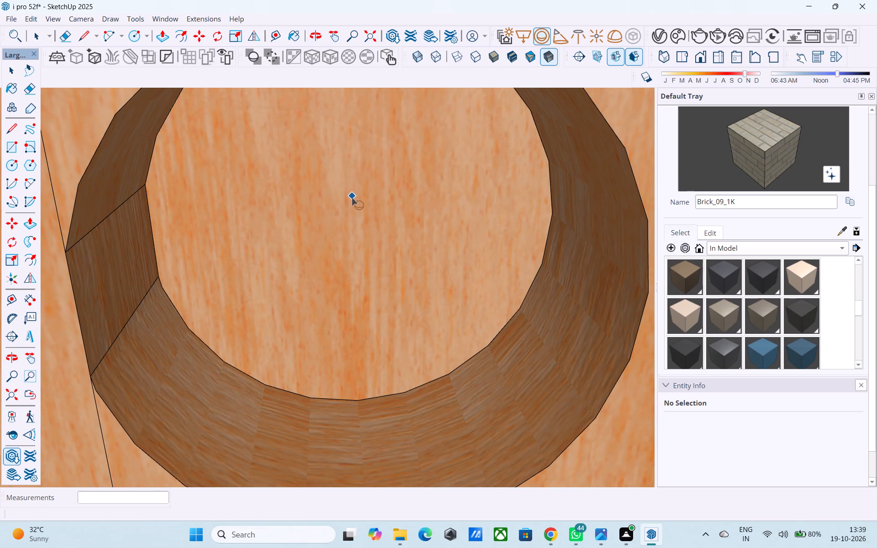
click(348, 199)
click(387, 384)
Place a V-Ray sphere light centred in the third recess of the ceiling grid's middle row, its radius reaching near the recess edge.
scroll(380, 370, down, 5)
middle_drag(389, 283, 388, 388)
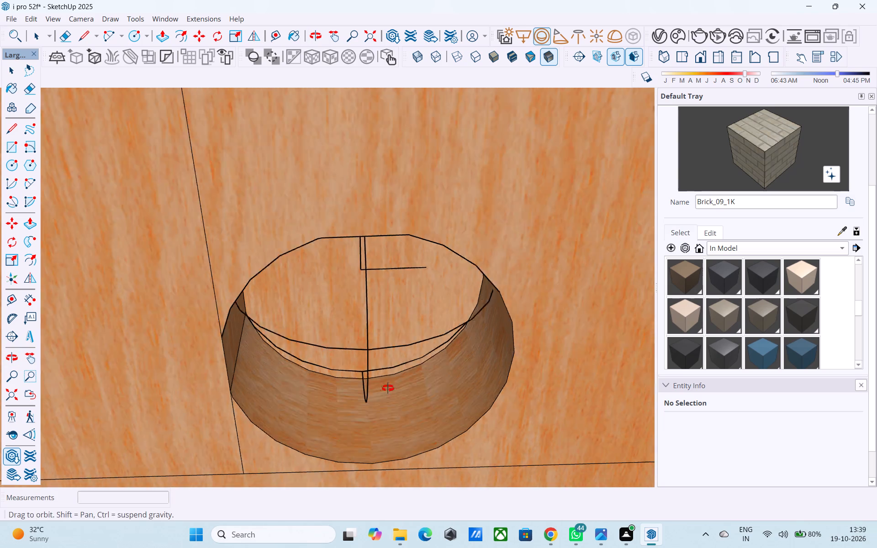
middle_drag(388, 388, 392, 469)
scroll(386, 329, down, 5)
middle_drag(369, 317, 361, 372)
scroll(374, 345, down, 12)
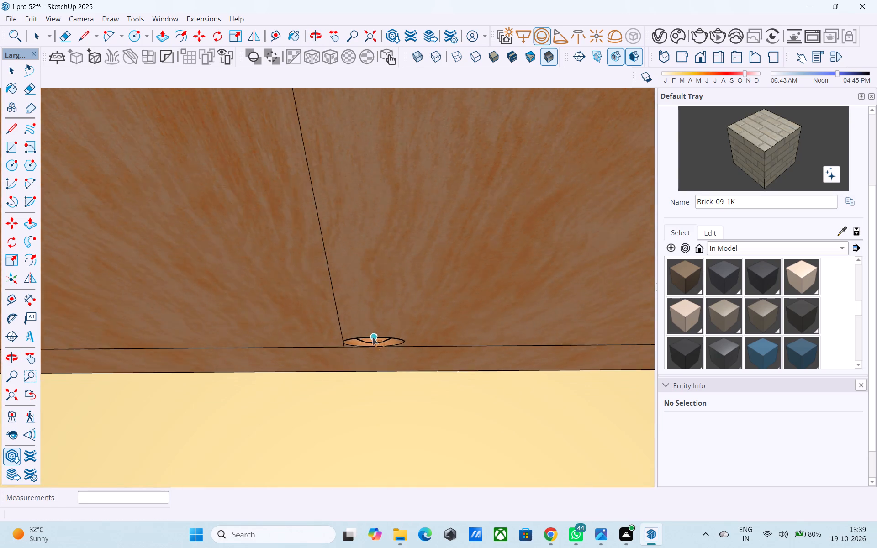
scroll(372, 337, down, 10)
middle_drag(382, 274, 397, 286)
scroll(404, 250, up, 7)
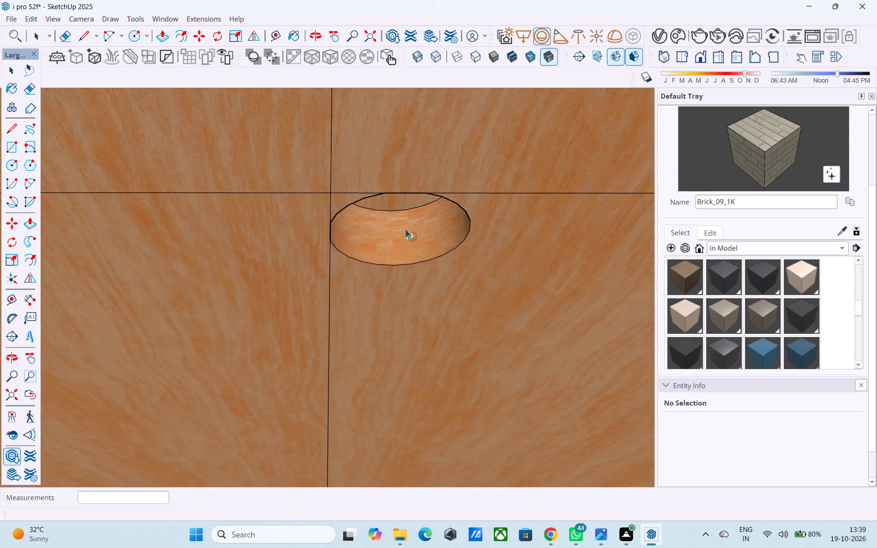
shift+middle_drag(405, 223, 382, 186)
scroll(413, 319, up, 4)
middle_drag(441, 350, 446, 253)
middle_drag(427, 348, 415, 325)
click(428, 327)
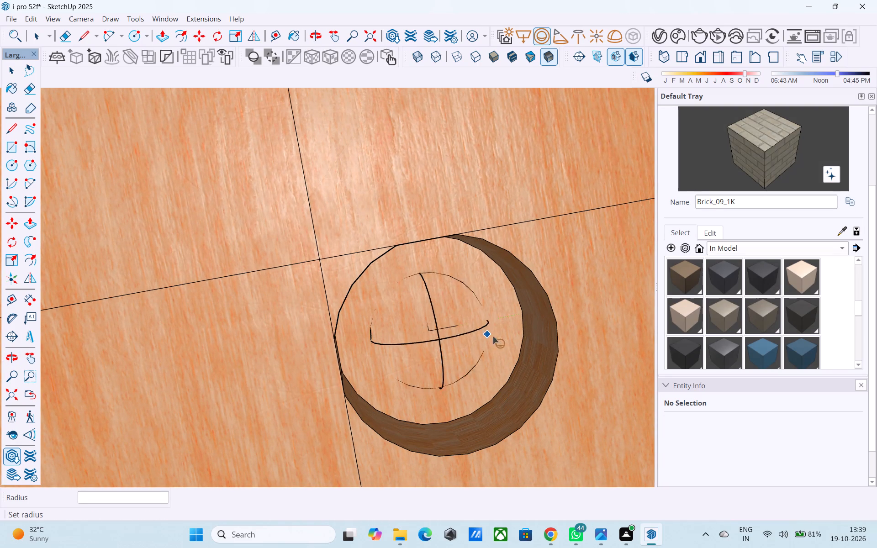
click(517, 348)
Place a V-Ray sphere light centred in the second recess of the ceiling grid's middle row, its radius just inside the recess edge.
scroll(453, 267, down, 5)
middle_drag(438, 213, 427, 547)
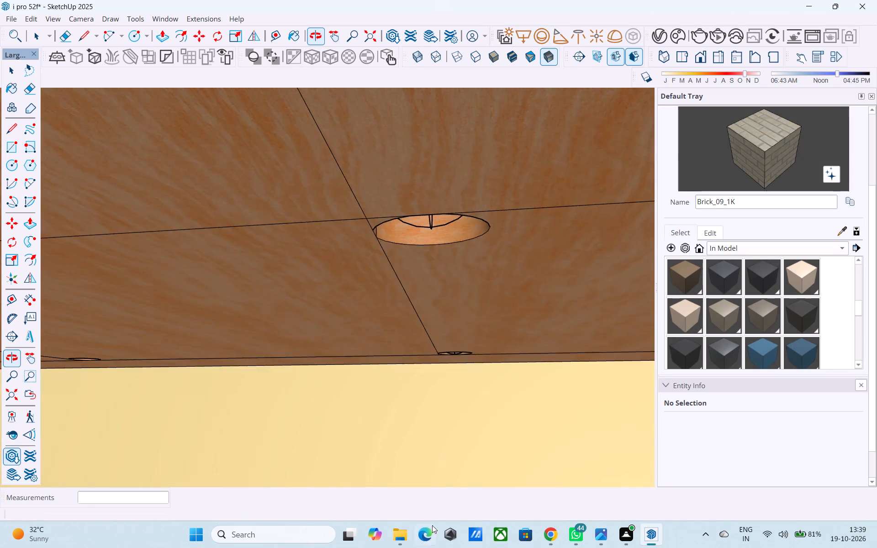
scroll(432, 282, down, 4)
middle_drag(435, 306, 453, 373)
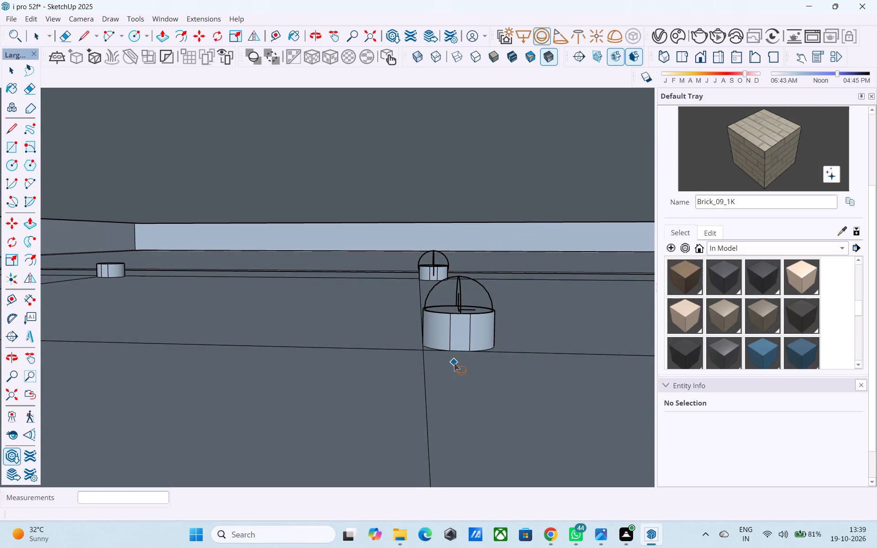
middle_drag(454, 363, 419, 221)
scroll(411, 245, down, 10)
middle_drag(422, 298, 434, 322)
scroll(439, 320, down, 5)
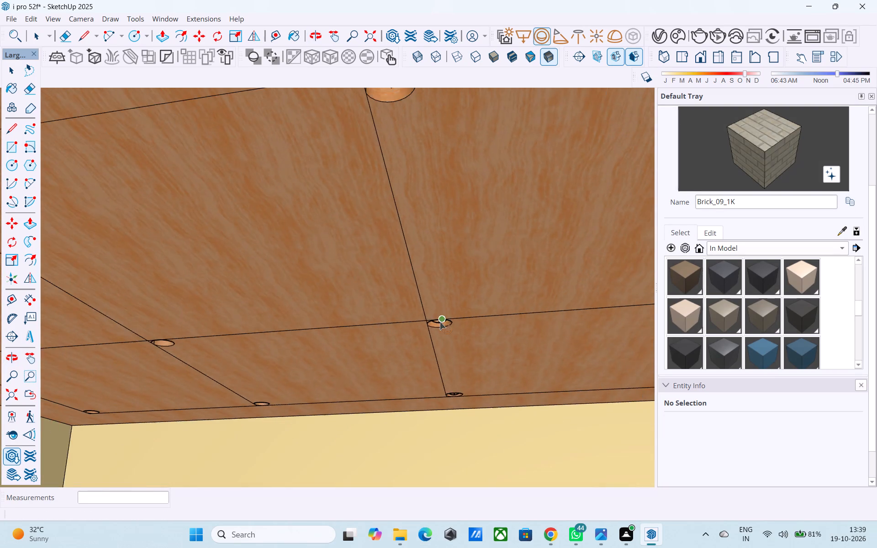
scroll(440, 322, down, 1)
middle_drag(441, 324, 460, 395)
shift+middle_drag(430, 342, 630, 241)
shift+middle_drag(475, 238, 530, 167)
scroll(471, 250, up, 3)
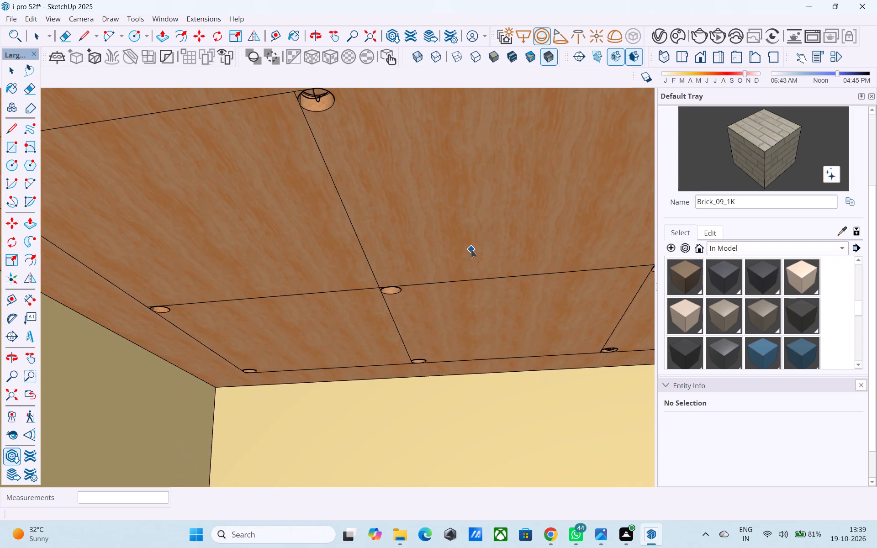
shift+middle_drag(442, 293, 478, 262)
scroll(434, 279, up, 10)
middle_drag(396, 270, 416, 174)
shift+scroll(395, 316, up, 1)
scroll(399, 237, up, 12)
middle_drag(405, 270, 396, 173)
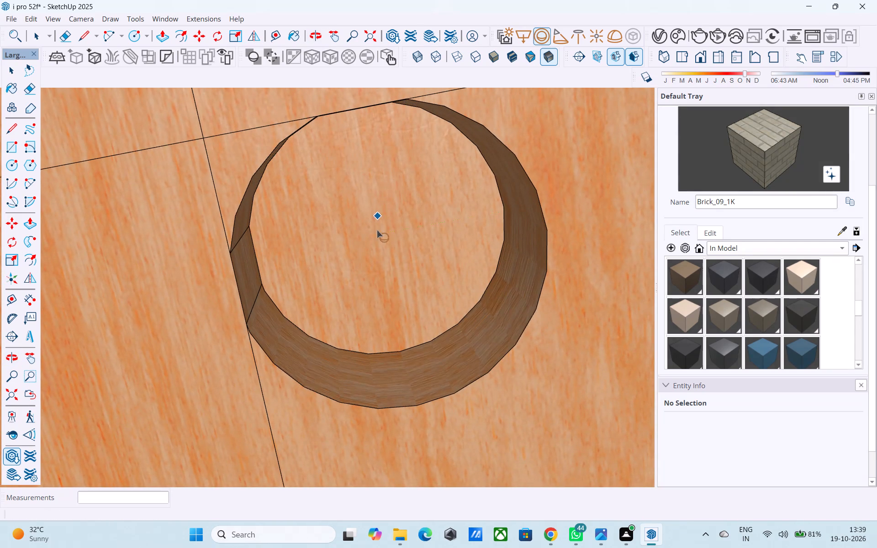
click(373, 231)
click(494, 274)
Place a V-Ray sphere light centred in the second recess of the ceiling grid's back row, its radius reaching near the recess edge.
scroll(466, 268, down, 5)
middle_drag(475, 232, 507, 374)
scroll(454, 309, down, 5)
middle_drag(452, 309, 429, 363)
middle_drag(438, 390, 362, 182)
shift+middle_drag(428, 342, 391, 173)
scroll(396, 312, up, 16)
middle_drag(370, 327, 368, 232)
scroll(357, 255, up, 2)
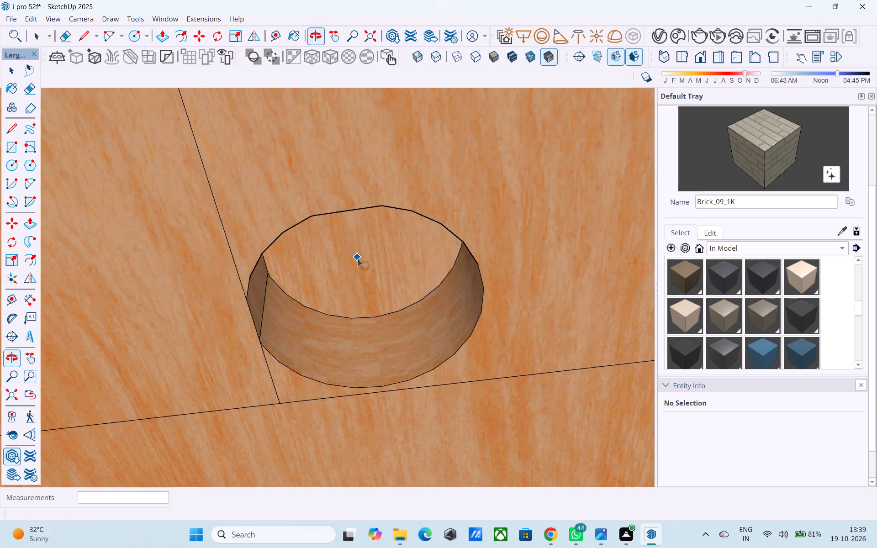
scroll(357, 258, up, 6)
middle_drag(349, 270, 352, 217)
scroll(348, 229, up, 1)
click(370, 180)
scroll(370, 193, down, 5)
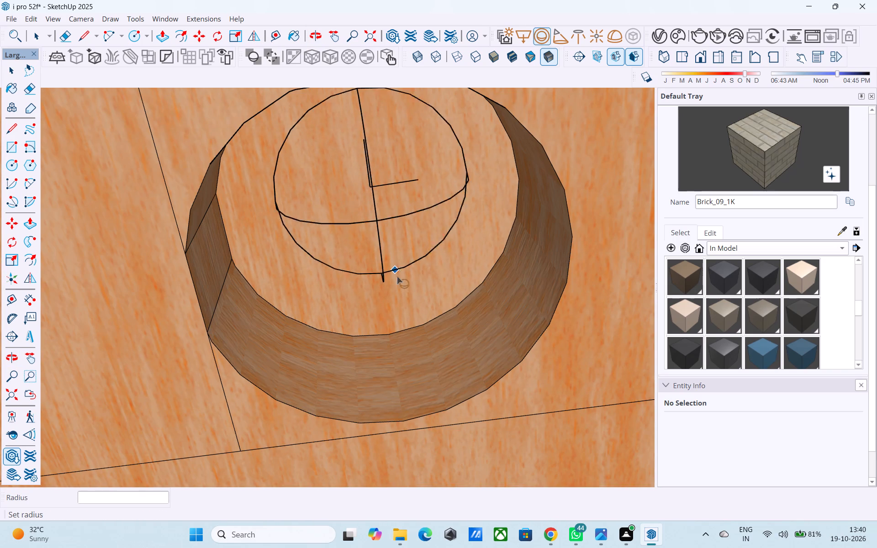
click(406, 330)
Place a V-Ray sphere light centred in the first recess of the ceiling grid's middle row, its radius reaching near the recess edge.
scroll(473, 94, down, 1)
middle_drag(470, 104, 477, 406)
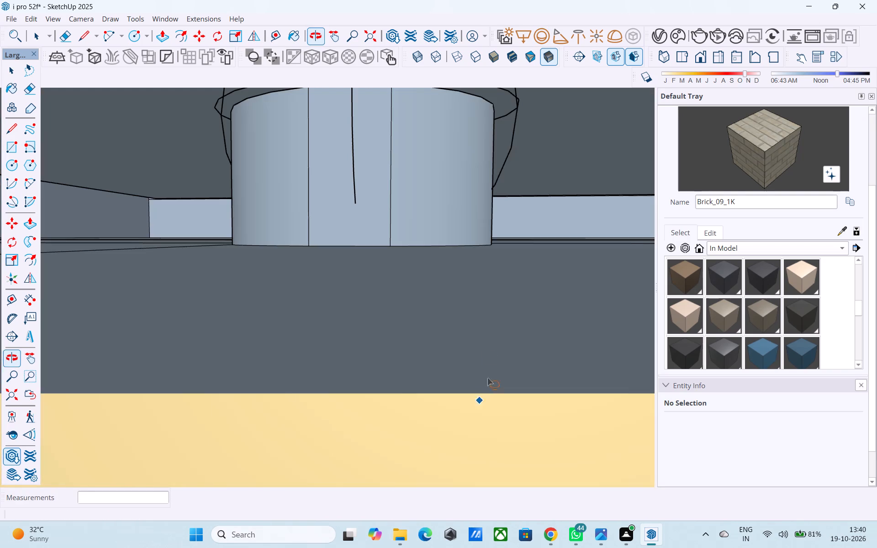
middle_drag(459, 290, 458, 226)
scroll(449, 247, down, 17)
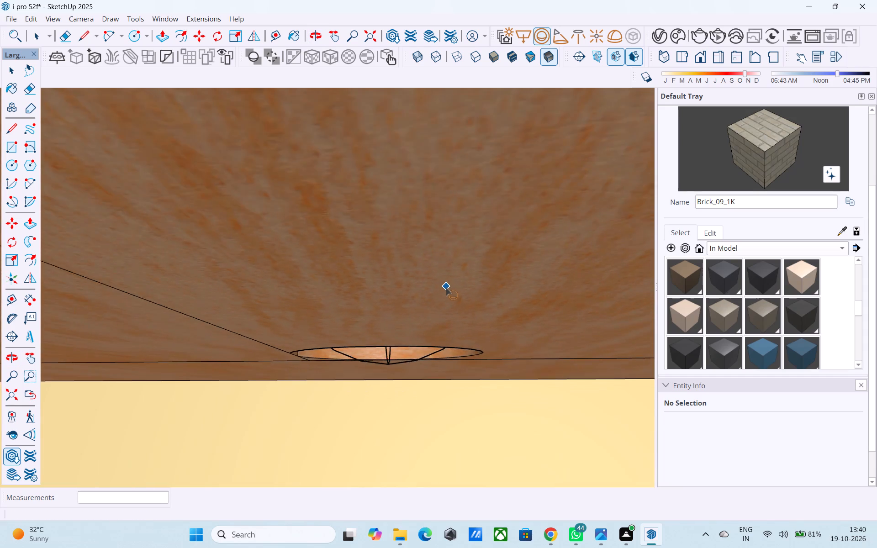
scroll(446, 288, down, 20)
scroll(446, 288, down, 6)
middle_drag(350, 298, 562, 272)
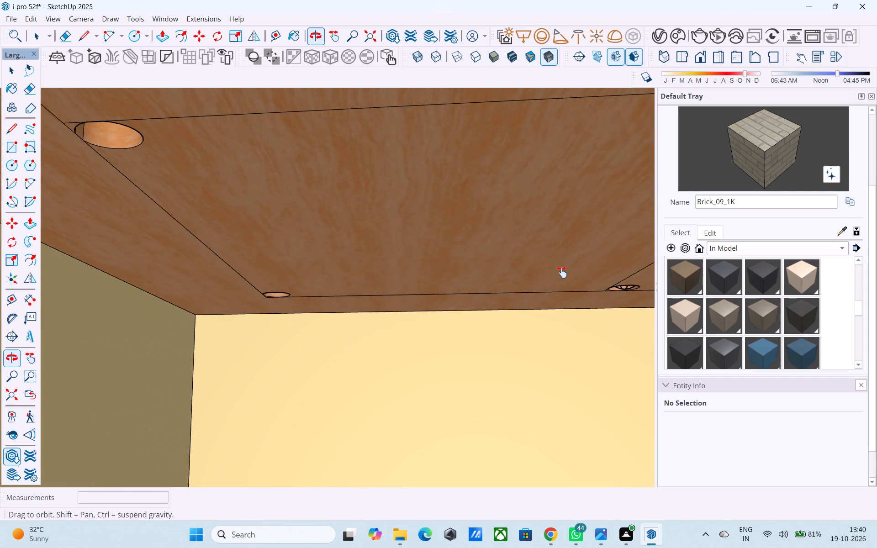
middle_drag(562, 272, 625, 256)
shift+scroll(444, 234, up, 1)
shift+middle_drag(438, 230, 518, 320)
scroll(359, 211, up, 9)
middle_drag(410, 233, 405, 200)
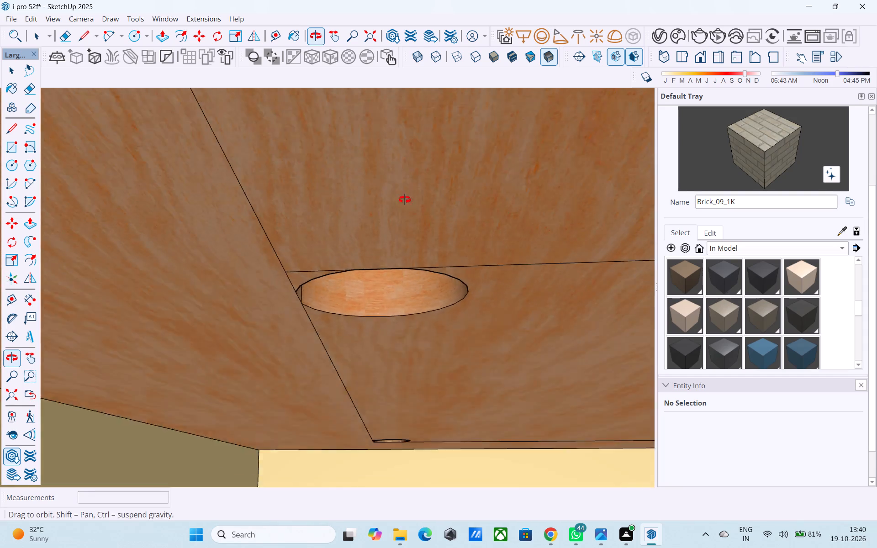
middle_drag(405, 200, 405, 158)
scroll(420, 249, up, 8)
middle_drag(419, 251, 417, 134)
middle_drag(355, 302, 383, 48)
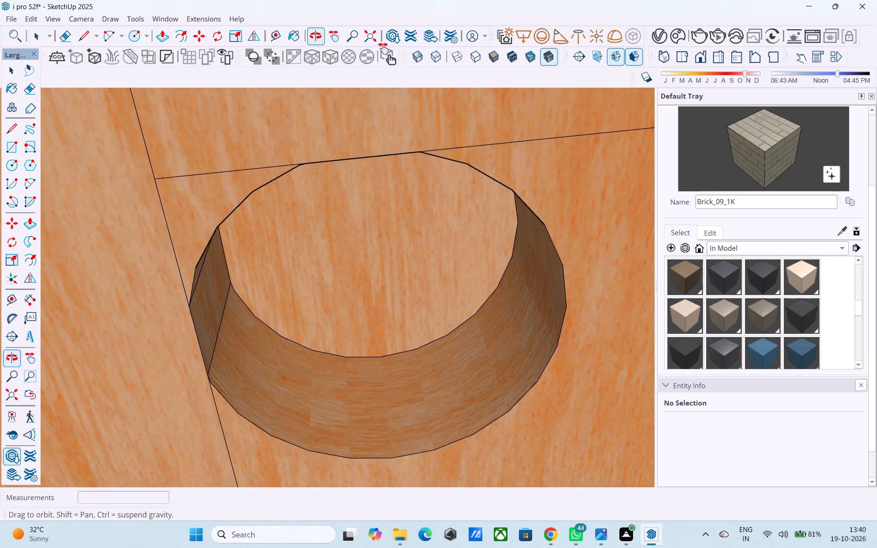
middle_drag(383, 48, 384, 45)
shift+middle_drag(371, 186, 360, 128)
click(356, 216)
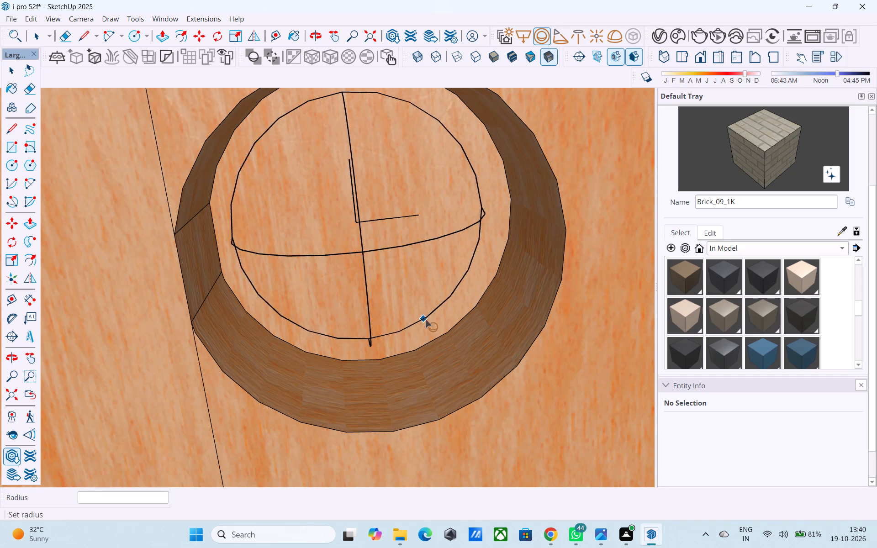
click(437, 328)
Place a V-Ray sphere light centred in the first recess of the ceiling grid's back row, its radius reaching near the recess edge.
scroll(422, 233, down, 1)
middle_drag(419, 243, 368, 192)
shift+scroll(368, 192, down, 5)
middle_drag(369, 261, 384, 321)
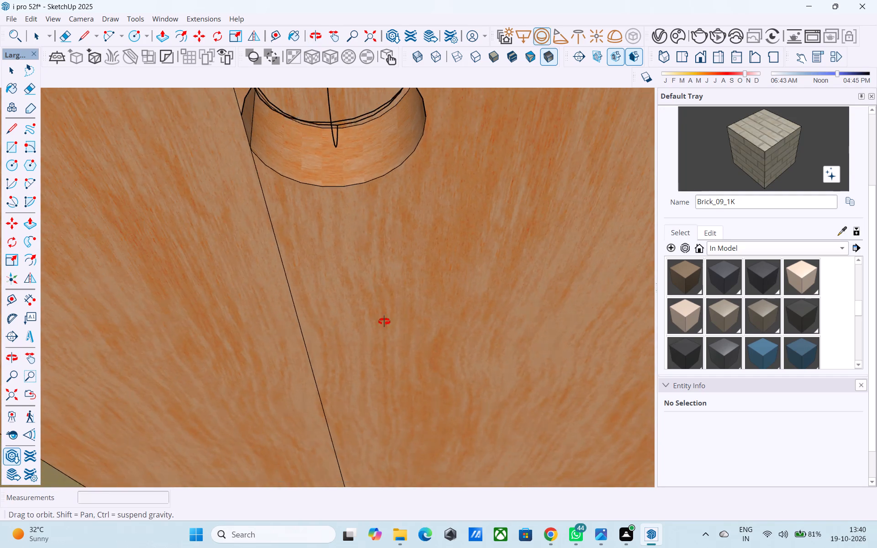
middle_drag(384, 321, 402, 357)
scroll(345, 383, up, 14)
shift+middle_drag(275, 341, 297, 357)
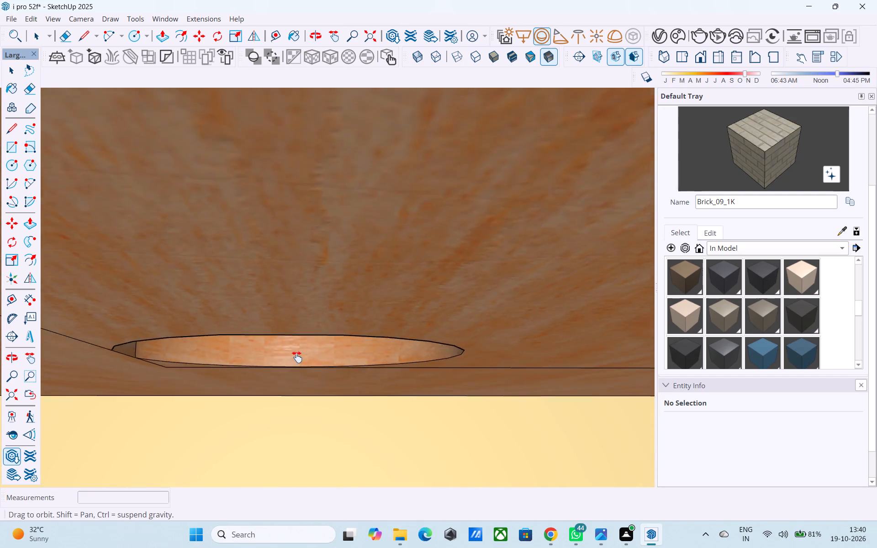
shift+middle_drag(297, 357, 319, 239)
scroll(318, 237, up, 3)
shift+middle_drag(317, 249, 338, 205)
drag(357, 226, 359, 234)
drag(403, 385, 405, 400)
Examine the whole balcony ceiling grid from below to check that every recess has a sphere light.
scroll(401, 229, down, 2)
middle_drag(383, 275, 371, 320)
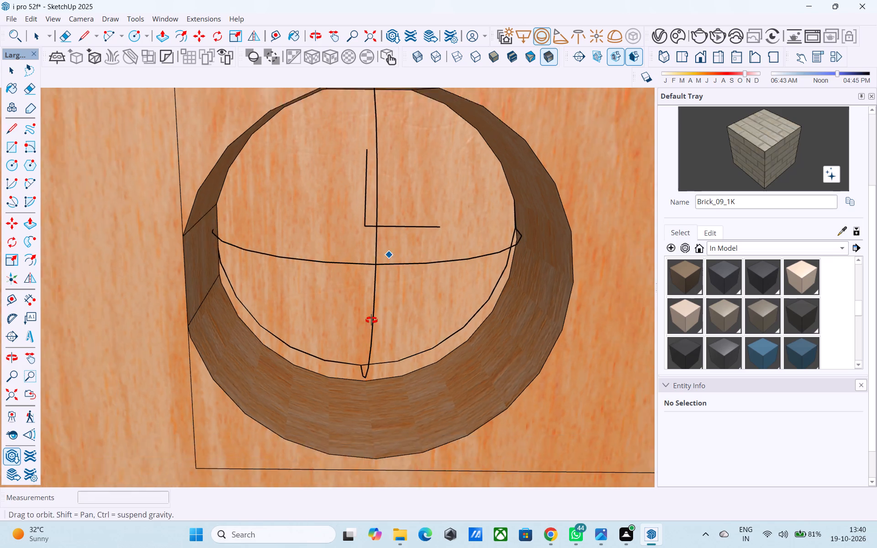
middle_drag(371, 320, 359, 425)
scroll(317, 340, down, 10)
middle_drag(325, 274, 317, 439)
scroll(353, 300, down, 14)
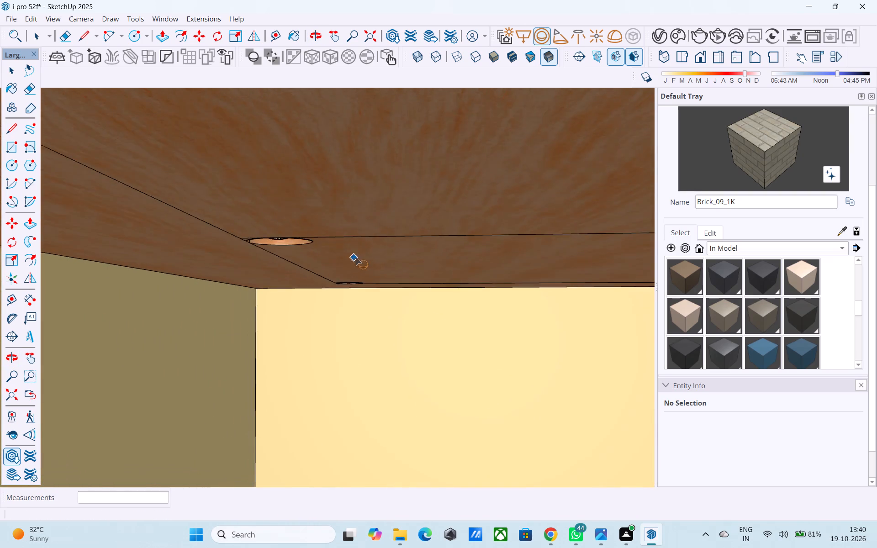
scroll(356, 257, down, 20)
scroll(356, 257, down, 9)
middle_drag(463, 227, 343, 244)
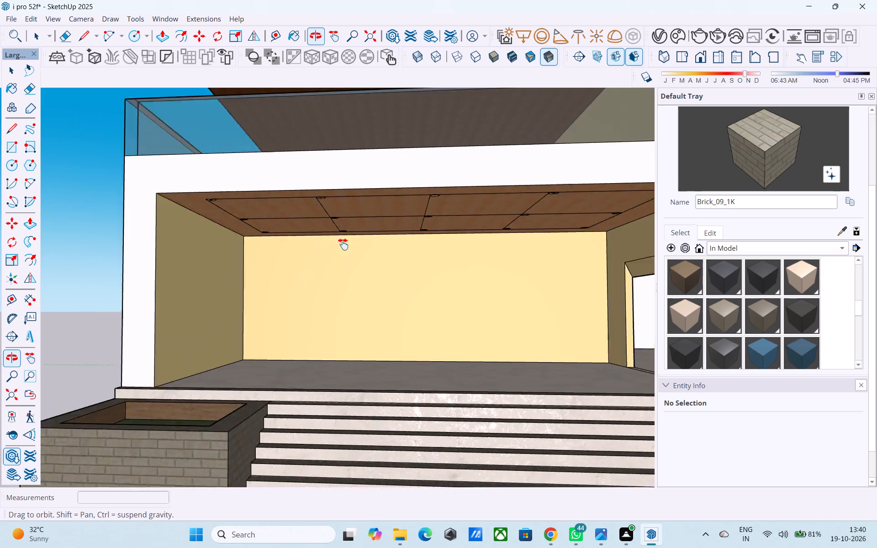
middle_drag(343, 244, 370, 196)
middle_drag(372, 196, 318, 225)
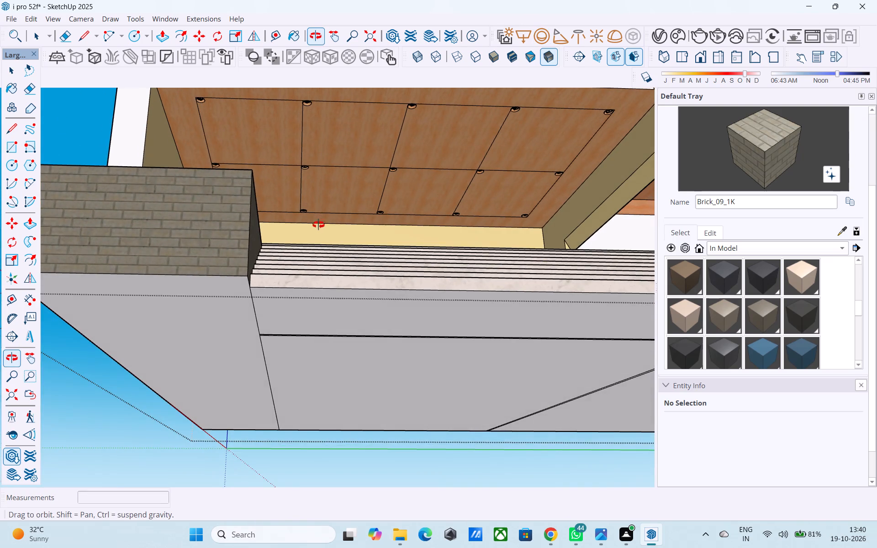
middle_drag(318, 225, 297, 242)
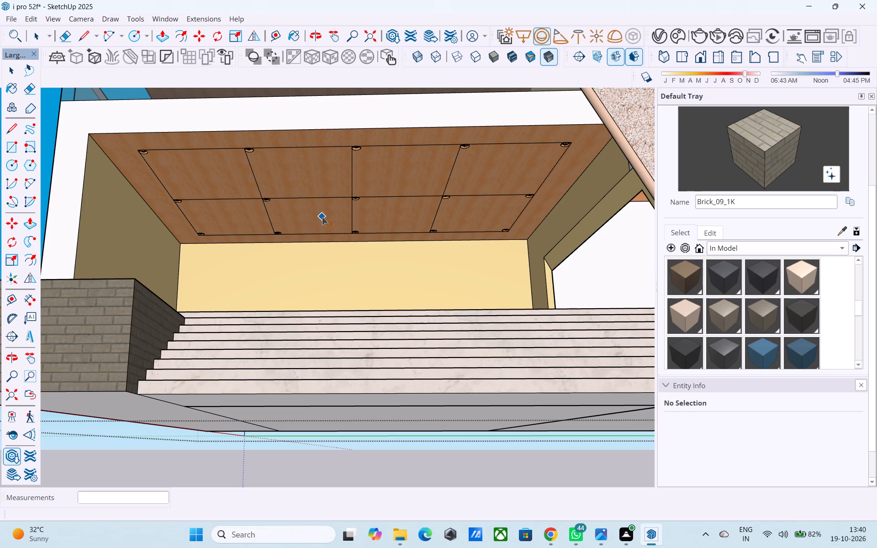
In the V-Ray Asset Editor, set the intensity of Sphere Light and Sphere Light#1 to #3 to 3000 each.
key(space)
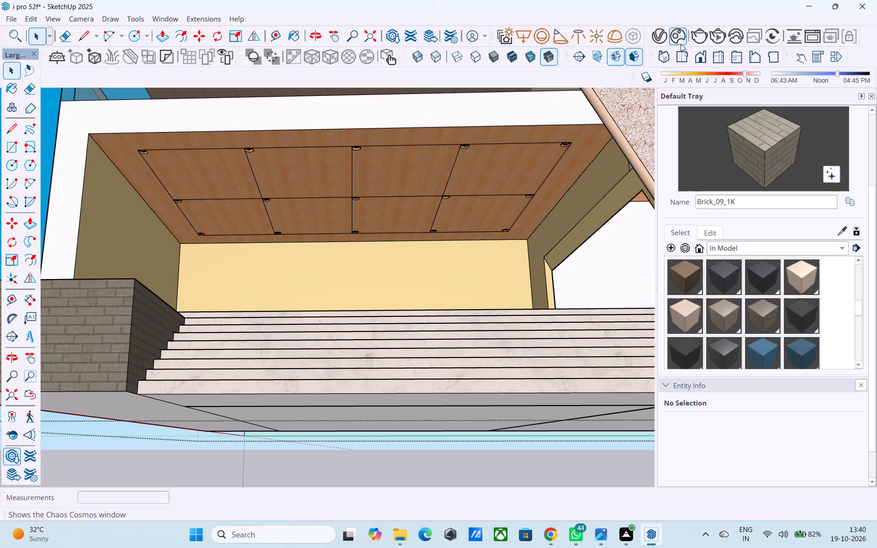
click(669, 38)
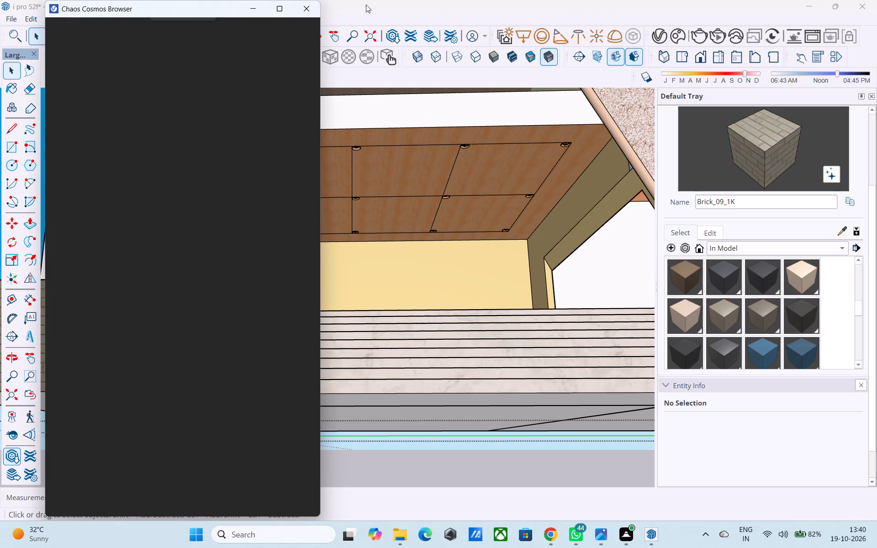
click(313, 6)
click(656, 42)
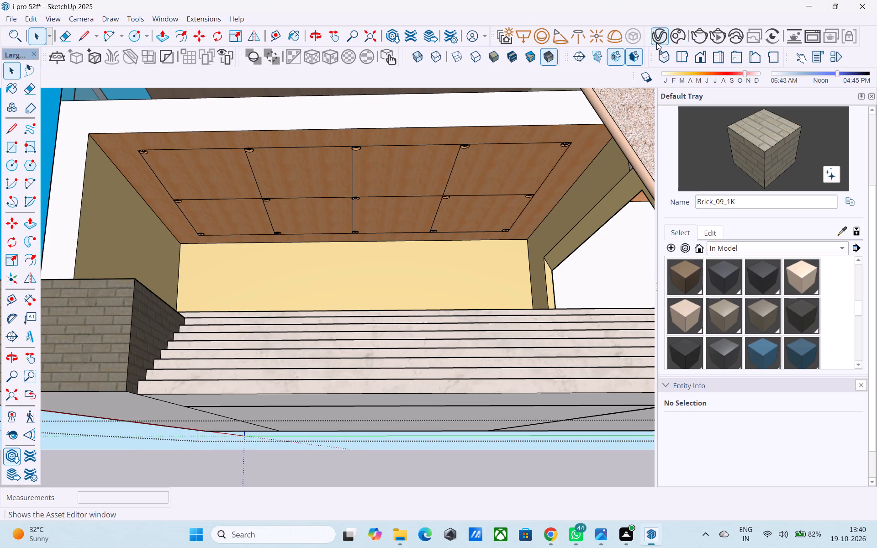
scroll(460, 169, down, 1)
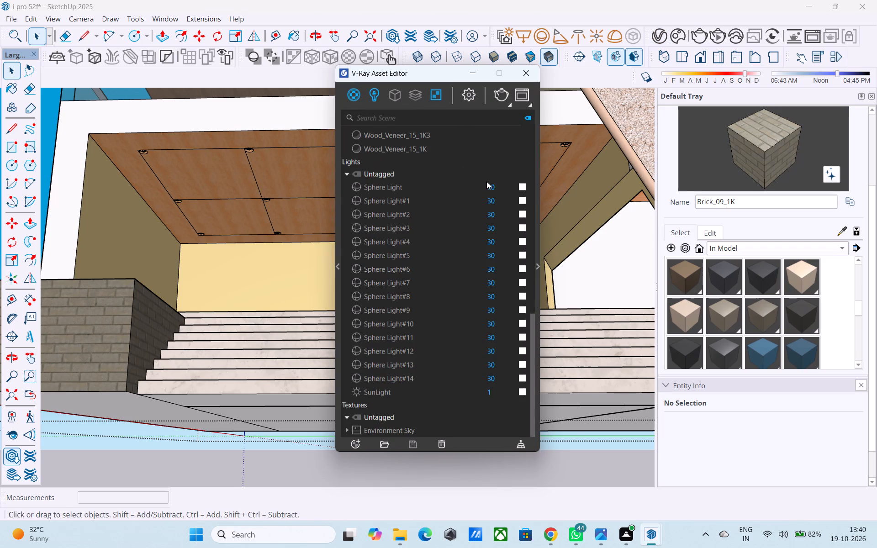
click(499, 185)
text(00)
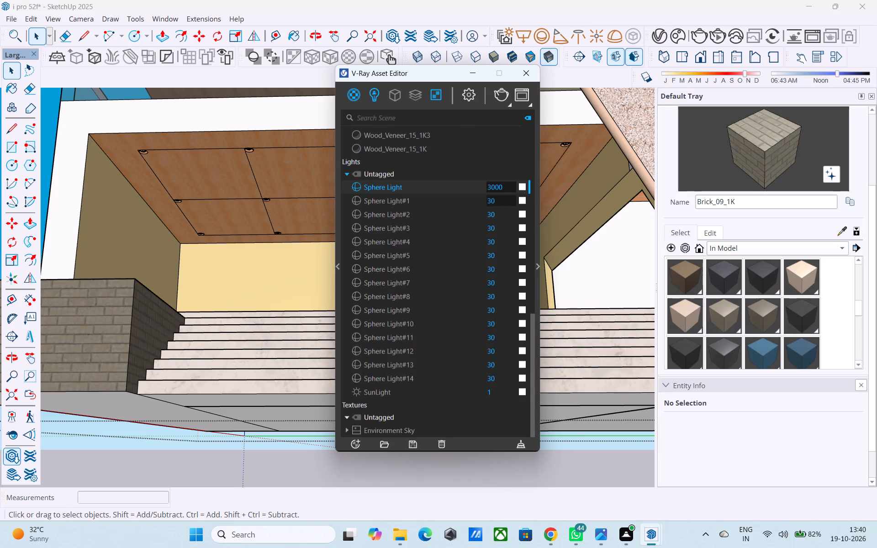
click(499, 200)
text(00)
click(503, 214)
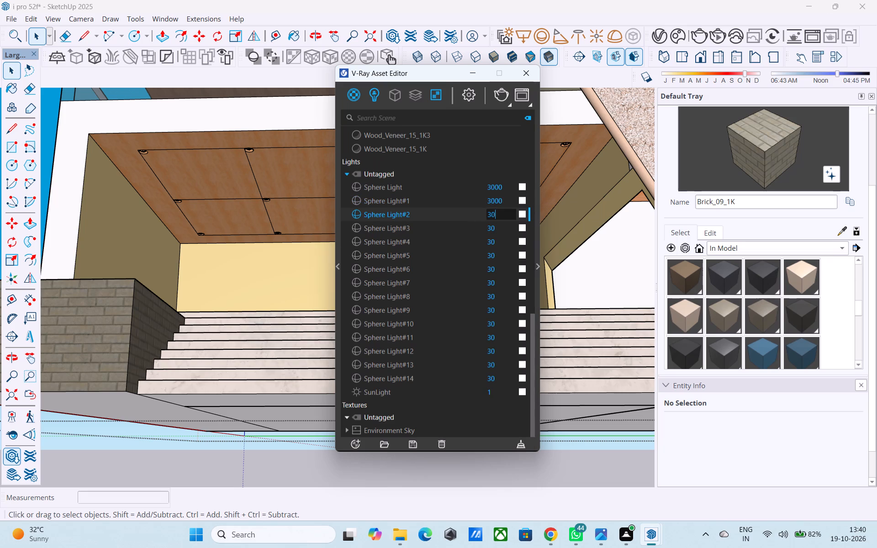
text(00)
click(501, 224)
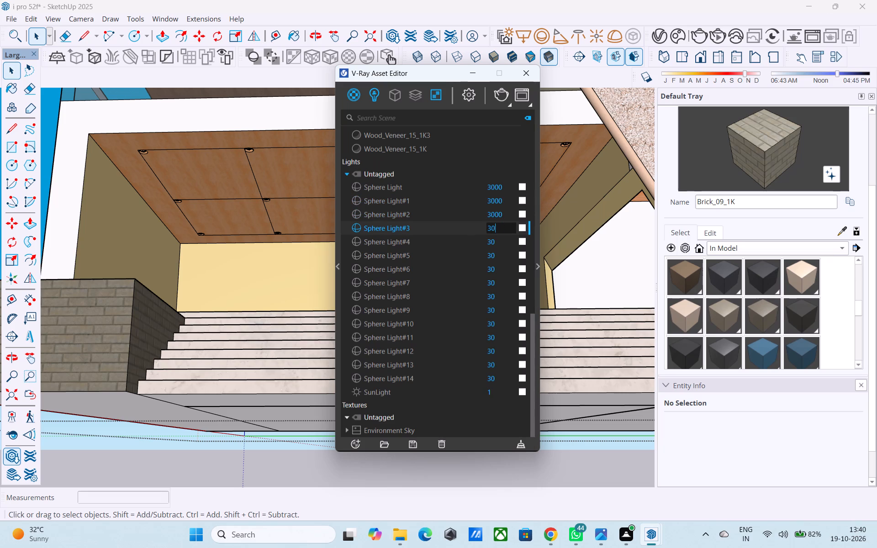
text(00)
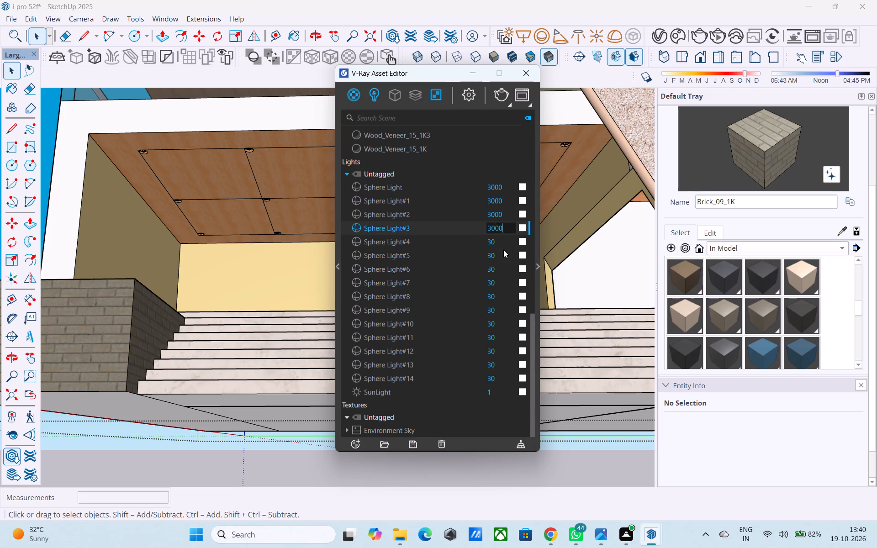
Set the intensity of Sphere Light#4, #5, #6 and #7 to 3000 each.
click(503, 250)
click(505, 241)
text(00)
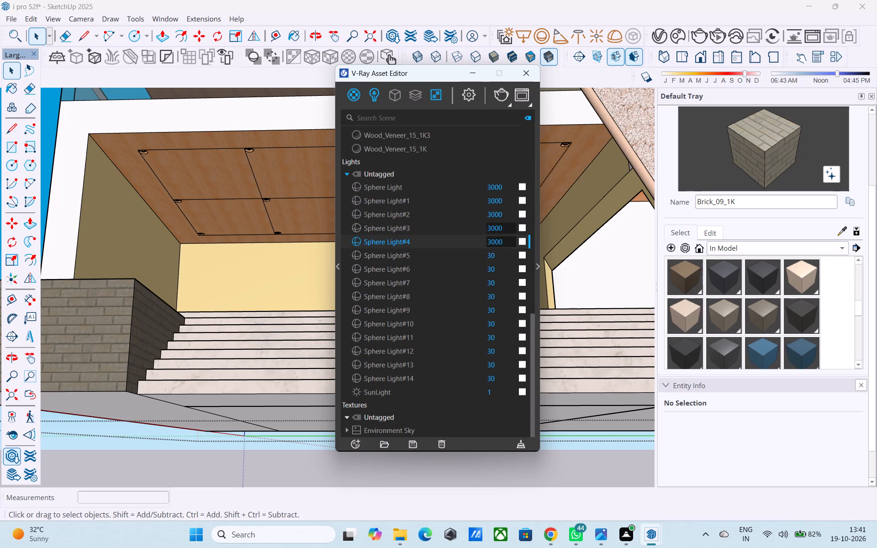
click(502, 250)
text(00)
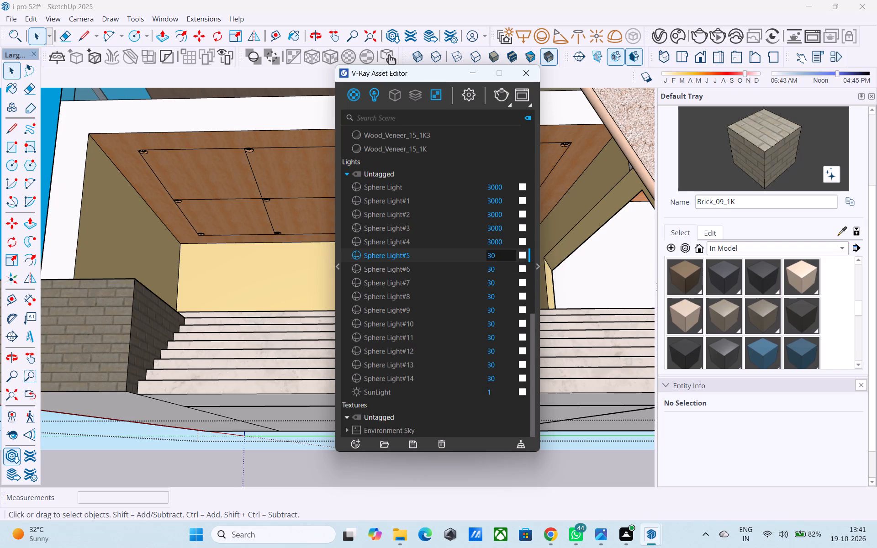
click(511, 250)
key(0)
key(0)
click(502, 271)
text(00)
click(502, 279)
key(0)
key(0)
Set the intensity of Sphere Light#8, #9 and #10 to 3000 each.
click(498, 300)
text(00)
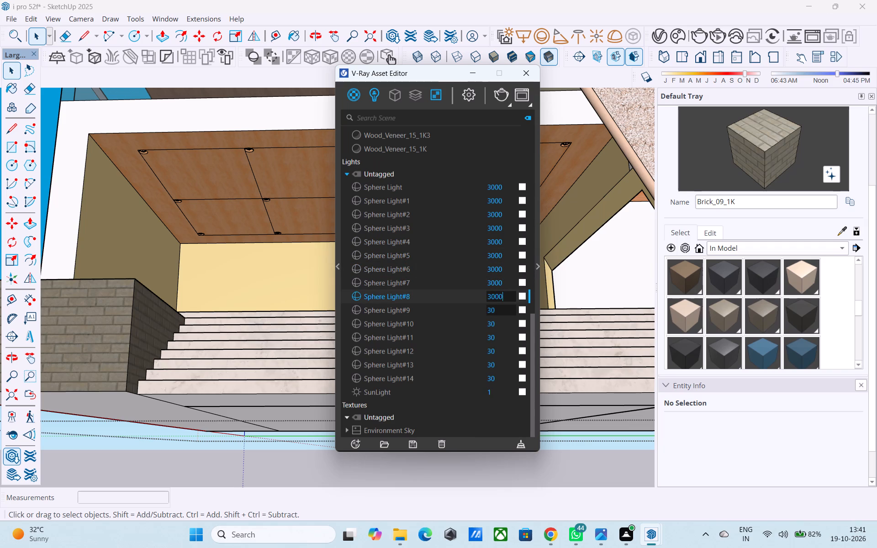
click(498, 308)
key(0)
key(0)
click(501, 325)
key(0)
key(0)
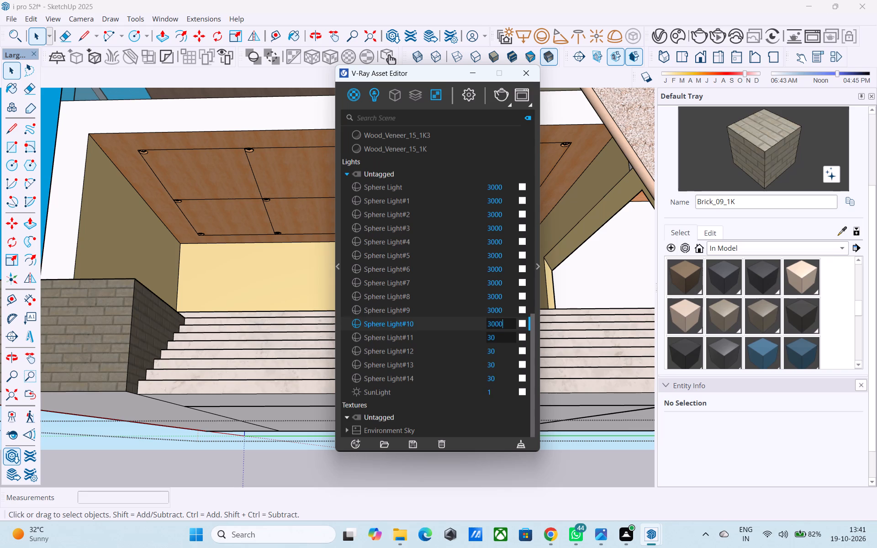
Set the intensity of Sphere Light#11, #12, #13 and #14 to 3000 each.
click(500, 340)
text(00)
click(498, 347)
key(0)
key(0)
click(502, 362)
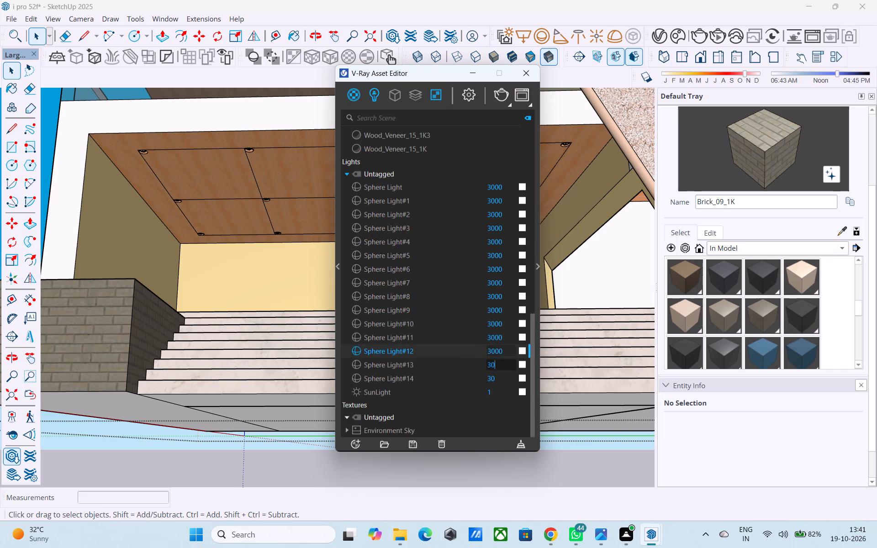
key(0)
key(0)
click(503, 380)
key(0)
key(0)
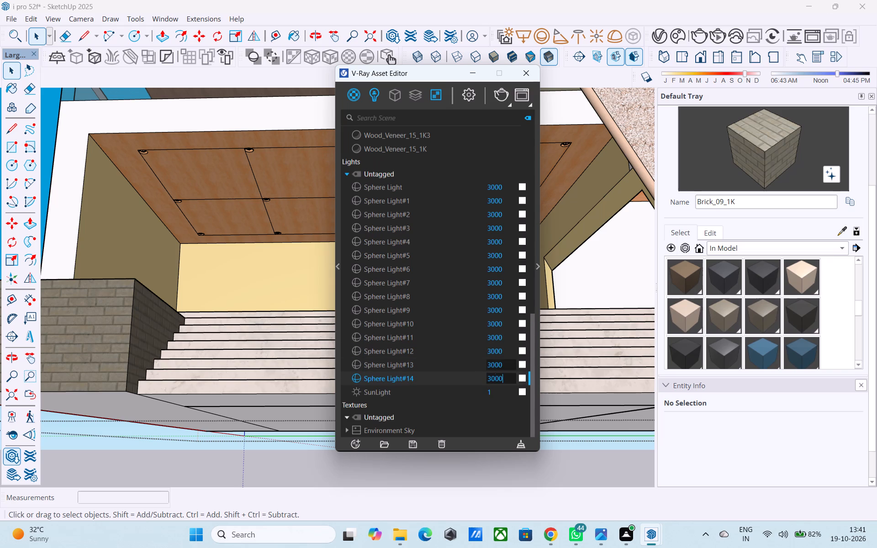
Change the colour of the first Sphere Light to the saved warm yellow (R 0.972, G 0.862, B 0.113) and close the Asset Editor.
click(521, 188)
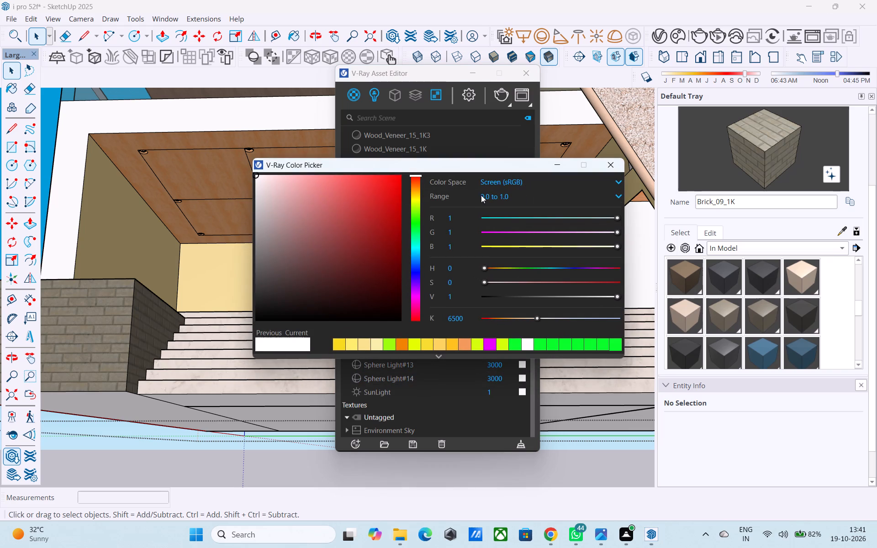
click(333, 346)
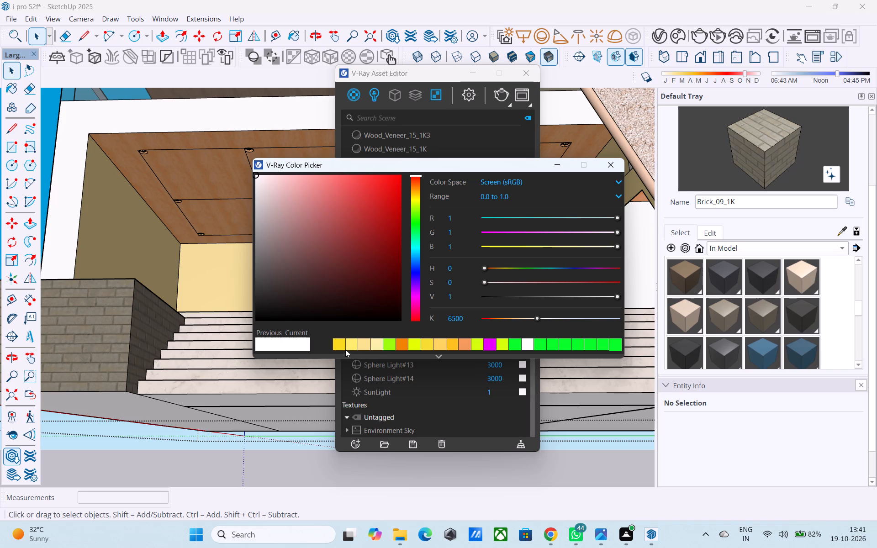
click(343, 347)
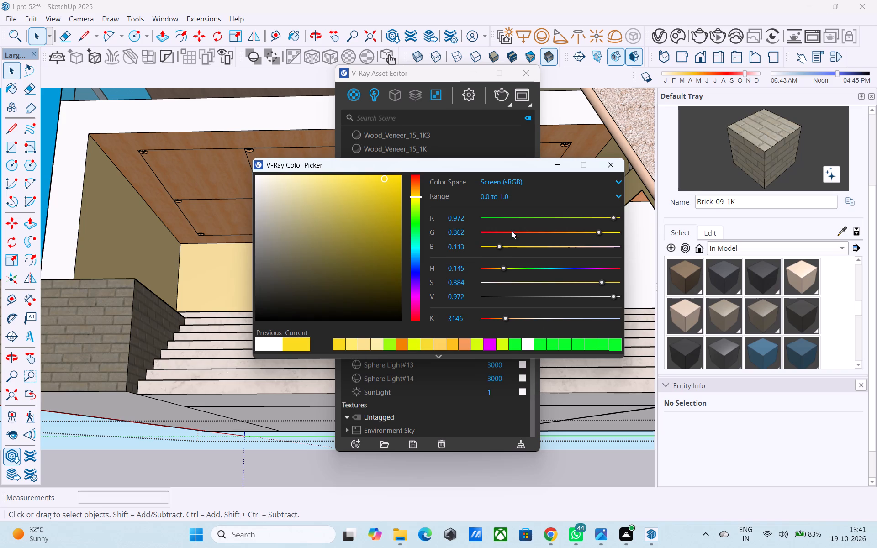
drag(481, 165, 329, 161)
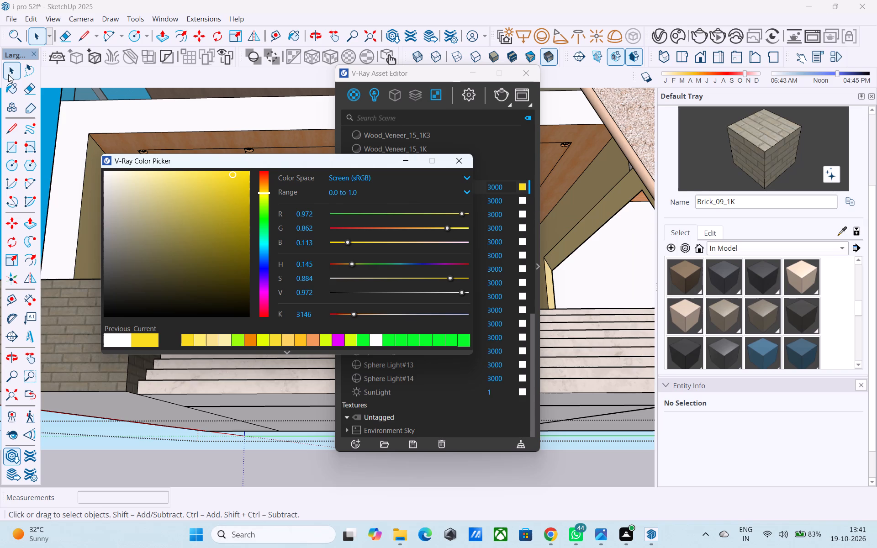
click(449, 163)
scroll(392, 196, down, 5)
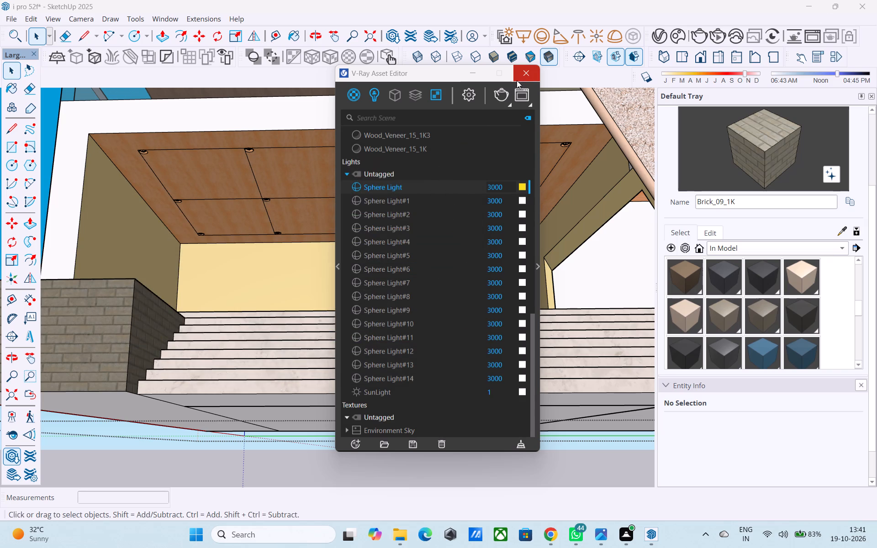
click(520, 77)
Examine the building's exterior from several angles, including the front facade, fins, roof overhang and planters.
scroll(511, 190, down, 11)
middle_drag(471, 201, 470, 203)
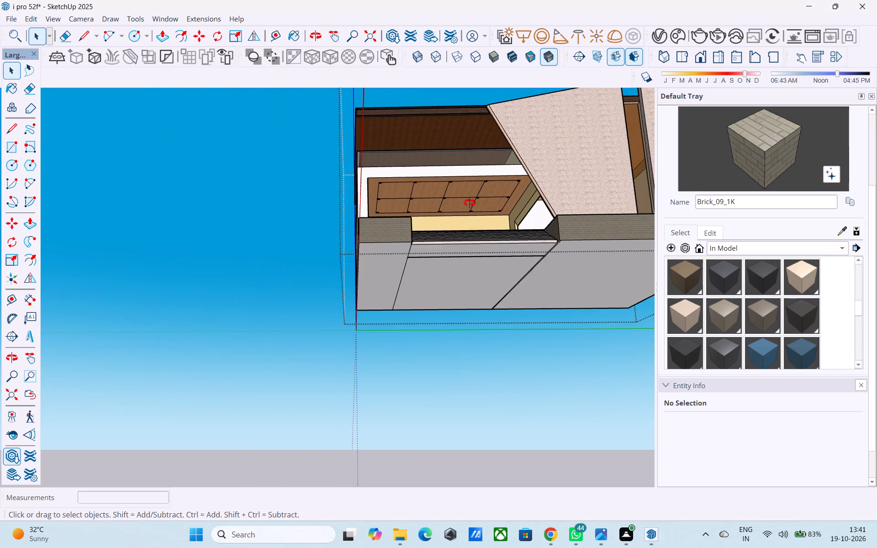
middle_drag(470, 203, 445, 266)
scroll(288, 226, down, 6)
middle_drag(279, 217, 337, 224)
scroll(615, 190, up, 5)
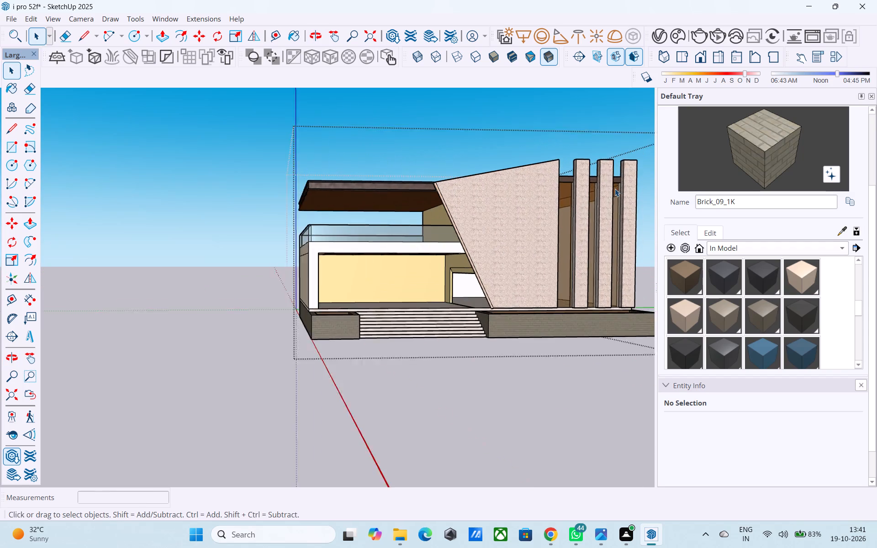
middle_drag(614, 191, 535, 227)
middle_drag(473, 223, 514, 190)
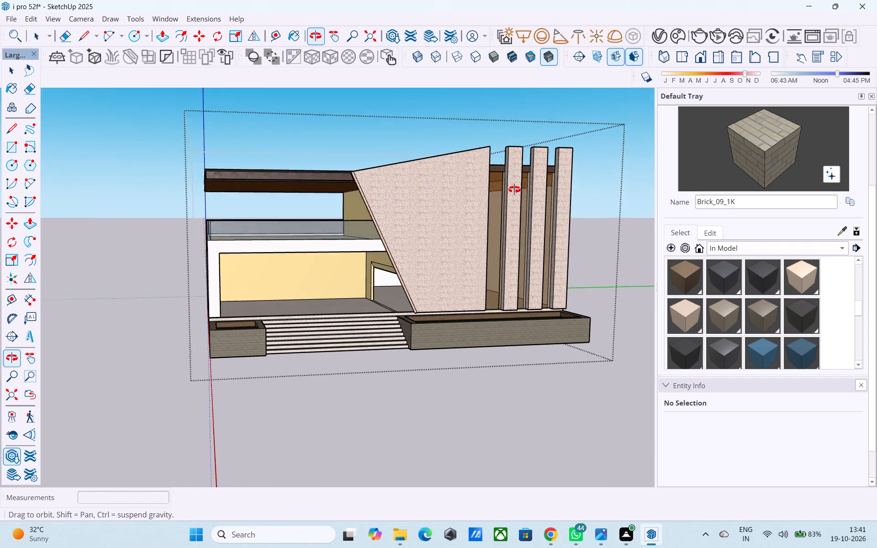
middle_drag(514, 190, 496, 223)
shift+middle_drag(496, 223, 530, 168)
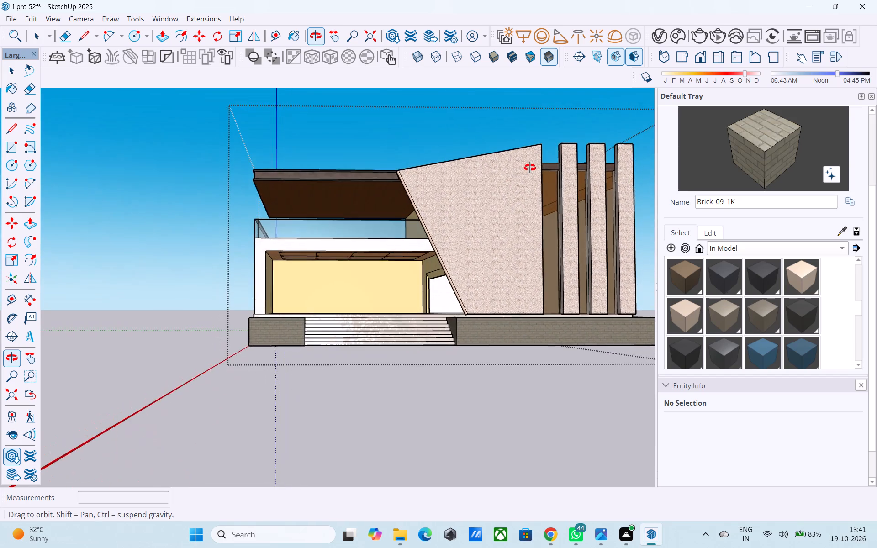
shift+middle_drag(530, 168, 531, 168)
middle_drag(531, 168, 524, 179)
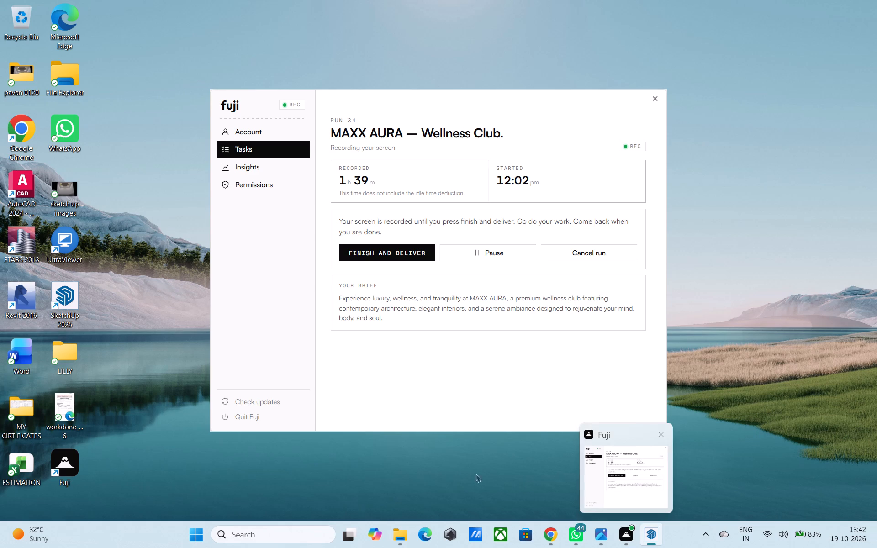
Set the colour of Sphere Light and Sphere Light#1 to the saved orange (R 0.945, G 0.515, B 0.003) in the V-Ray Asset Editor.
shift+middle_drag(443, 312, 462, 394)
scroll(400, 347, up, 5)
middle_drag(395, 351, 393, 243)
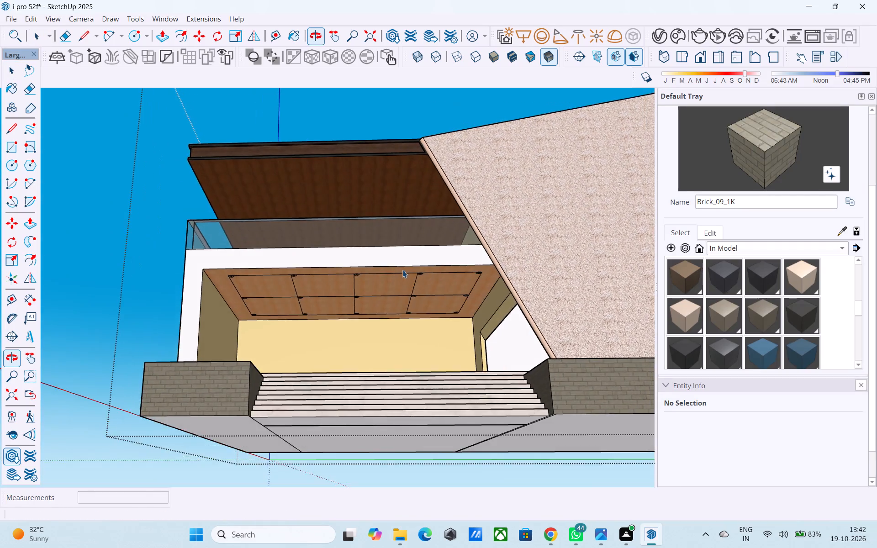
shift+middle_drag(403, 271, 408, 290)
scroll(393, 291, up, 7)
middle_drag(353, 316, 349, 278)
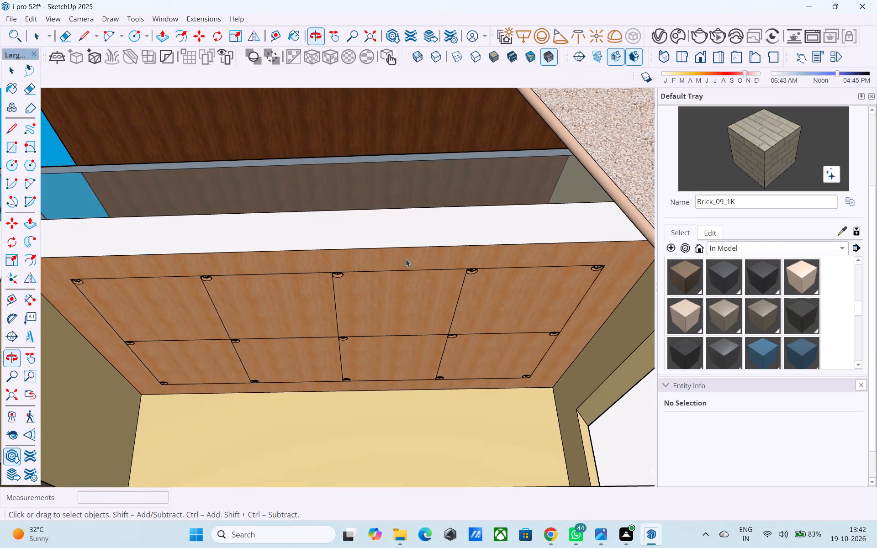
click(666, 40)
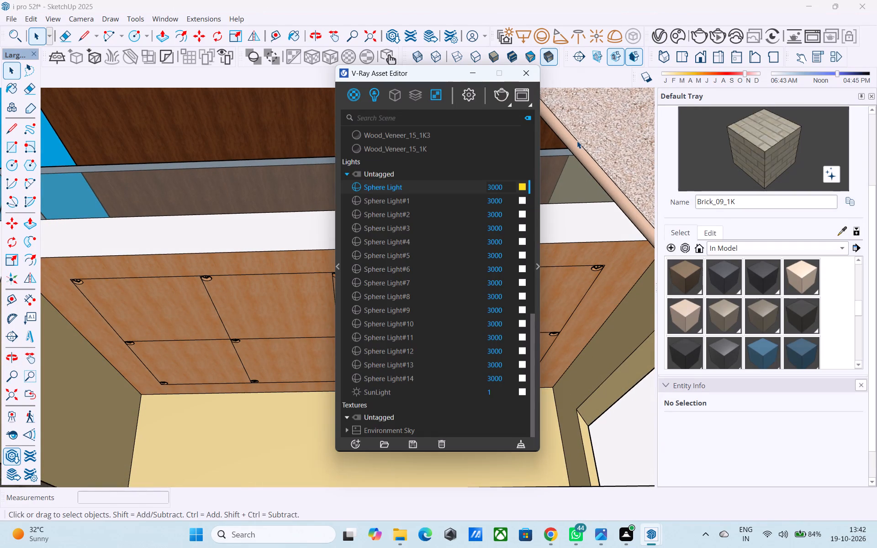
click(523, 200)
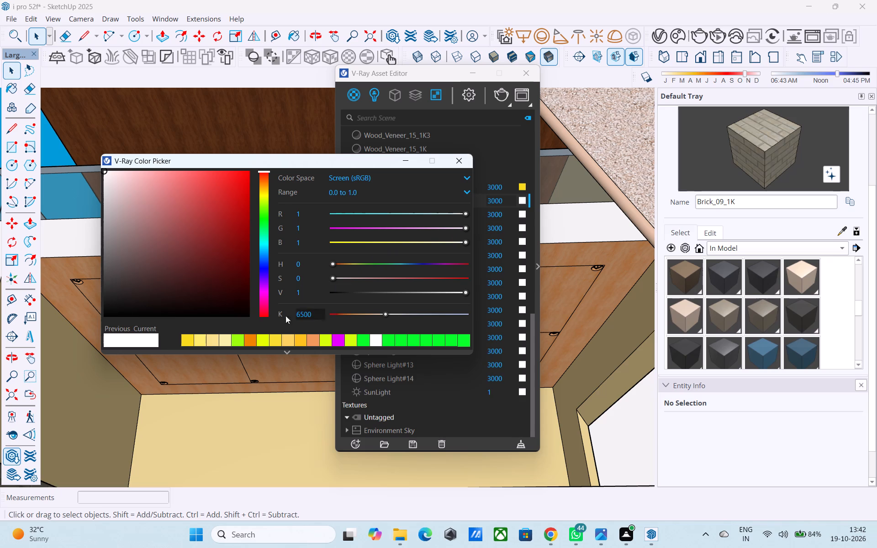
click(296, 339)
click(521, 186)
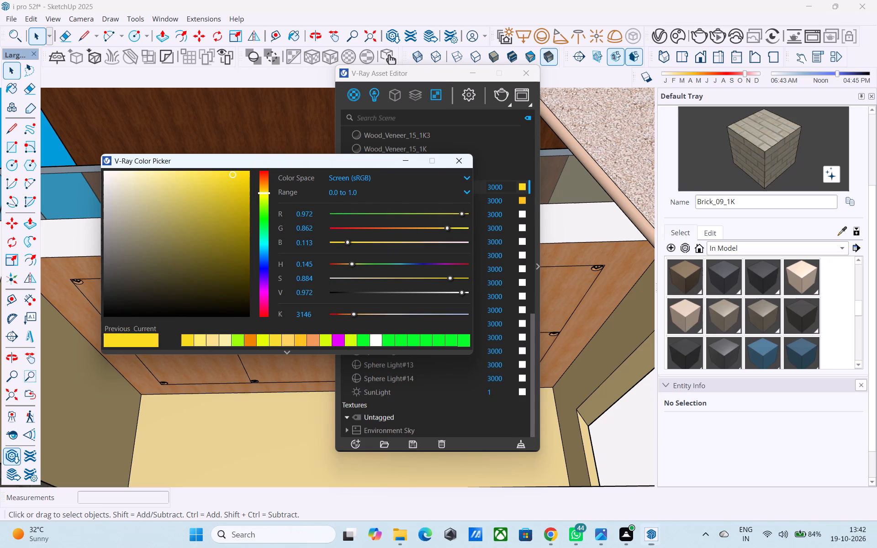
click(251, 344)
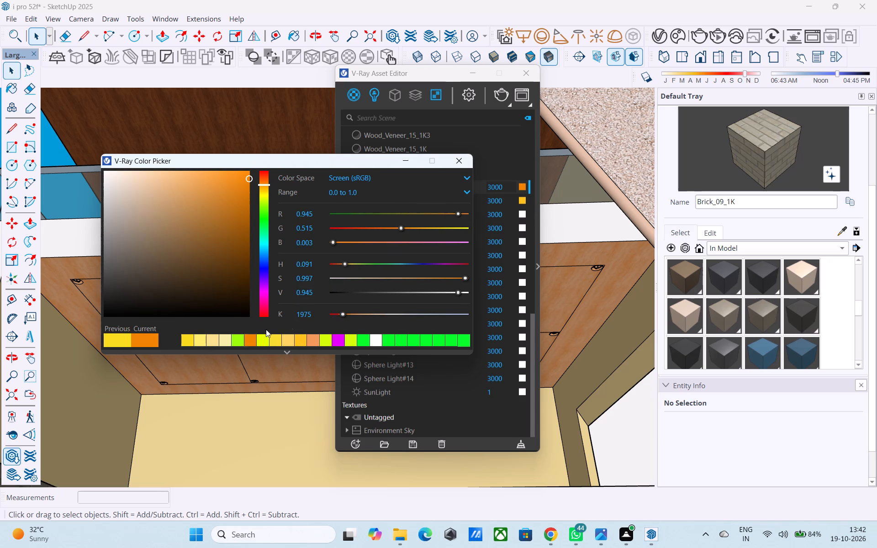
click(522, 200)
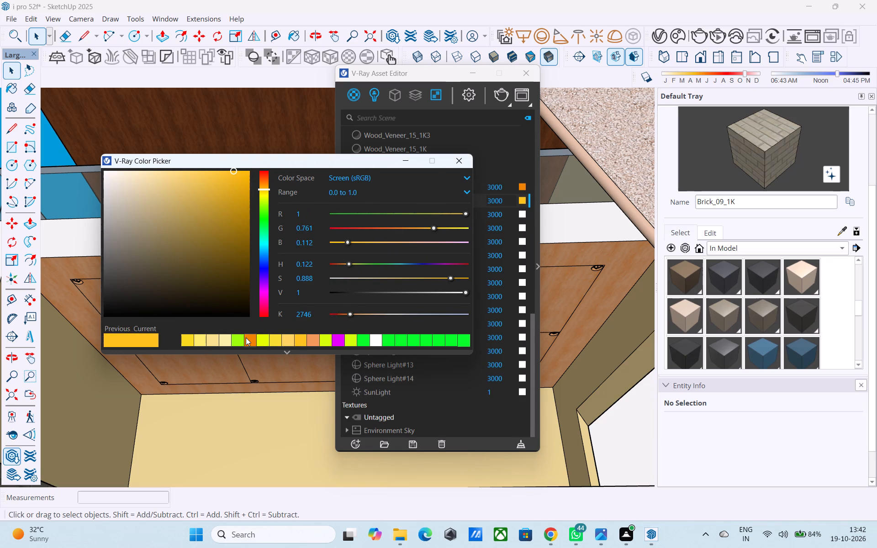
click(244, 337)
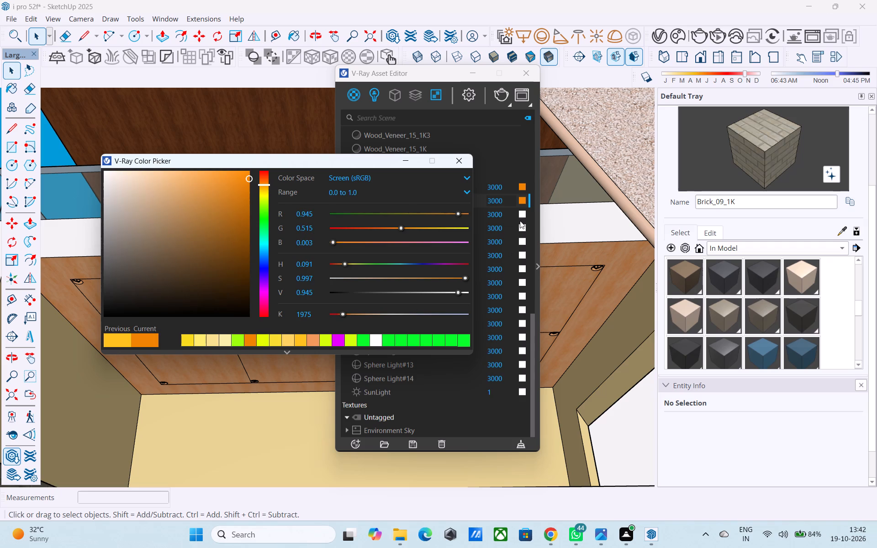
Apply the saved orange (R 0.945, G 0.515, B 0.003) as the colour of Sphere Light#2, #3 and #4.
click(522, 215)
click(253, 341)
click(522, 215)
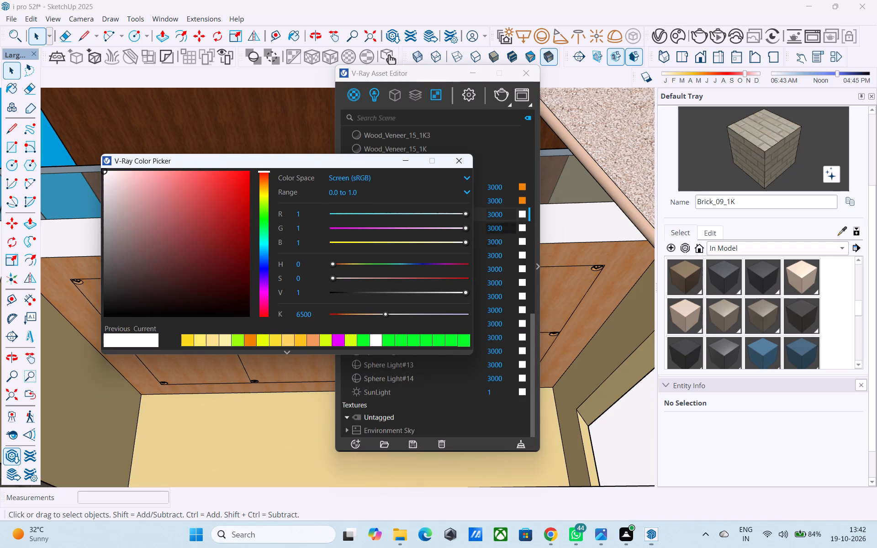
click(244, 341)
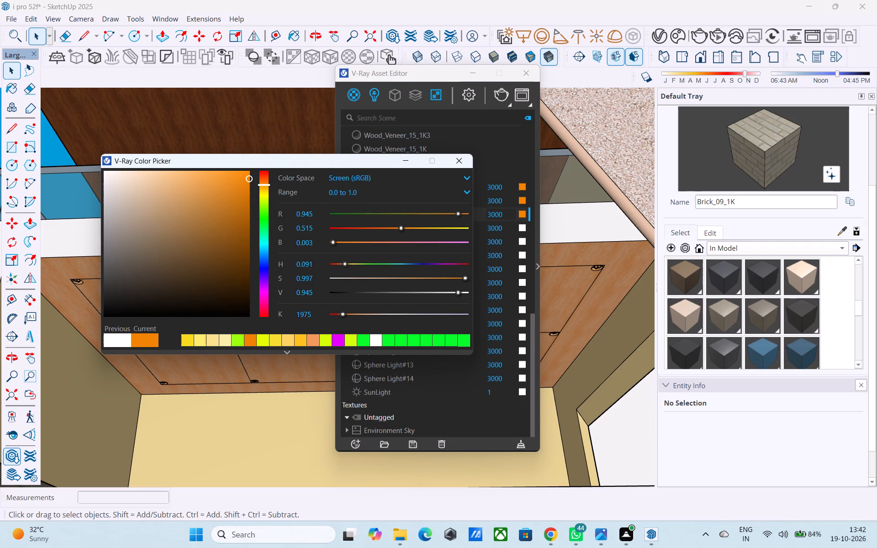
click(522, 230)
click(254, 340)
click(521, 244)
click(255, 339)
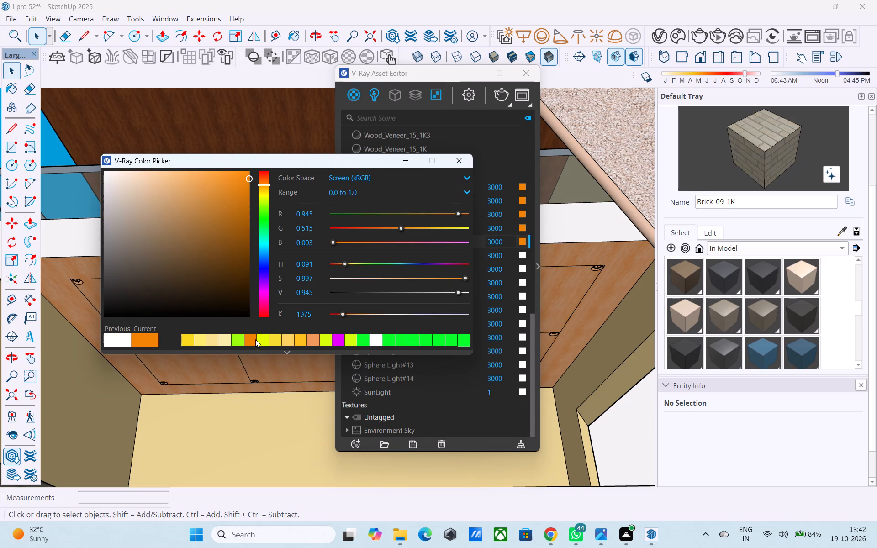
click(254, 340)
Apply the saved orange (R 0.945, G 0.515, B 0.003) as the colour of Sphere Light#5, #6 and #7.
click(523, 255)
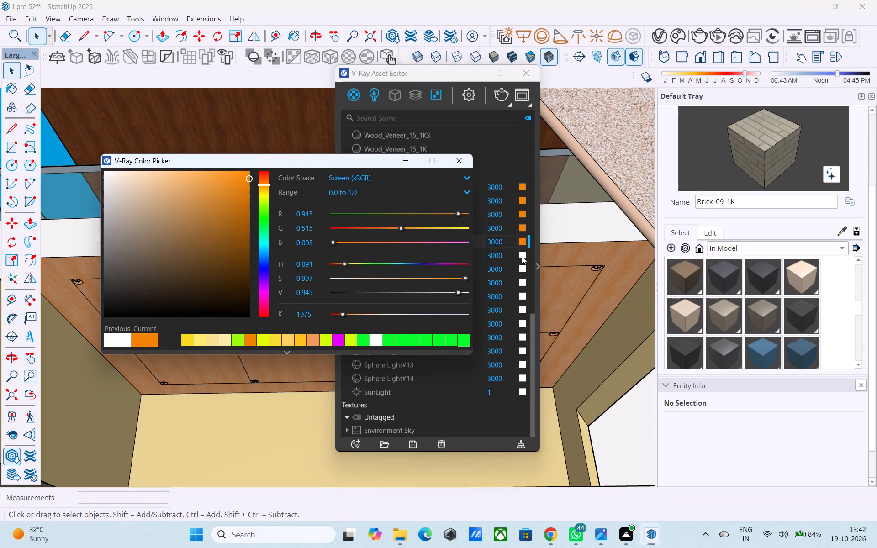
click(252, 339)
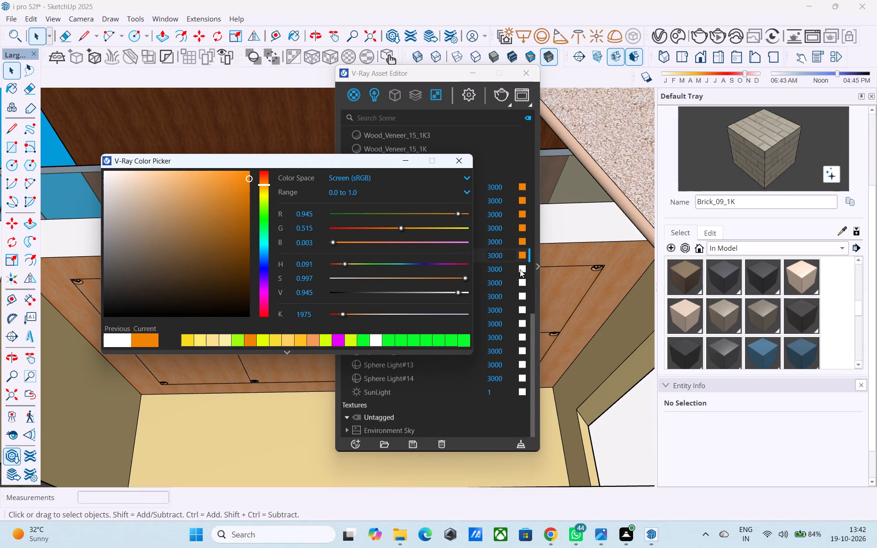
click(520, 269)
click(249, 342)
click(516, 290)
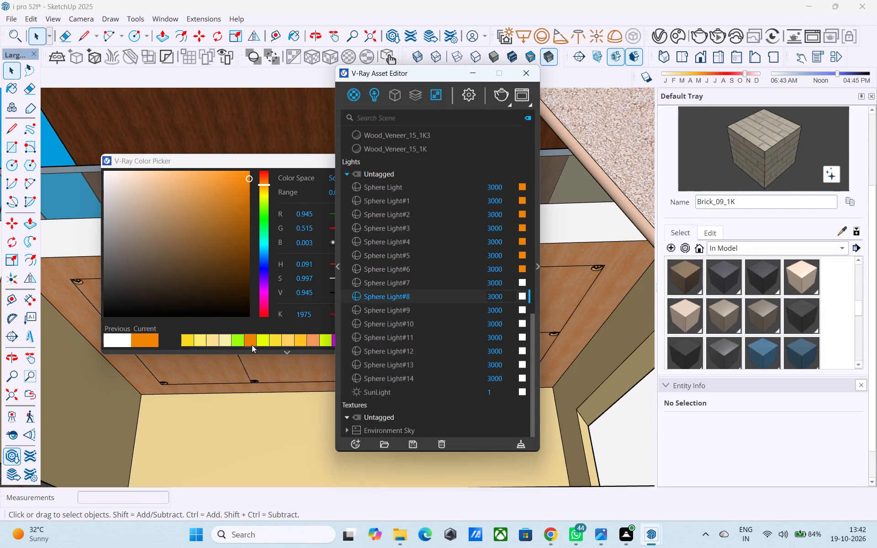
click(252, 345)
click(523, 283)
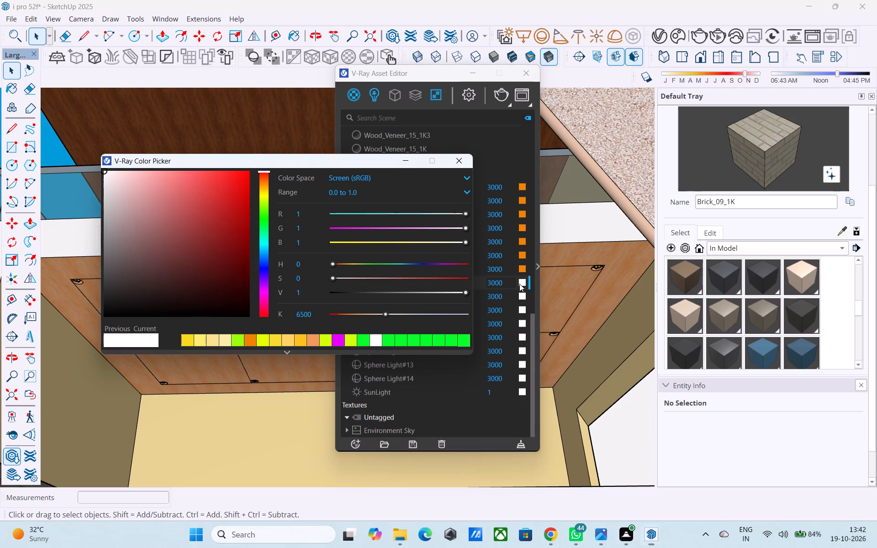
click(253, 338)
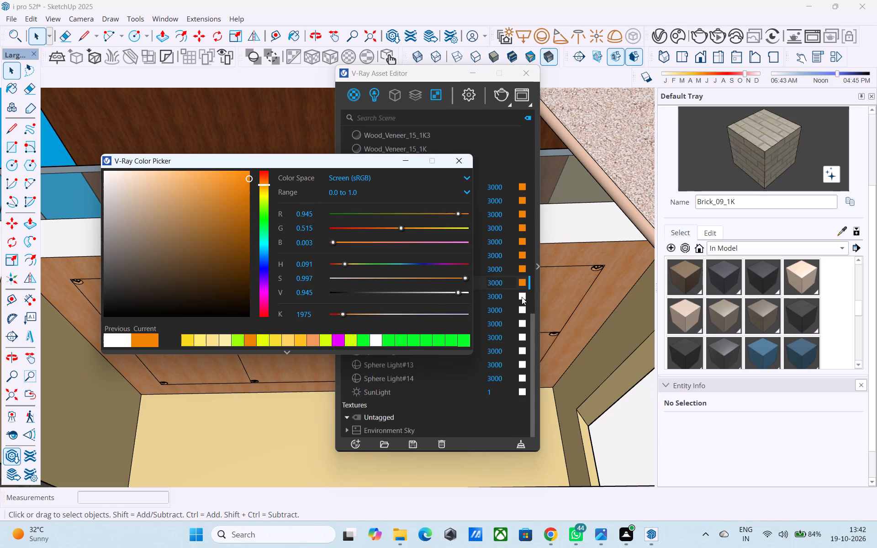
Apply the saved orange (R 0.945, G 0.515, B 0.003) as the colour of Sphere Light#8, #9, #10 and #11.
click(522, 297)
click(252, 341)
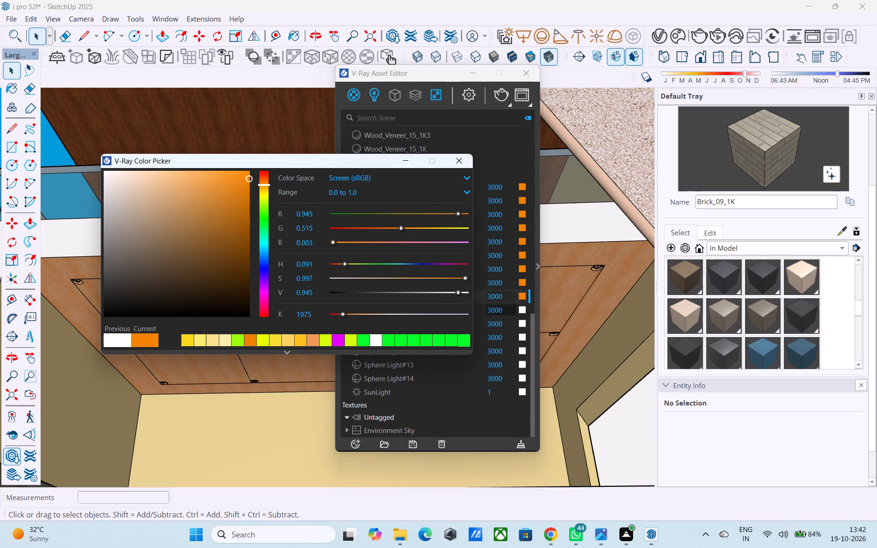
click(521, 311)
click(251, 341)
click(523, 322)
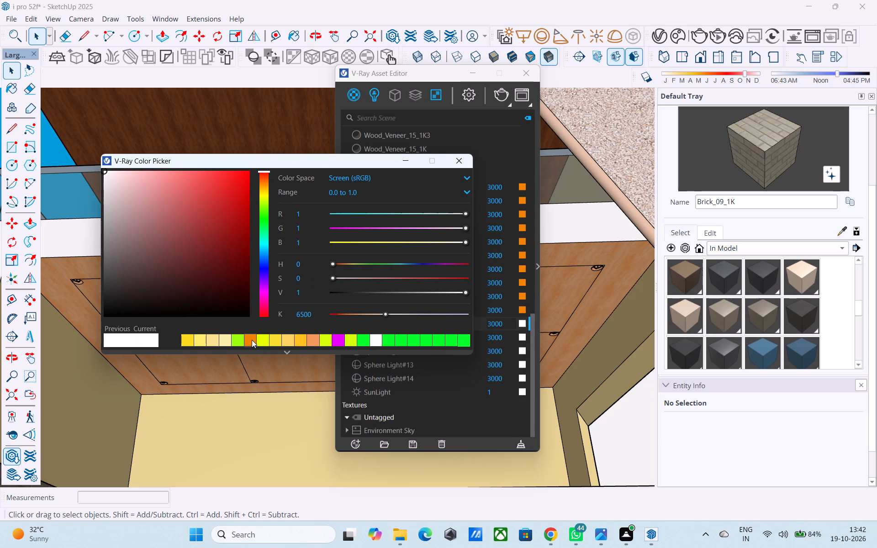
click(252, 340)
click(520, 338)
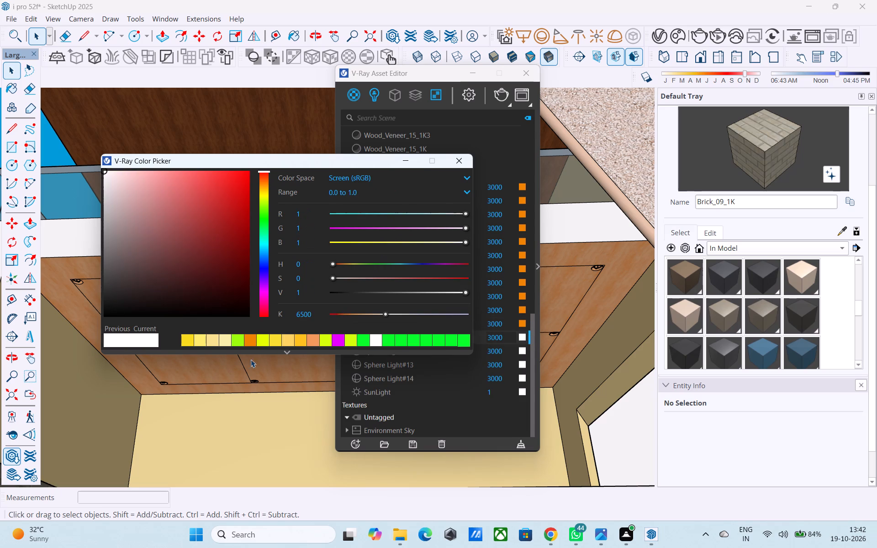
click(246, 342)
Apply the saved orange (R 0.945, G 0.515, B 0.003) as the colour of Sphere Light#12, #13 and #14.
click(524, 351)
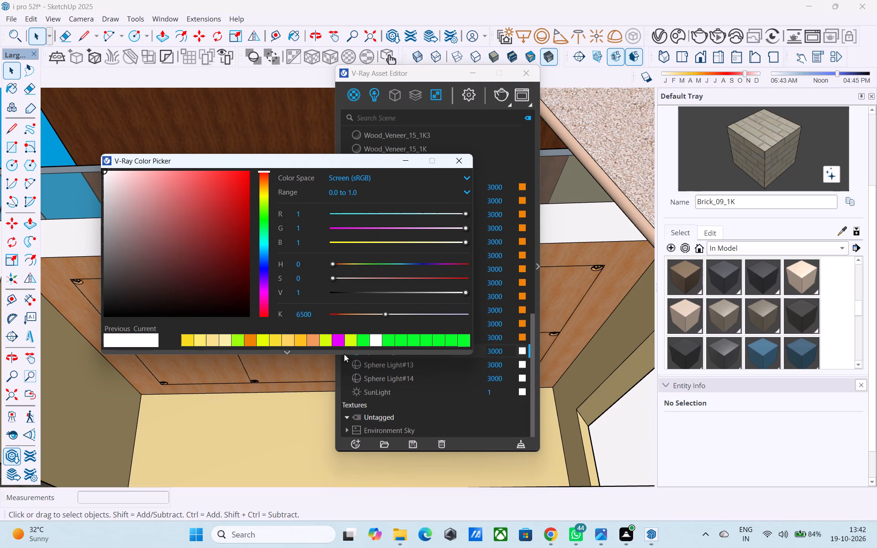
click(251, 340)
click(521, 364)
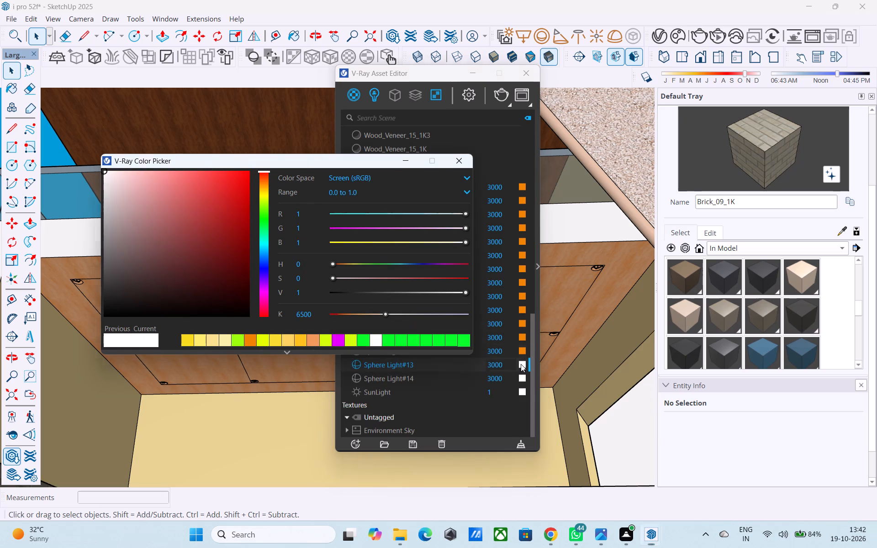
click(251, 341)
click(523, 379)
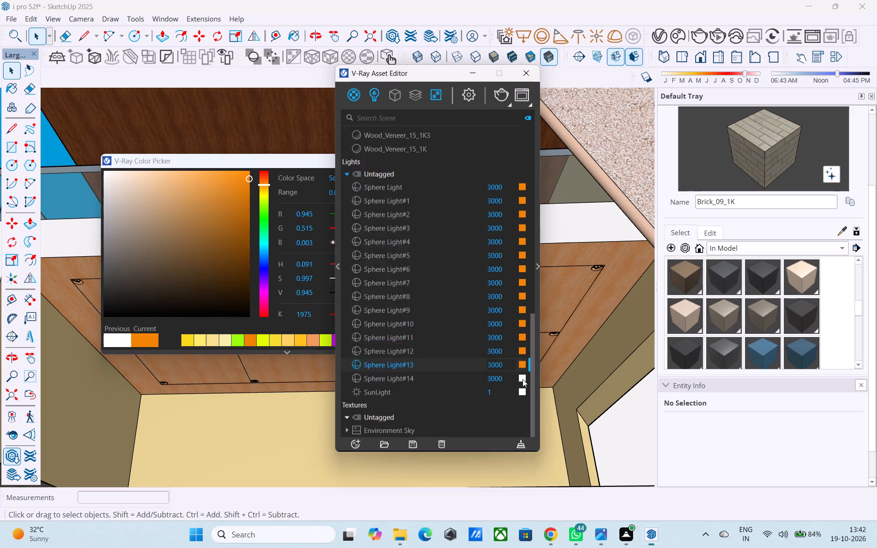
click(251, 341)
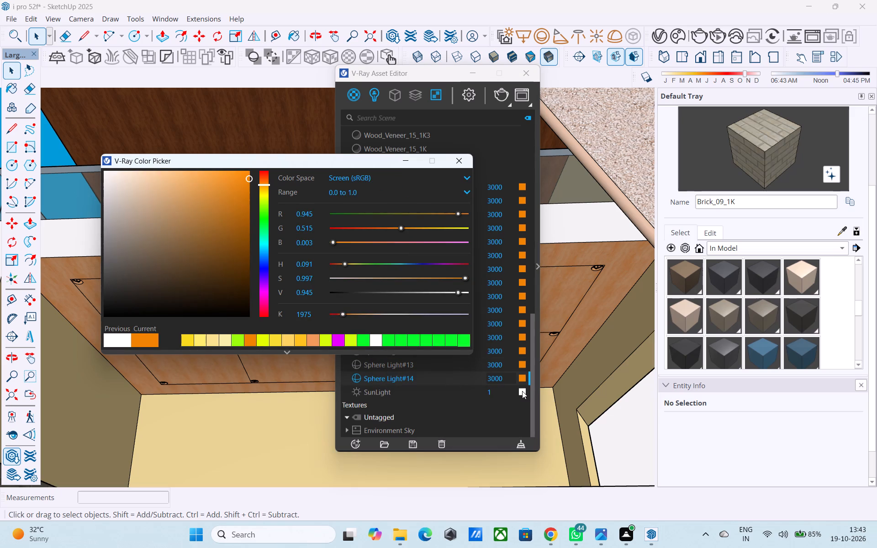
Set the SunLight's colour to the same saved orange (R 0.945, G 0.515, B 0.003) and put the V-Ray windows away.
click(522, 391)
click(249, 342)
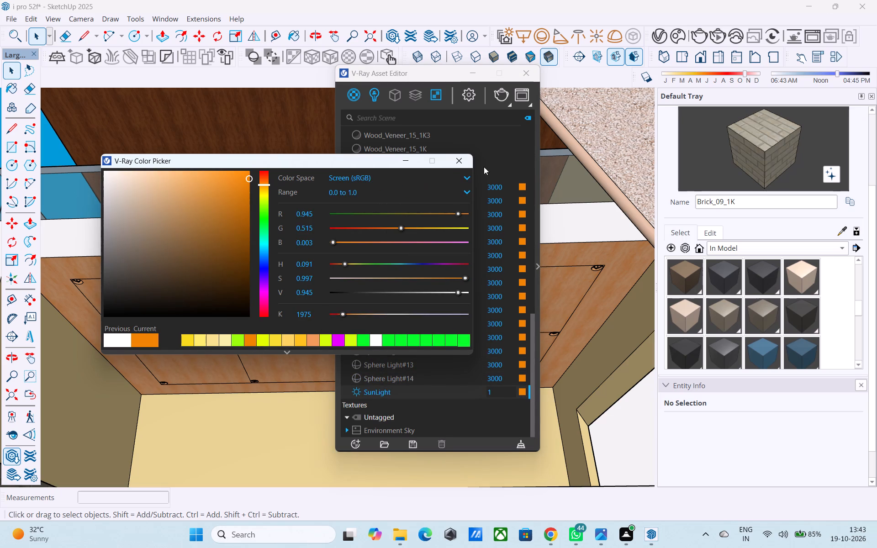
click(464, 158)
middle_drag(469, 187, 454, 241)
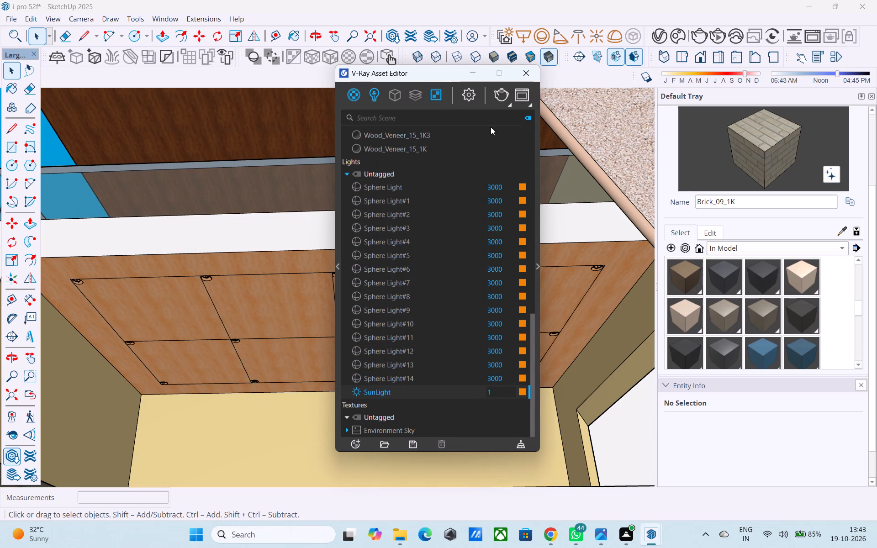
click(475, 74)
Set the SunLight's colour to the saved white (R 1, G 1, B 1) and close the colour picker.
scroll(457, 169, down, 2)
middle_drag(452, 198, 438, 300)
scroll(437, 273, down, 2)
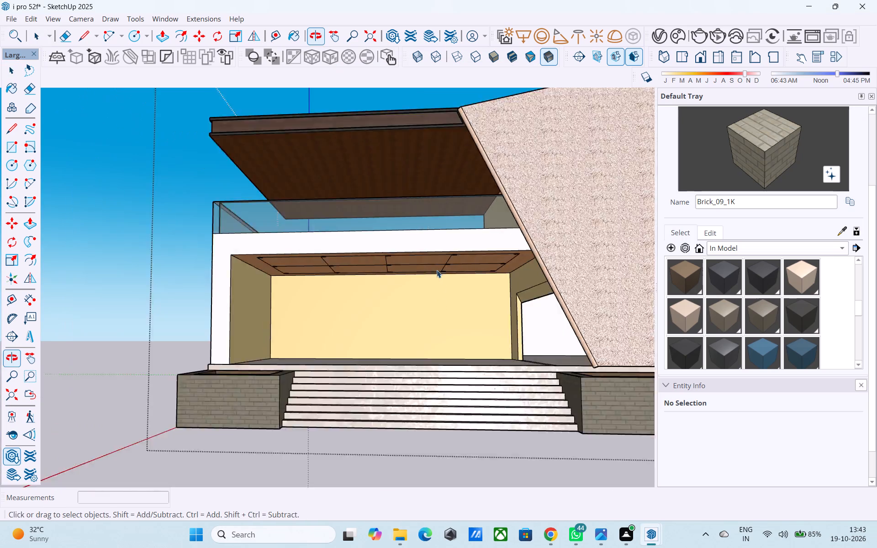
scroll(437, 270, down, 8)
middle_drag(468, 249, 467, 272)
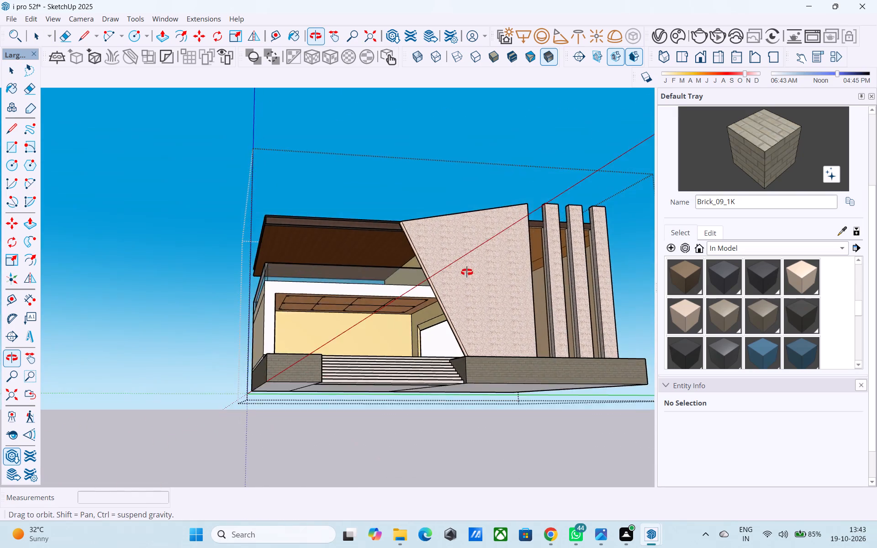
middle_drag(467, 272, 449, 305)
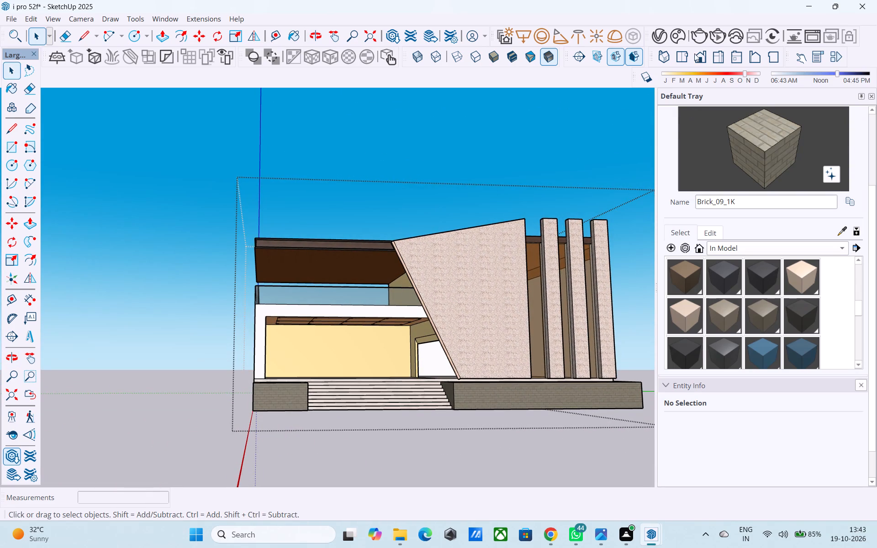
click(661, 33)
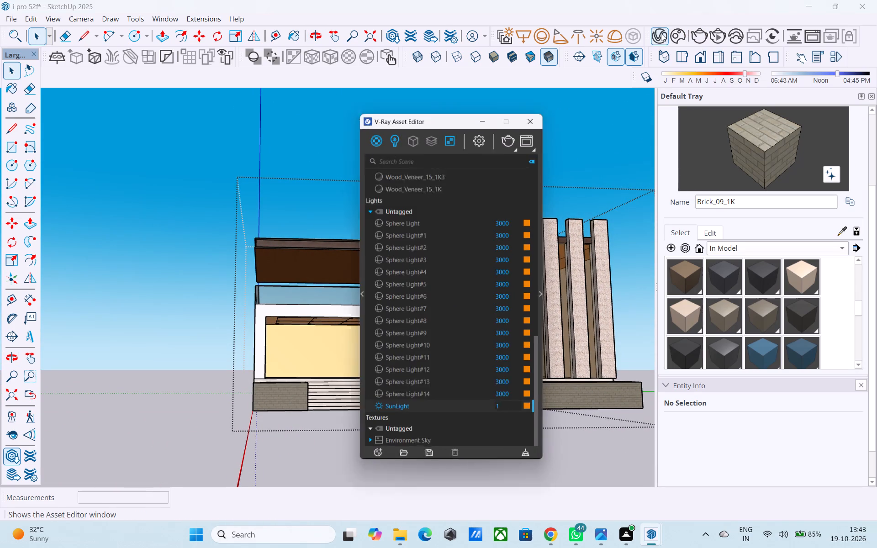
scroll(363, 409, down, 2)
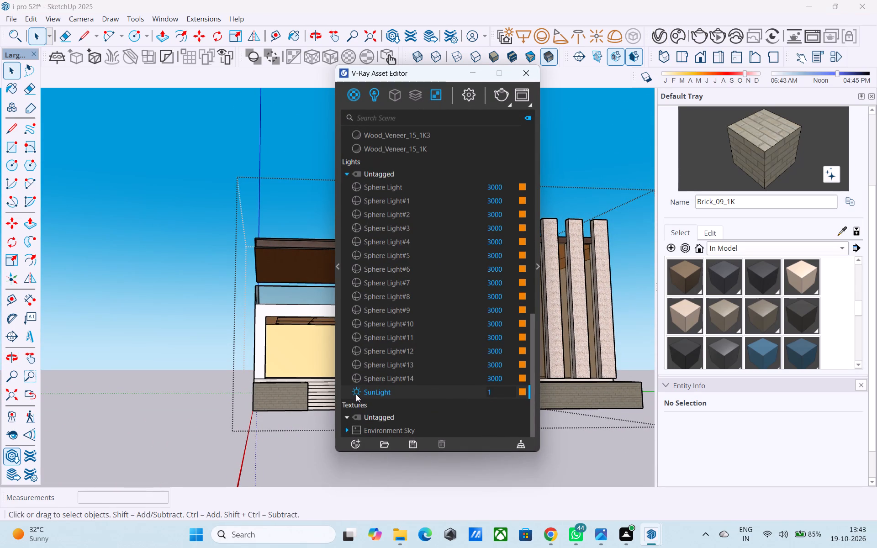
click(357, 395)
click(523, 393)
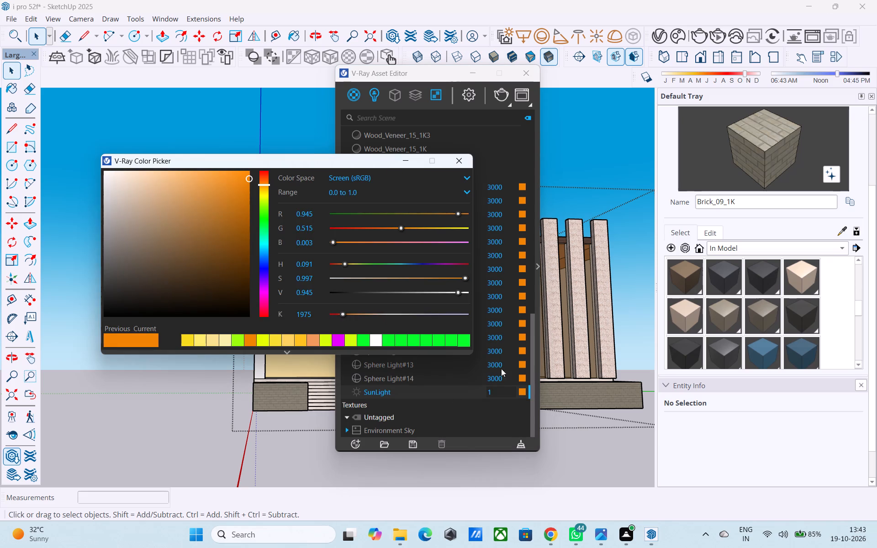
click(380, 342)
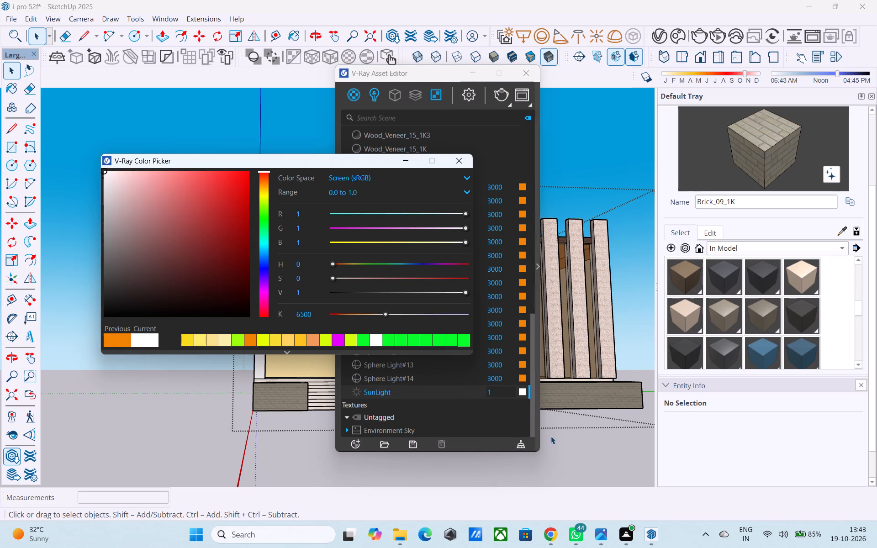
click(571, 435)
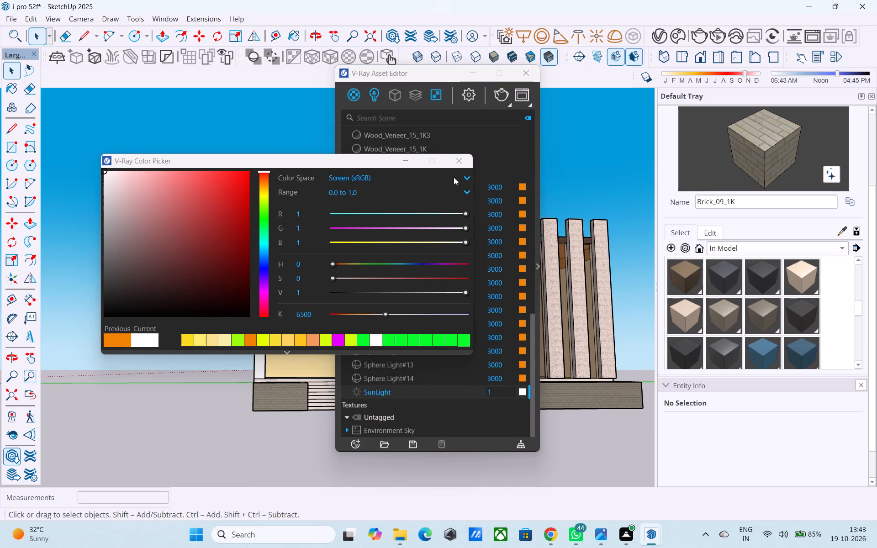
click(459, 166)
Examine the building's front and the porch ceiling from several angles, with the V-Ray Asset Editor moved aside and closed at the end.
middle_click(308, 313)
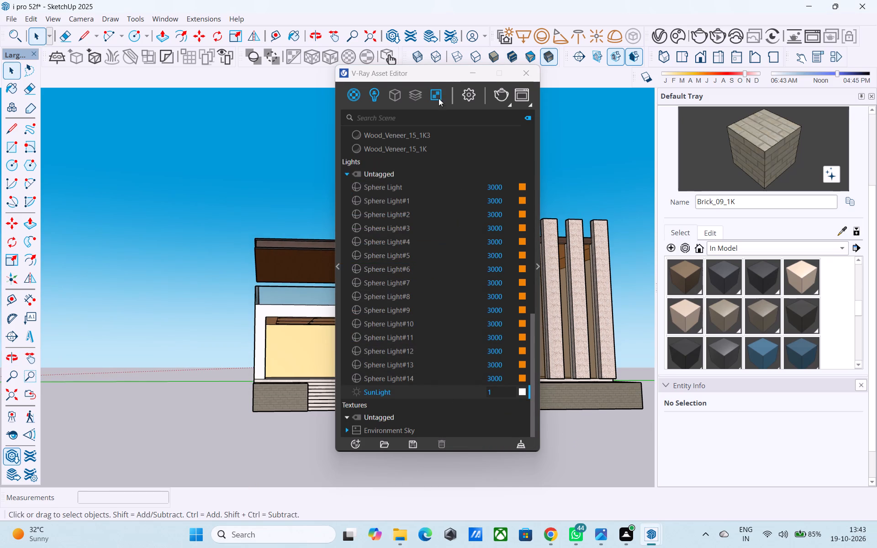
drag(437, 71, 224, 146)
scroll(469, 257, down, 3)
middle_drag(499, 268, 504, 331)
scroll(525, 318, up, 1)
scroll(591, 309, down, 5)
middle_drag(603, 322, 588, 265)
scroll(491, 184, up, 3)
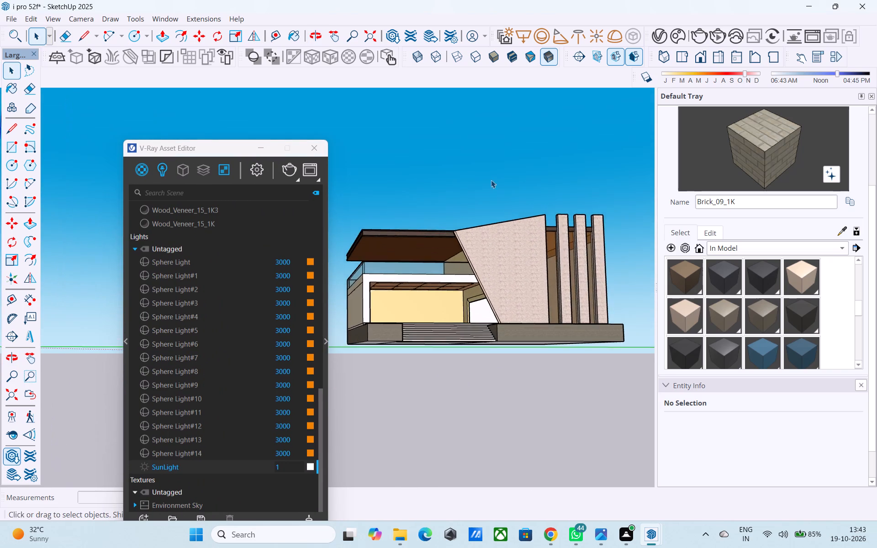
middle_drag(486, 184, 446, 176)
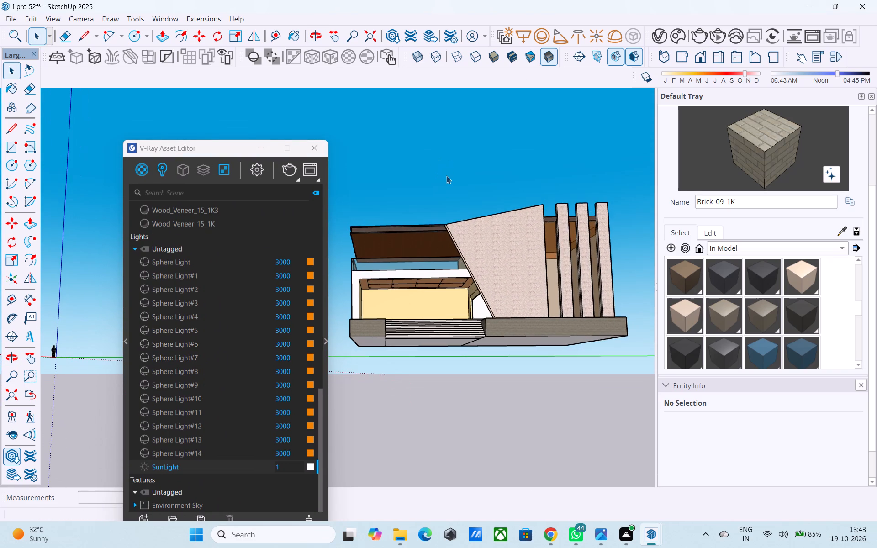
middle_drag(452, 176, 459, 184)
middle_drag(456, 186, 504, 184)
scroll(490, 233, up, 3)
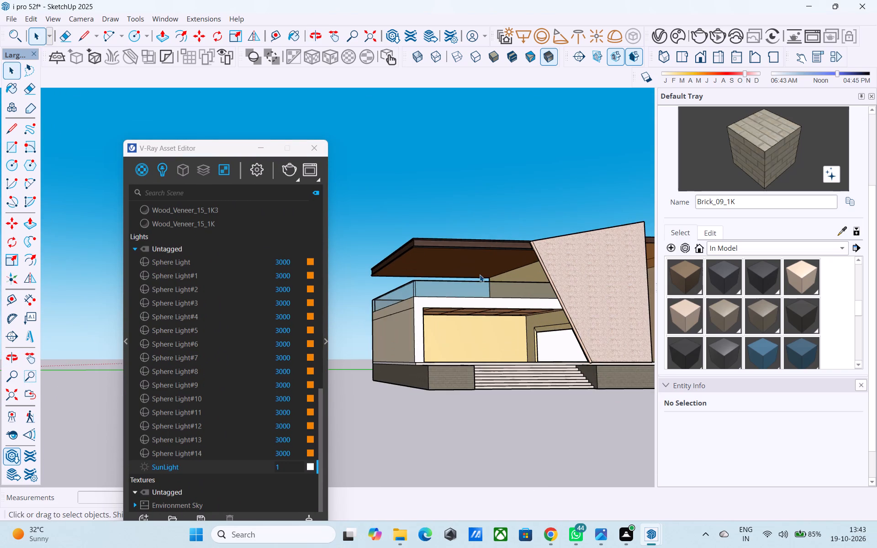
middle_drag(480, 274, 398, 252)
shift+middle_drag(456, 299, 469, 287)
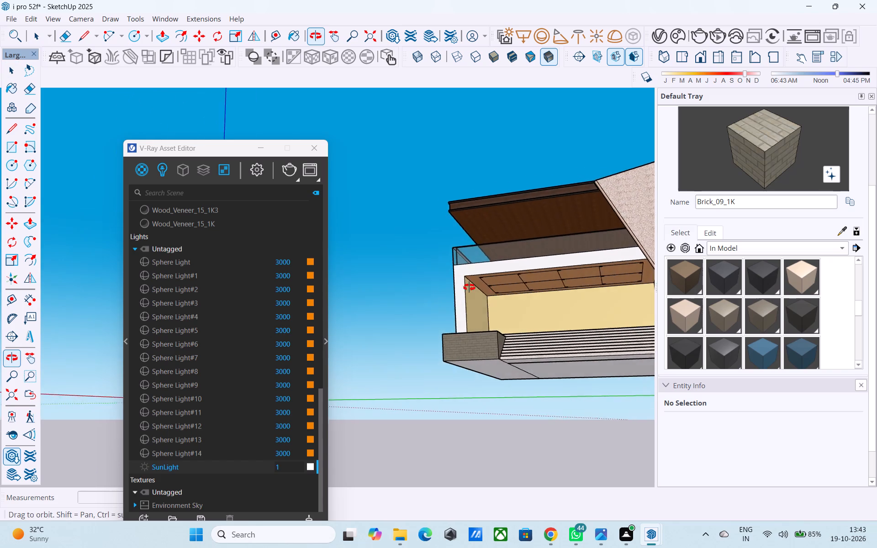
shift+middle_drag(469, 287, 508, 306)
shift+middle_drag(518, 313, 491, 310)
shift+scroll(517, 313, up, 1)
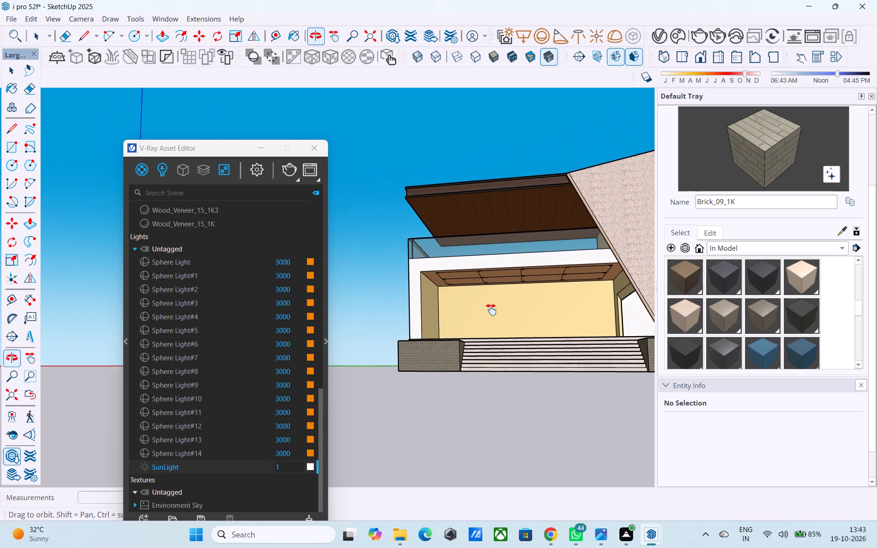
shift+middle_drag(491, 310, 491, 309)
scroll(480, 311, up, 4)
scroll(475, 311, down, 1)
click(320, 144)
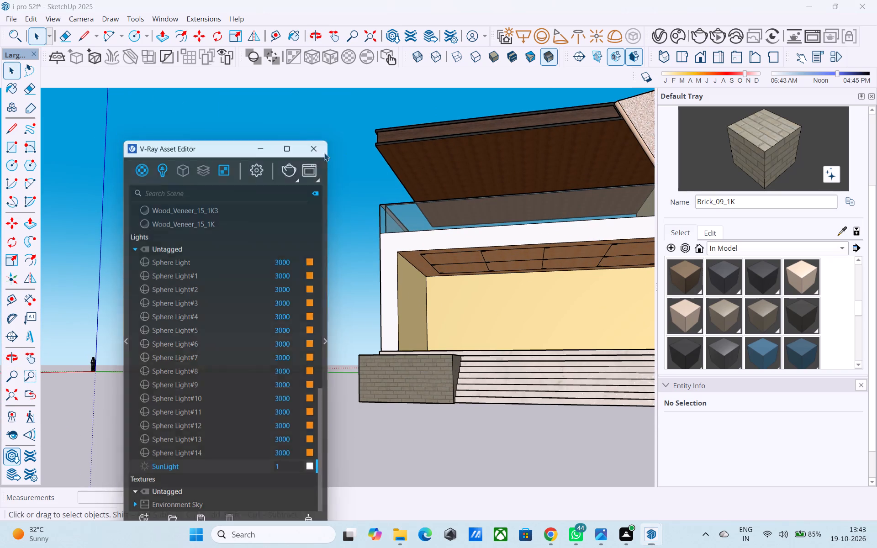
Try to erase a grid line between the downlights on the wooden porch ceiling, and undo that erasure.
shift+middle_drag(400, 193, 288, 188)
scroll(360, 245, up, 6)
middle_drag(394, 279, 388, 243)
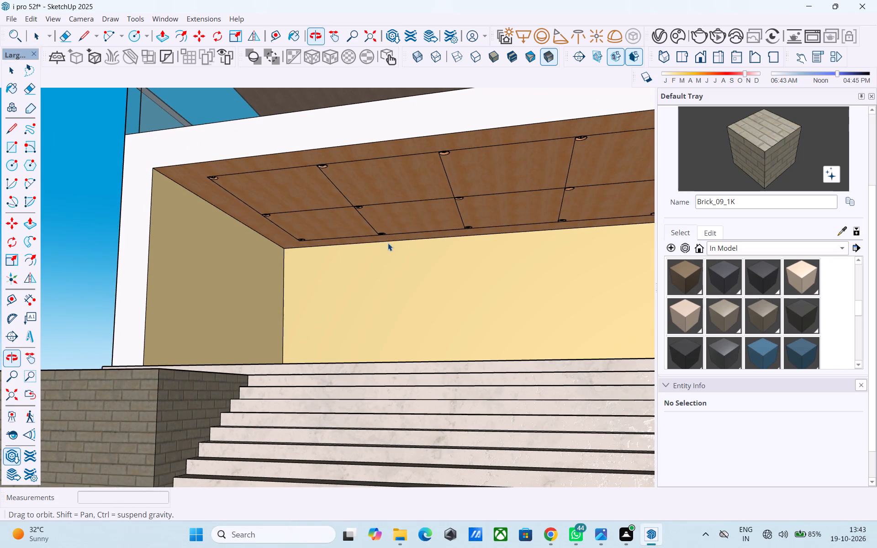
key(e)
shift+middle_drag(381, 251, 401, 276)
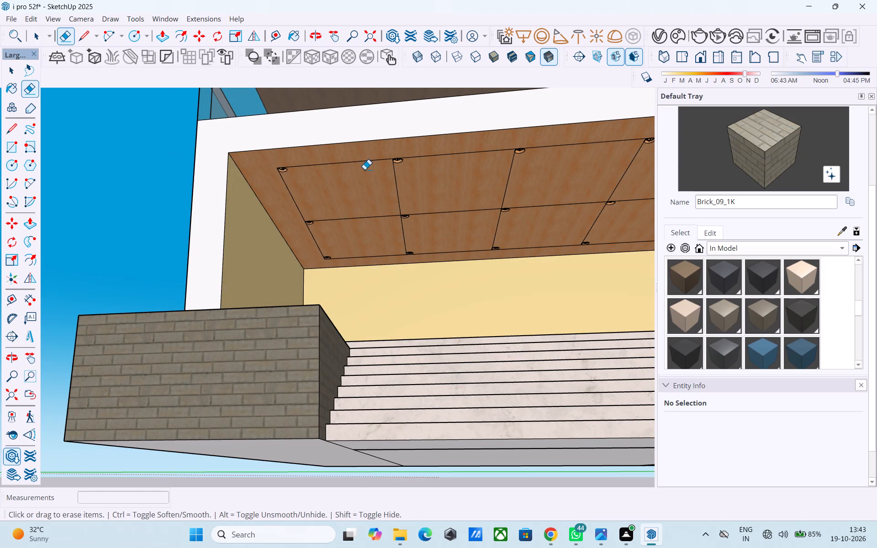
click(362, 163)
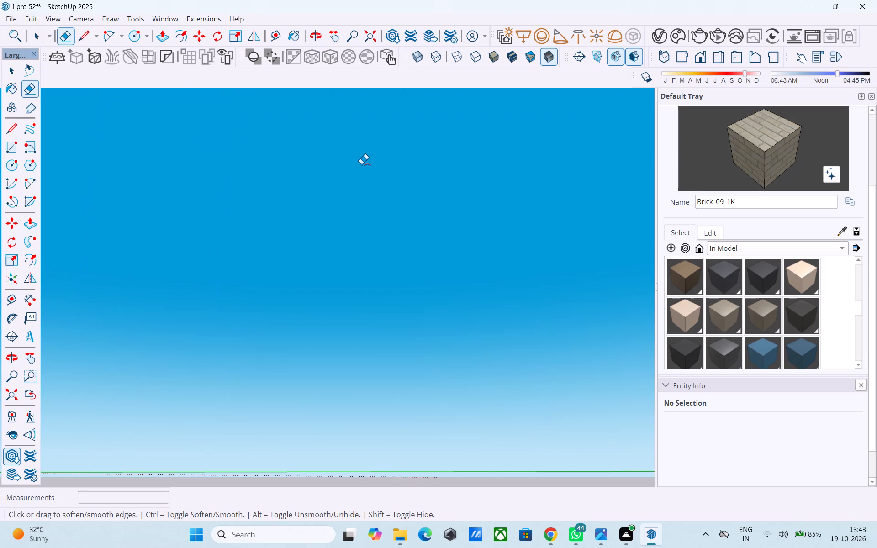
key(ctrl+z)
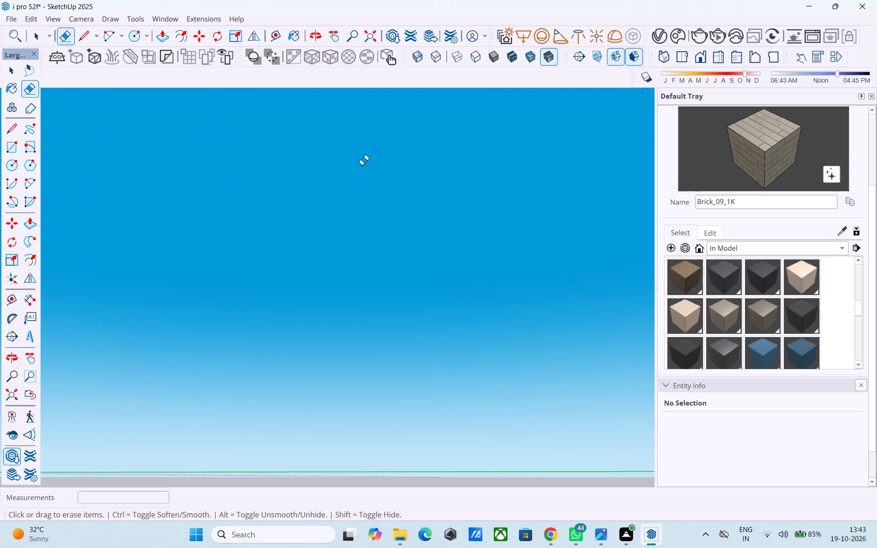
Open the building group for editing and erase the front and middle lines crossing the ceiling bay farthest from the slanted wall.
key(space)
triple_click(358, 176)
click(358, 177)
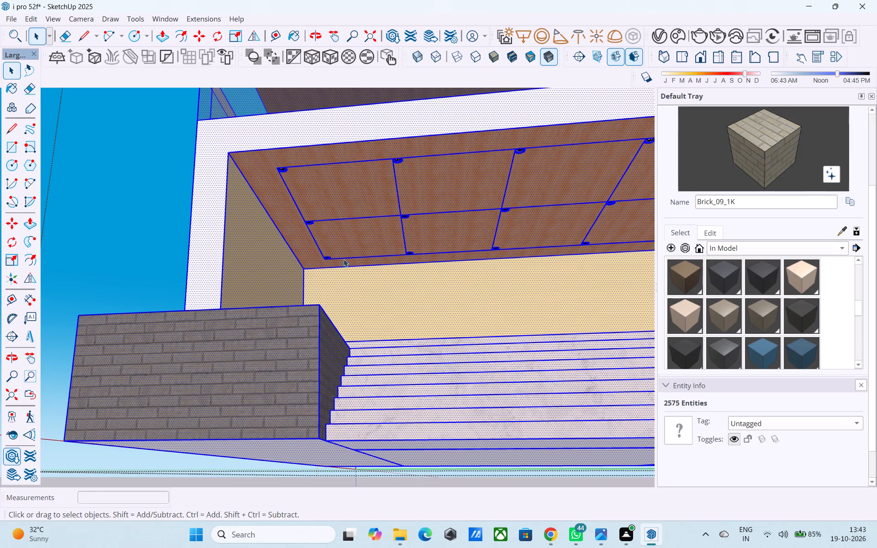
scroll(342, 265, down, 3)
click(341, 275)
shift+middle_drag(396, 247, 321, 328)
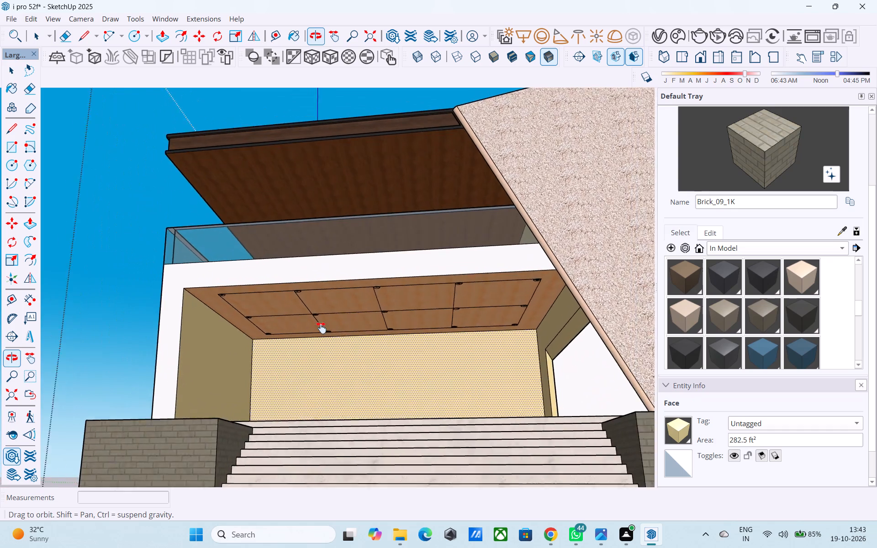
shift+middle_drag(321, 328, 347, 312)
key(e)
scroll(324, 281, up, 6)
drag(301, 257, 302, 273)
drag(303, 279, 312, 333)
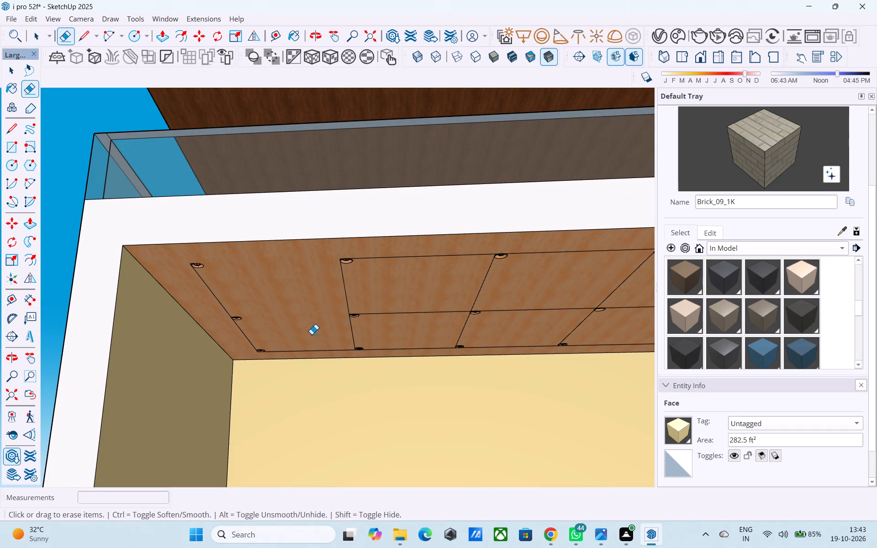
drag(312, 334, 315, 357)
key(ctrl+z)
Erase the end bay's remaining lines between its downlights, plus the three lines running across the neighbouring second bay.
scroll(282, 344, up, 3)
drag(283, 344, 285, 347)
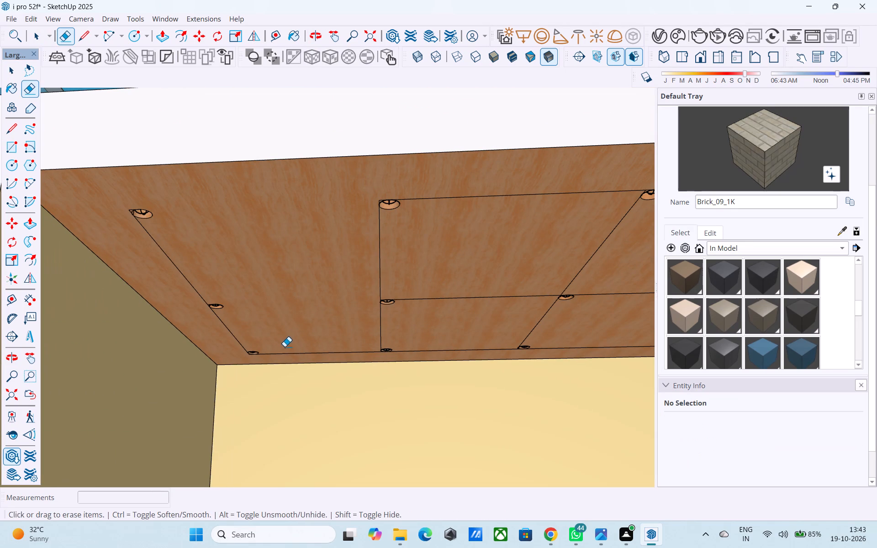
drag(285, 347, 286, 358)
drag(234, 326, 215, 329)
drag(196, 276, 185, 279)
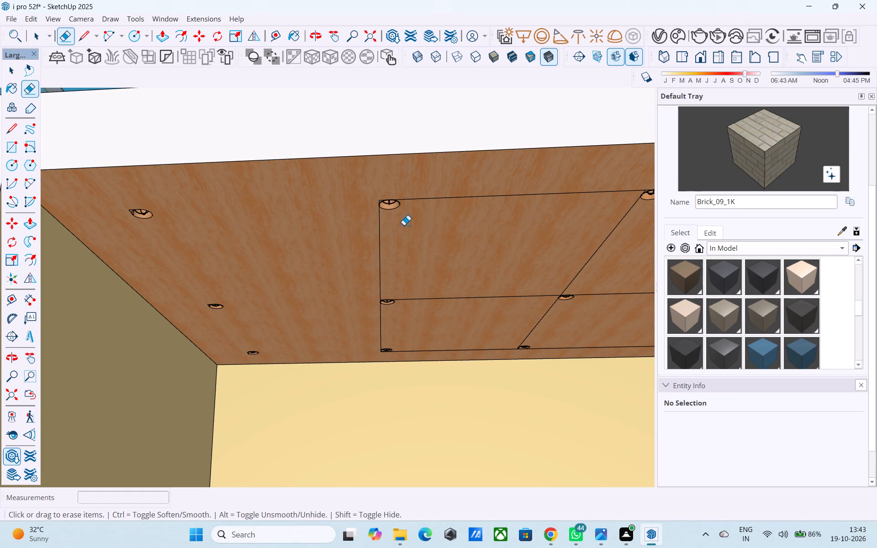
drag(430, 204, 431, 192)
drag(432, 307, 432, 287)
drag(426, 352, 424, 345)
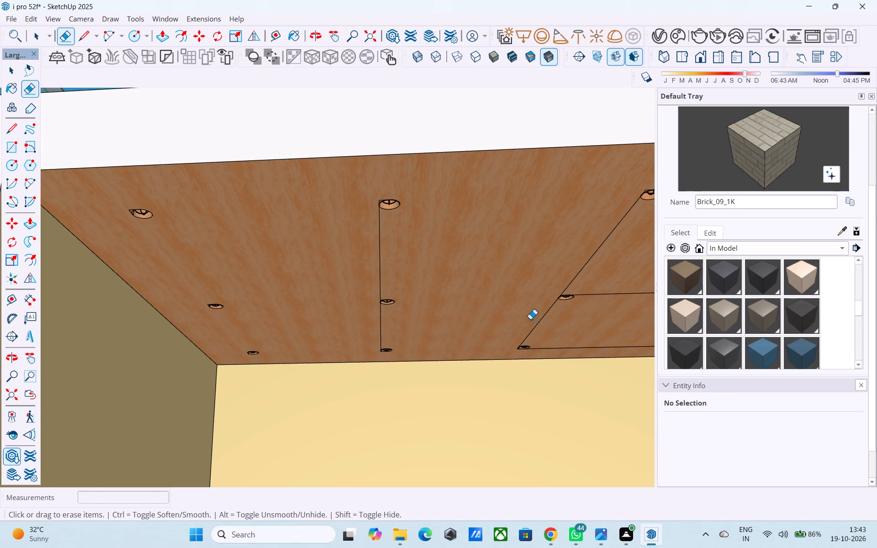
Erase the lines joining the second and third columns of downlights, and the third bay's middle and rear lines.
drag(587, 259, 600, 269)
drag(601, 278, 588, 326)
drag(574, 330, 485, 309)
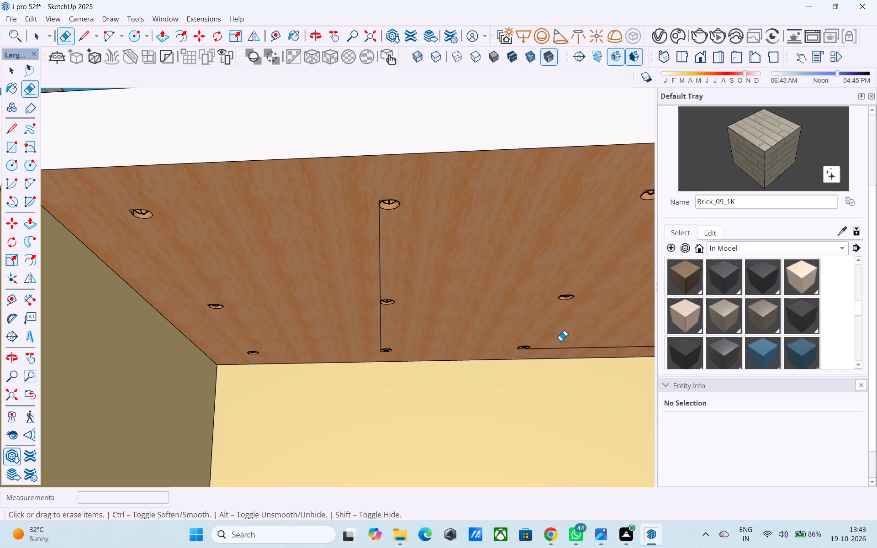
drag(559, 352, 558, 347)
drag(399, 256, 327, 241)
drag(391, 321, 361, 313)
Erase all remaining grid lines between the downlights toward the slanted wall, leaving only the light recesses on the ceiling.
scroll(382, 306, down, 1)
shift+middle_drag(383, 306, 187, 245)
shift+middle_drag(367, 234, 284, 271)
drag(441, 209, 426, 206)
drag(403, 153, 405, 178)
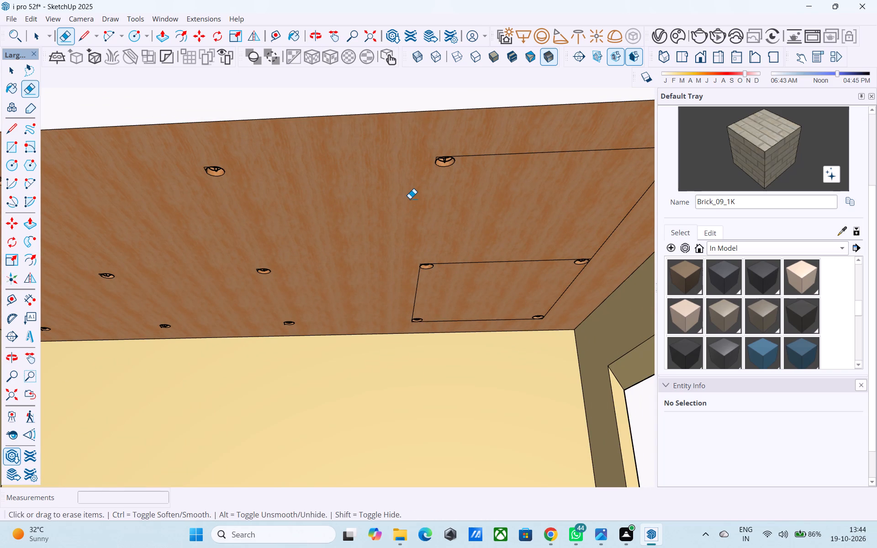
drag(479, 149, 478, 184)
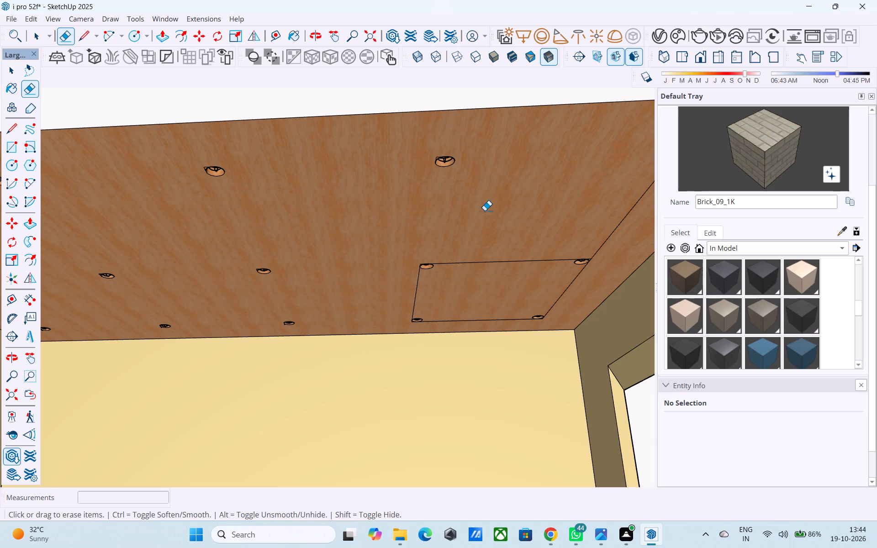
drag(478, 241, 483, 285)
drag(445, 300, 404, 296)
drag(510, 320, 503, 329)
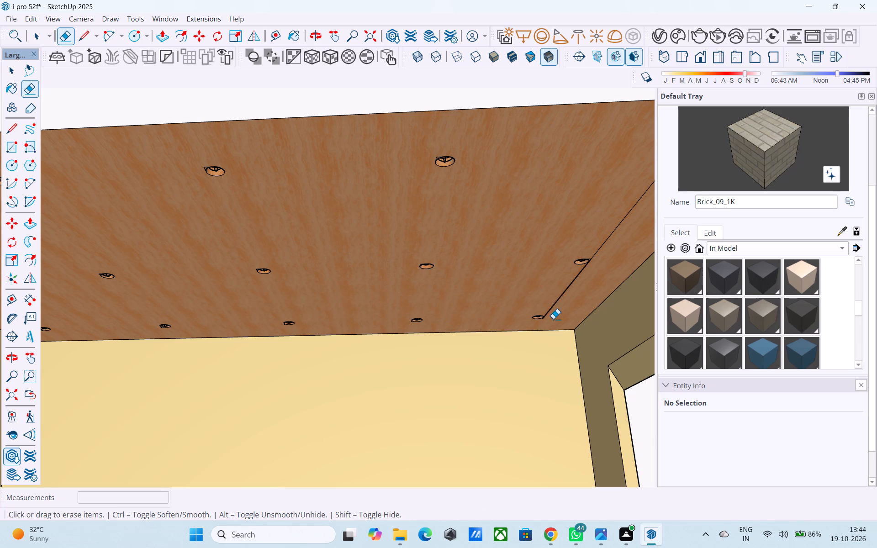
click(555, 301)
click(599, 249)
Offset the outline of the porch's cream back wall face inward by 6".
scroll(561, 253, down, 8)
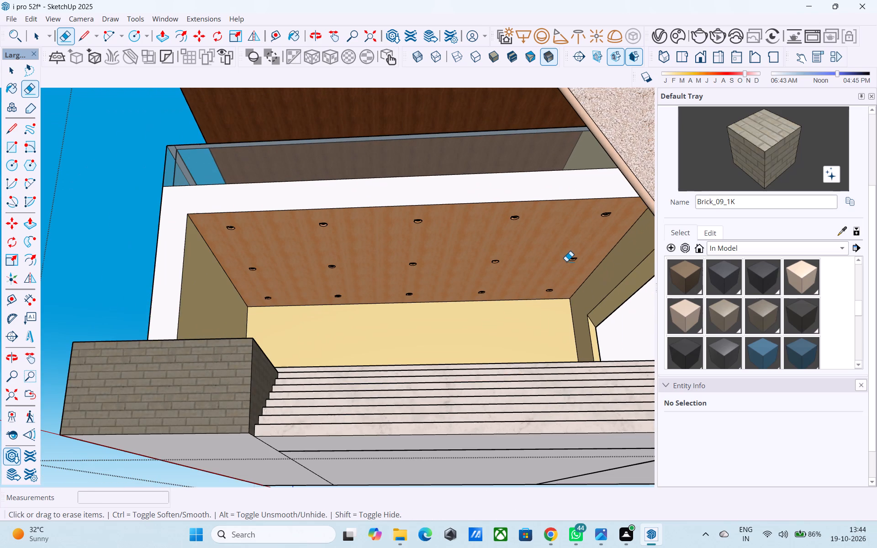
middle_drag(564, 269, 562, 286)
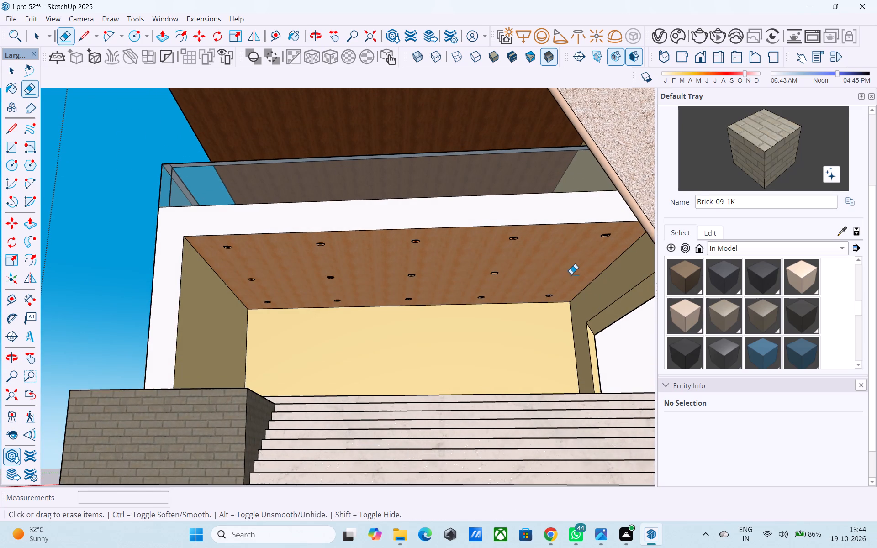
scroll(572, 269, down, 3)
middle_drag(550, 297, 551, 344)
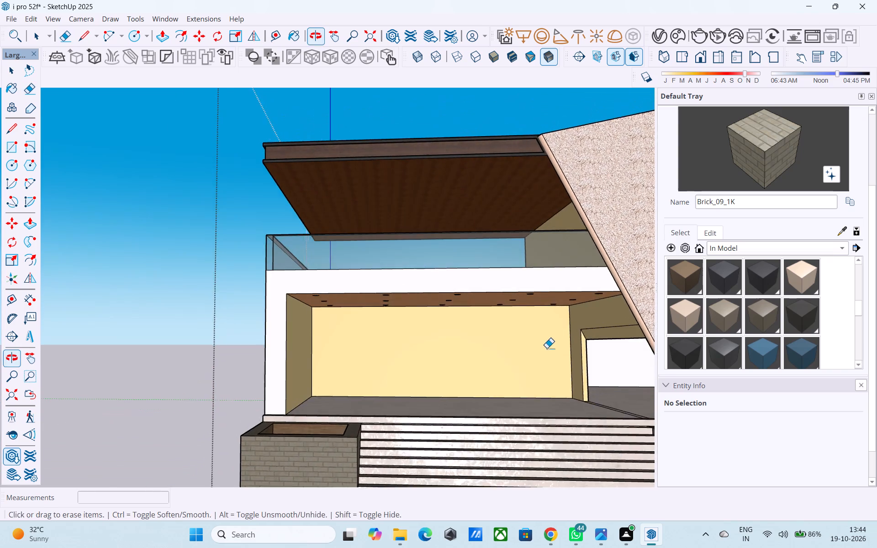
scroll(471, 358, up, 2)
middle_drag(409, 345, 403, 323)
scroll(370, 329, up, 4)
middle_drag(355, 328, 354, 346)
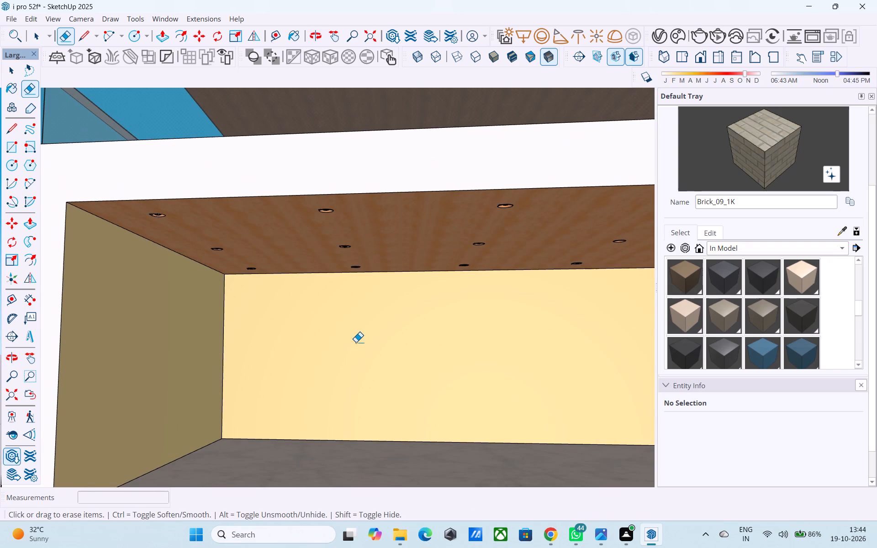
key(space)
click(355, 336)
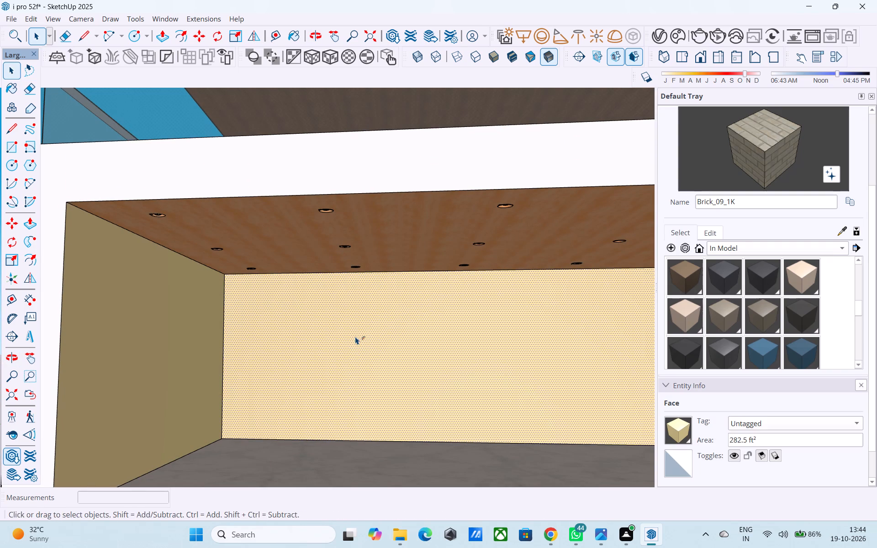
key(f)
click(355, 337)
text(1')
key(Return)
text(6")
key(Return)
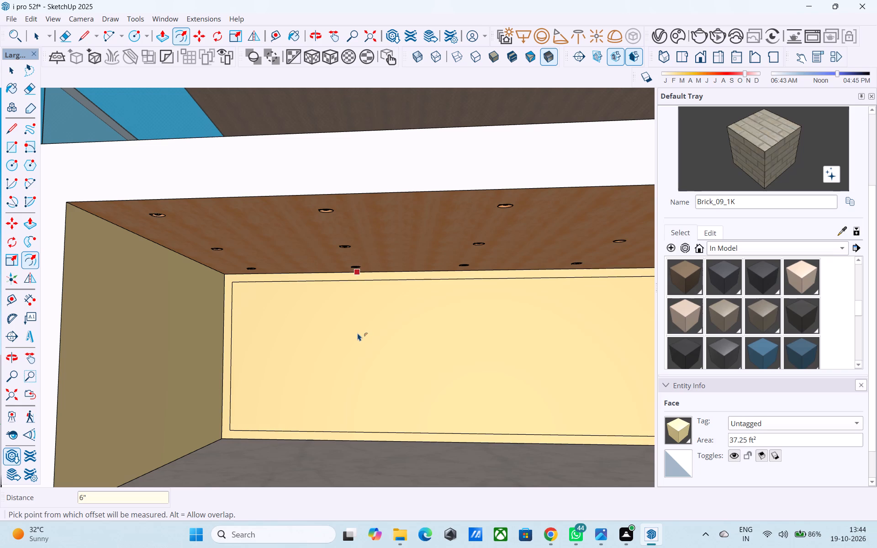
Copy the inset outline's vertical edge farthest from the doorway onto the opposite vertical edge, dividing the span into 6 equal panels.
middle_drag(332, 375, 334, 400)
middle_drag(332, 378, 330, 358)
key(space)
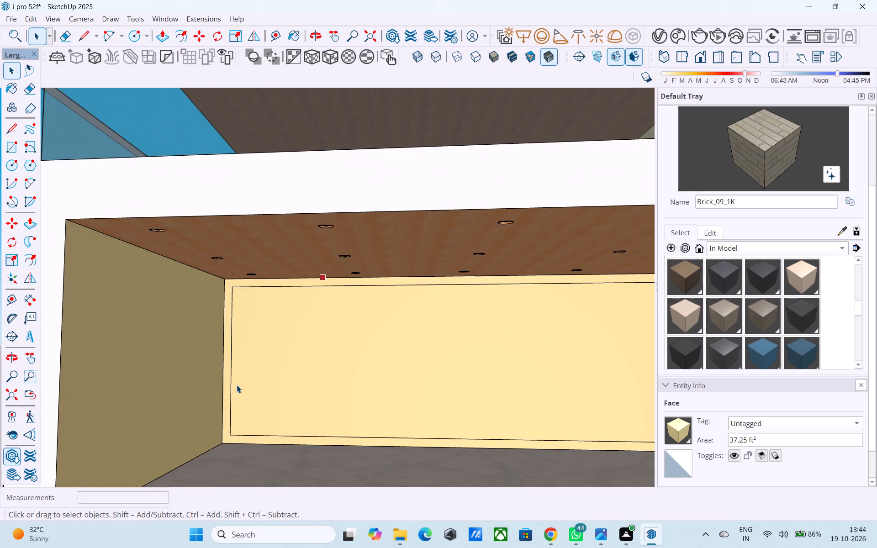
click(231, 384)
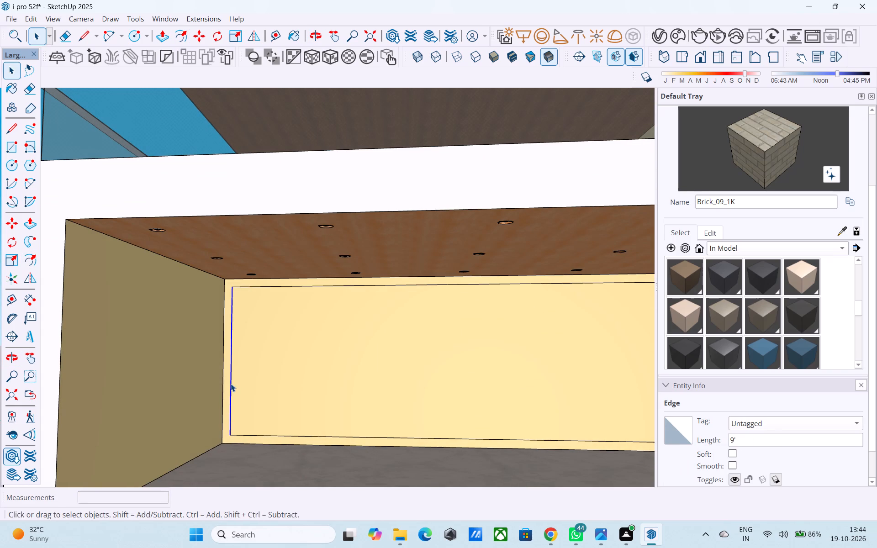
shift+middle_drag(236, 374, 231, 370)
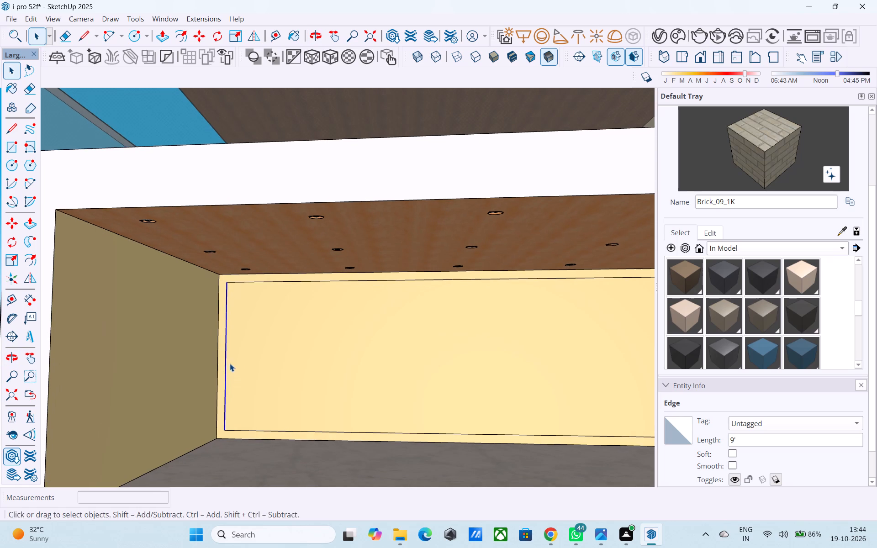
key(m)
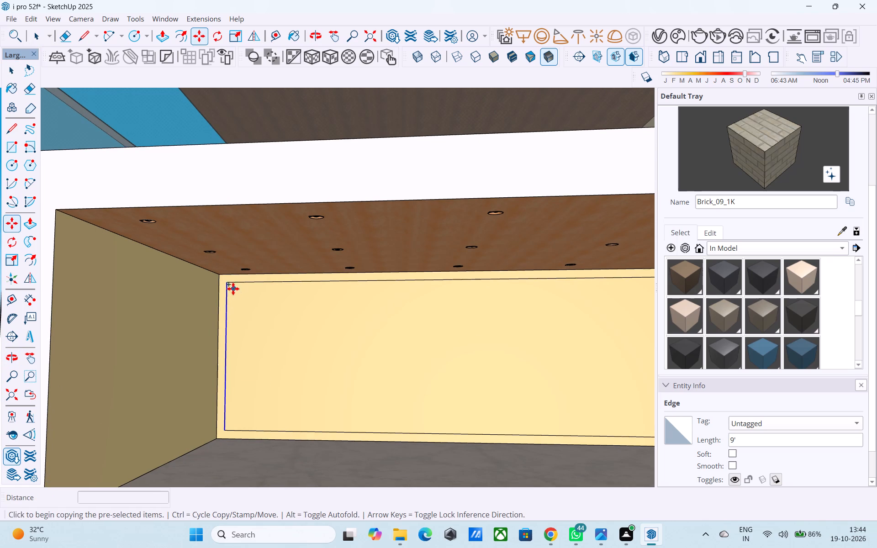
click(227, 281)
scroll(424, 286, down, 2)
middle_drag(423, 295, 361, 306)
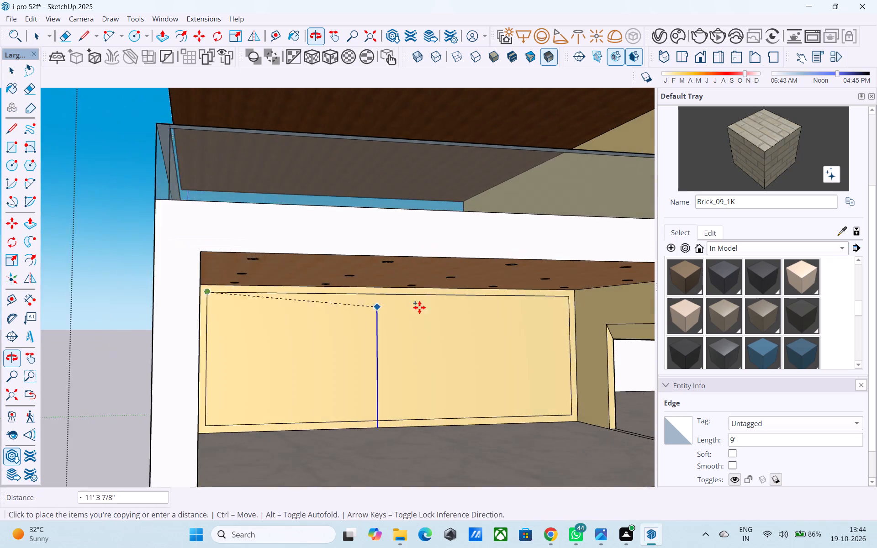
scroll(572, 299, up, 6)
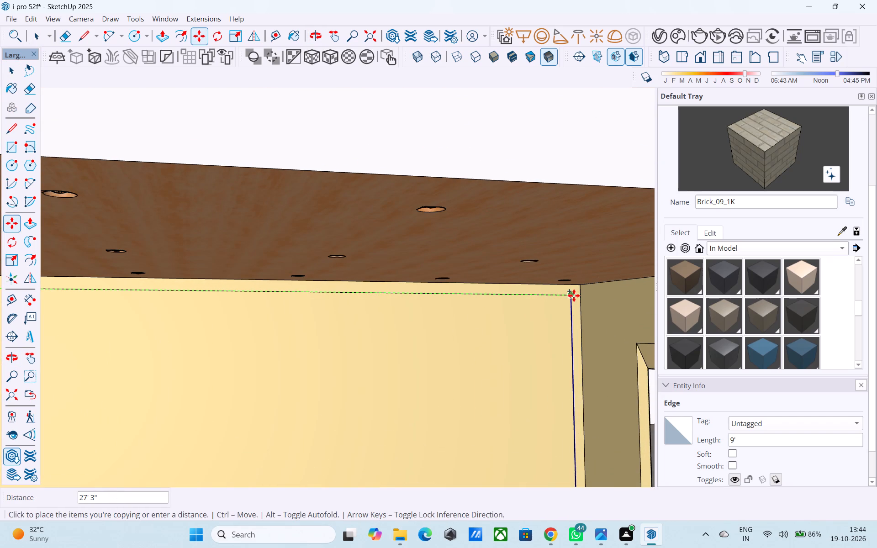
click(571, 296)
key(slash)
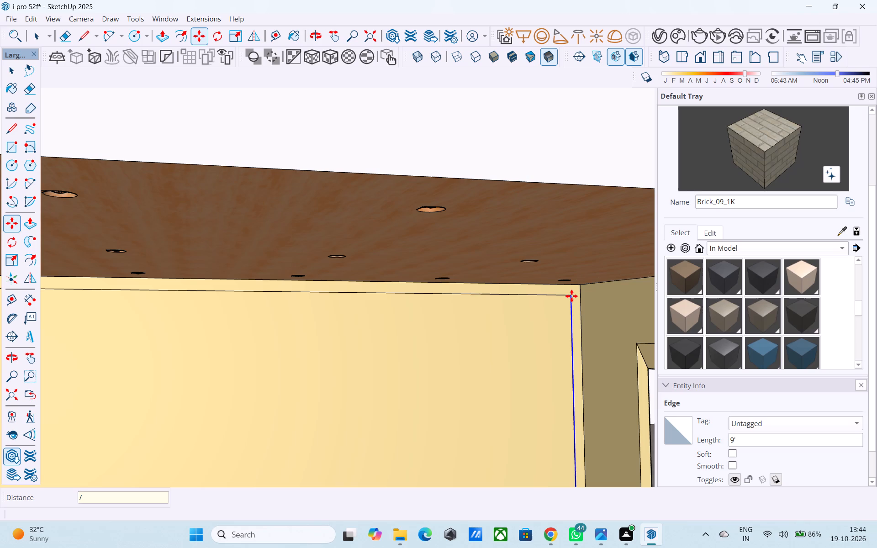
key(6)
key(Return)
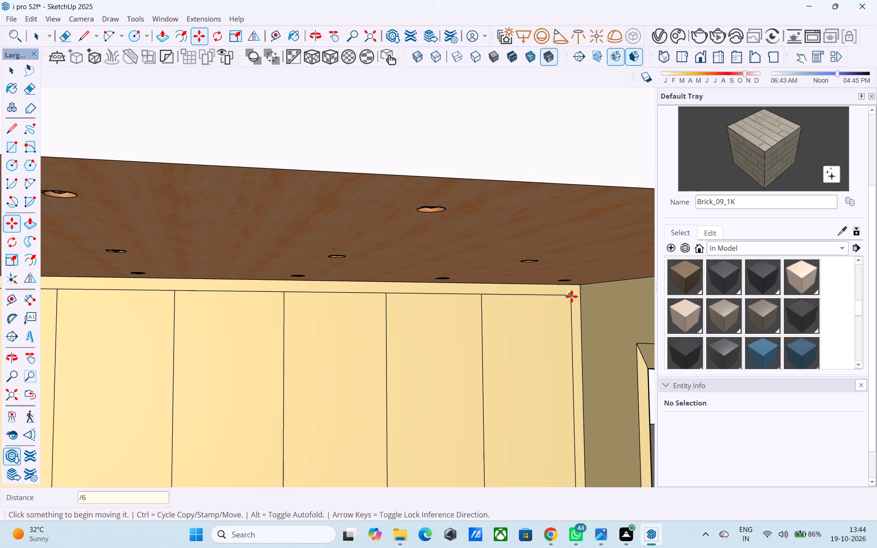
Draw 6" lines extending the first three vertical panel lines down to the floor, starting at the end away from the doorway.
scroll(571, 296, down, 3)
middle_drag(570, 296, 542, 317)
scroll(517, 295, down, 5)
middle_drag(454, 383, 438, 352)
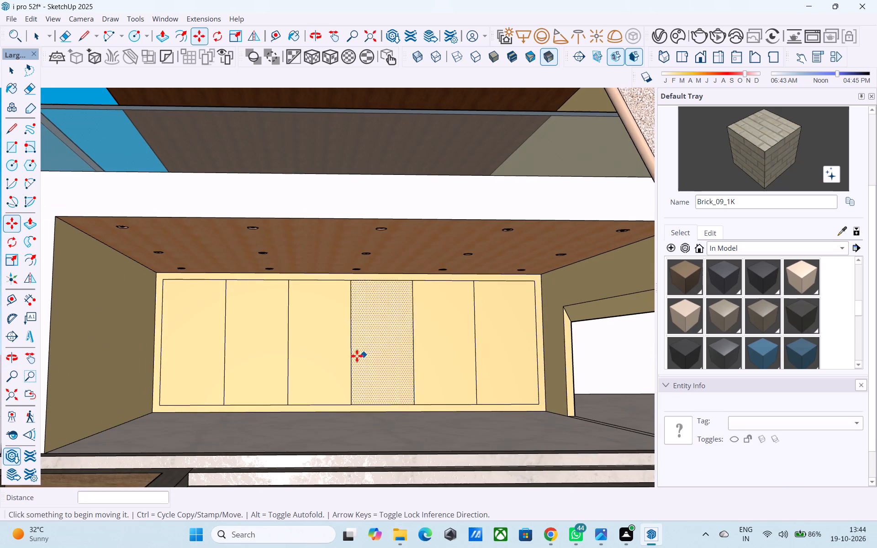
shift+middle_drag(302, 368, 384, 369)
scroll(299, 395, up, 3)
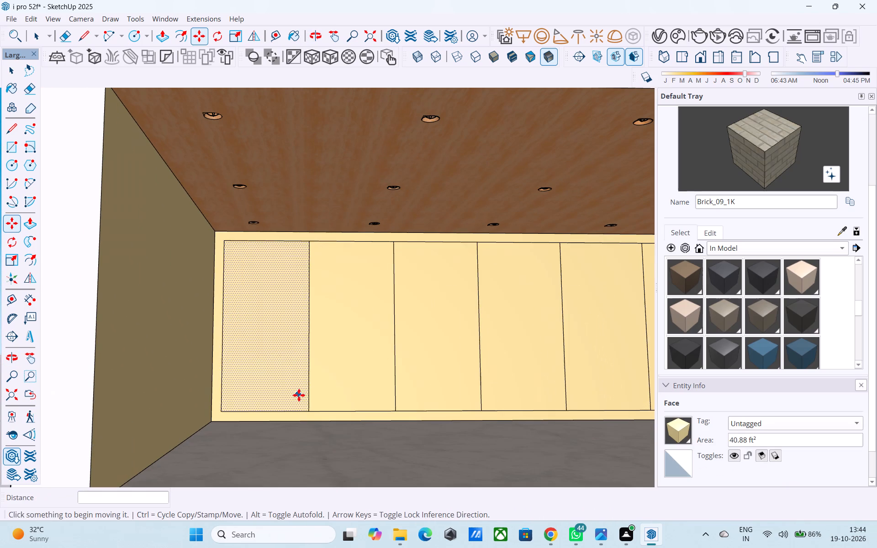
key(space)
scroll(283, 417, up, 3)
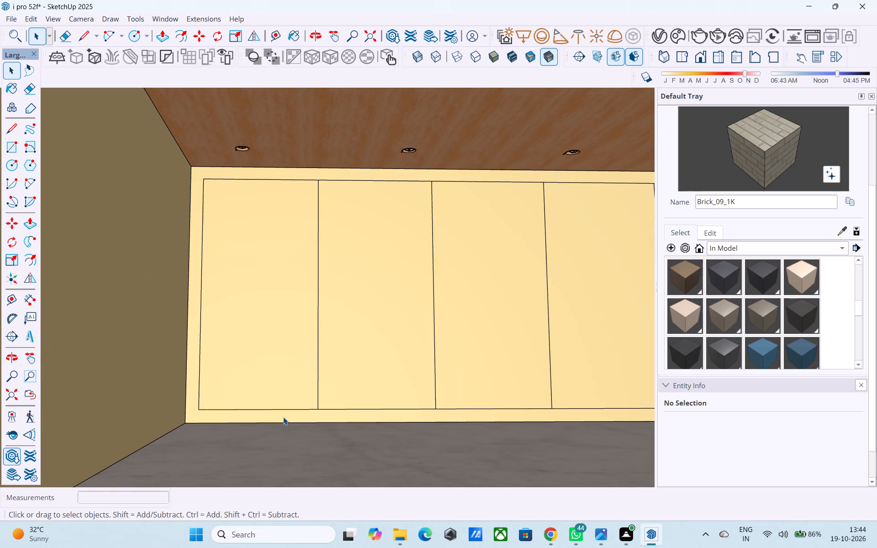
key(l)
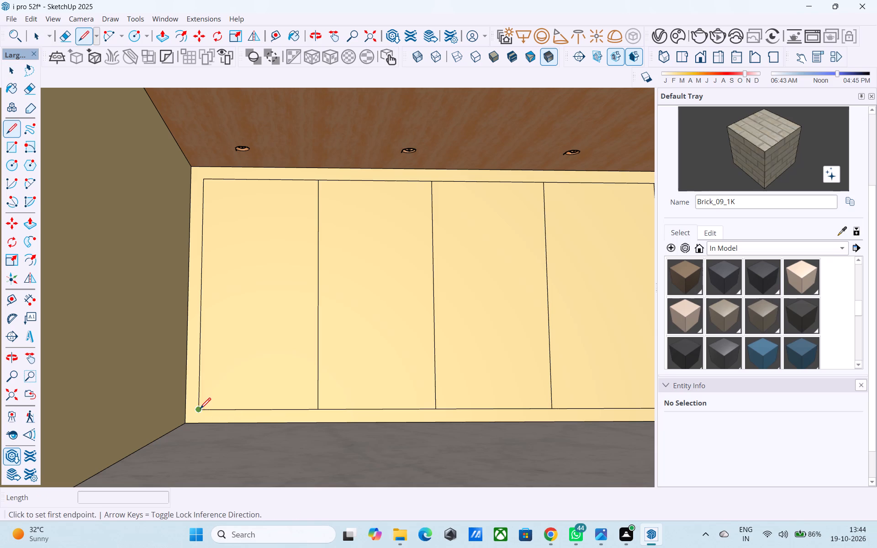
click(199, 409)
scroll(198, 423, up, 7)
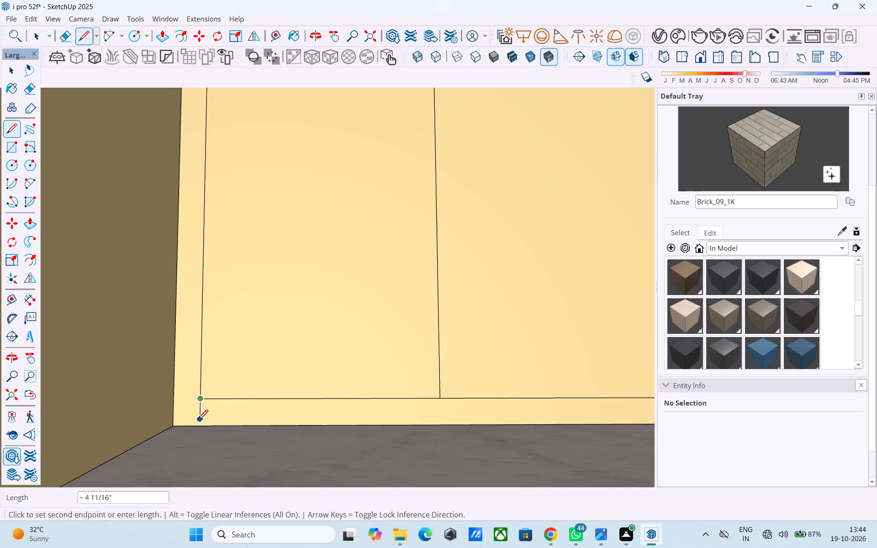
click(199, 425)
click(439, 399)
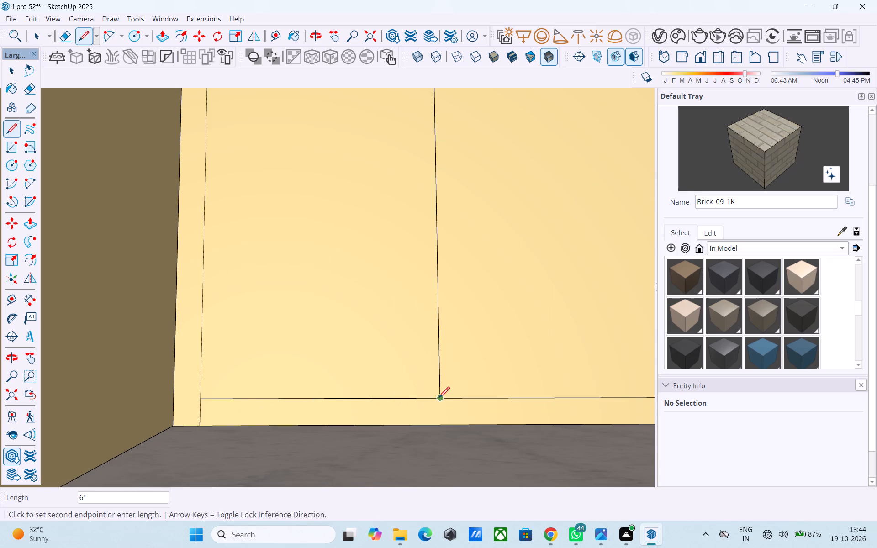
click(441, 427)
scroll(300, 428, down, 11)
scroll(388, 427, up, 4)
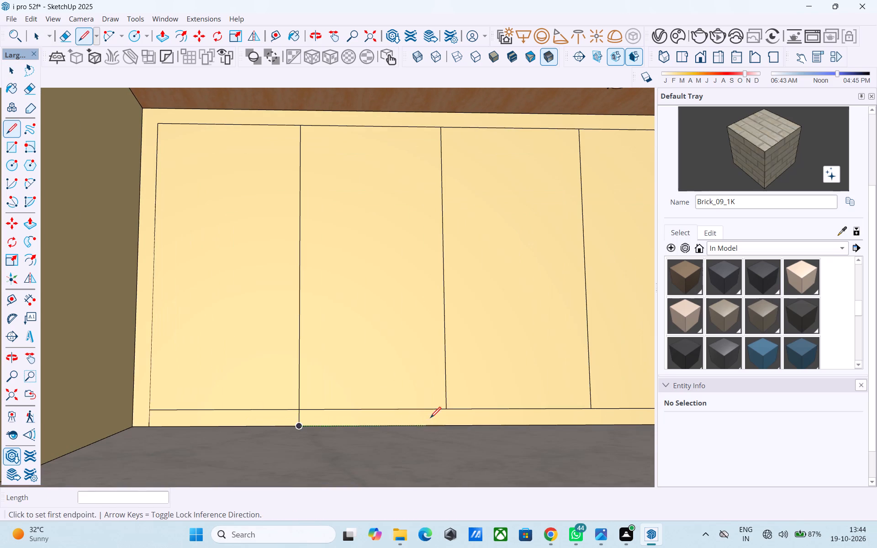
click(448, 410)
click(447, 427)
Extend the remaining four vertical panel lines down to the floor with 6" lines, finishing at the doorway end.
scroll(168, 434, down, 9)
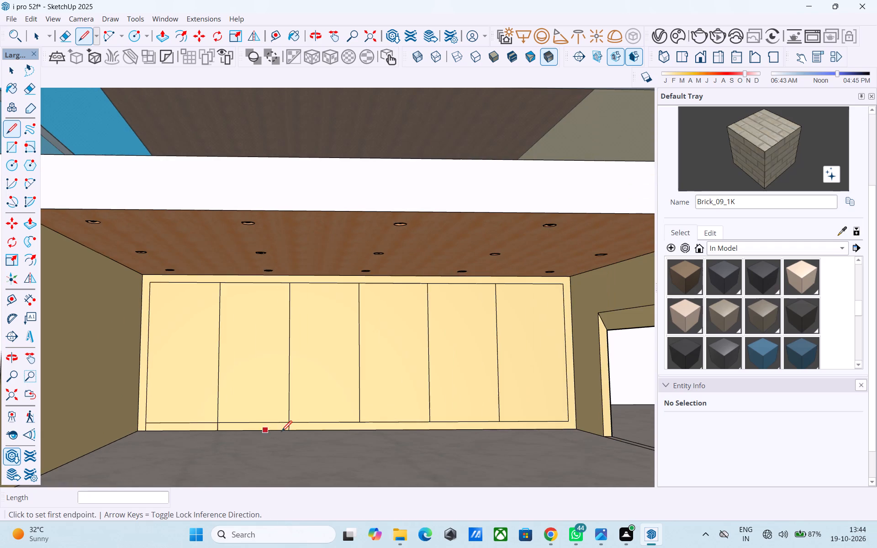
scroll(406, 427, up, 6)
click(329, 414)
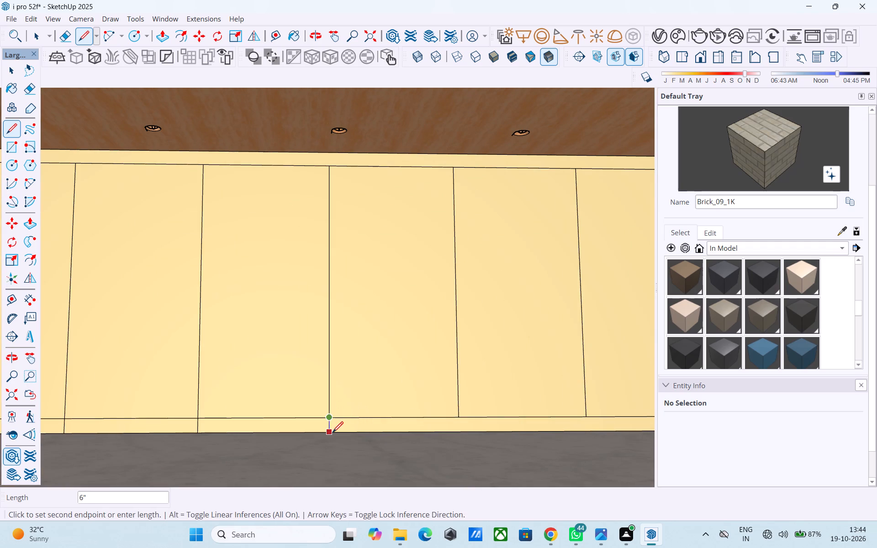
click(333, 432)
scroll(224, 454, down, 5)
click(391, 429)
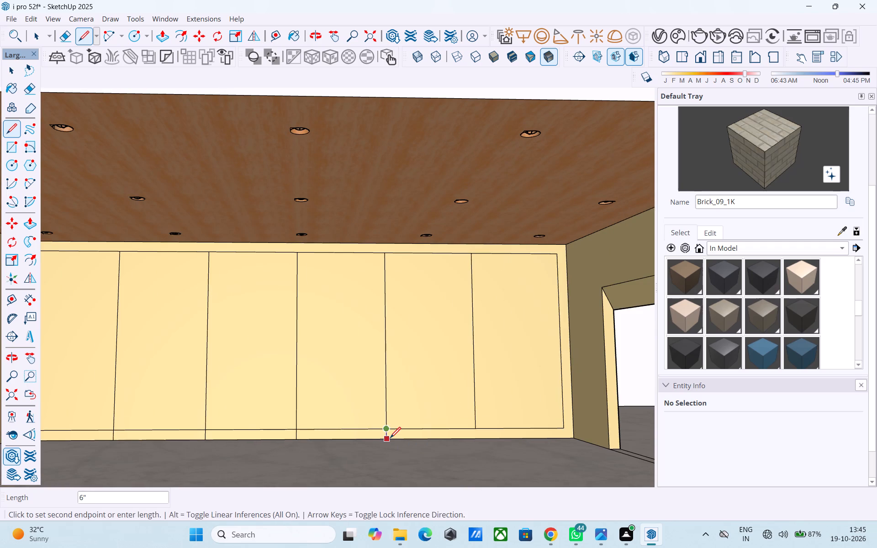
click(390, 439)
scroll(246, 430, down, 4)
scroll(401, 423, up, 7)
click(407, 430)
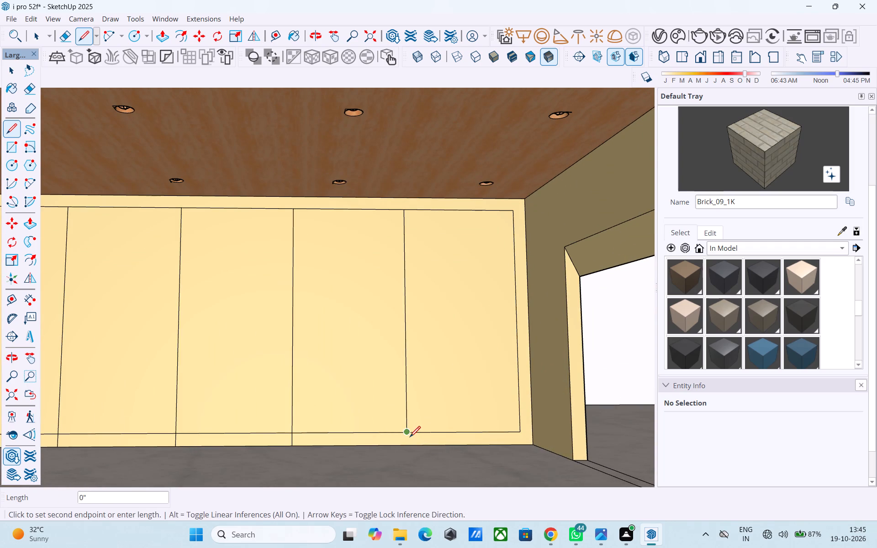
click(410, 441)
click(523, 430)
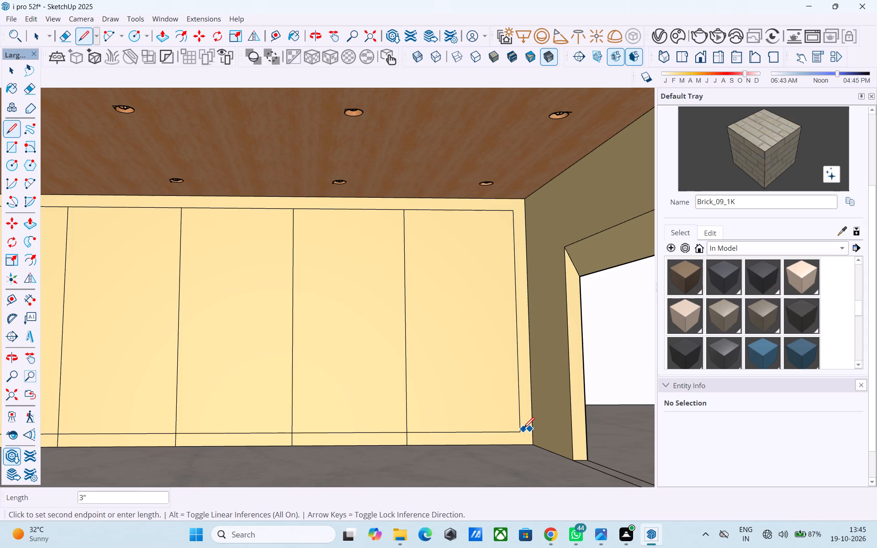
key(l)
click(520, 431)
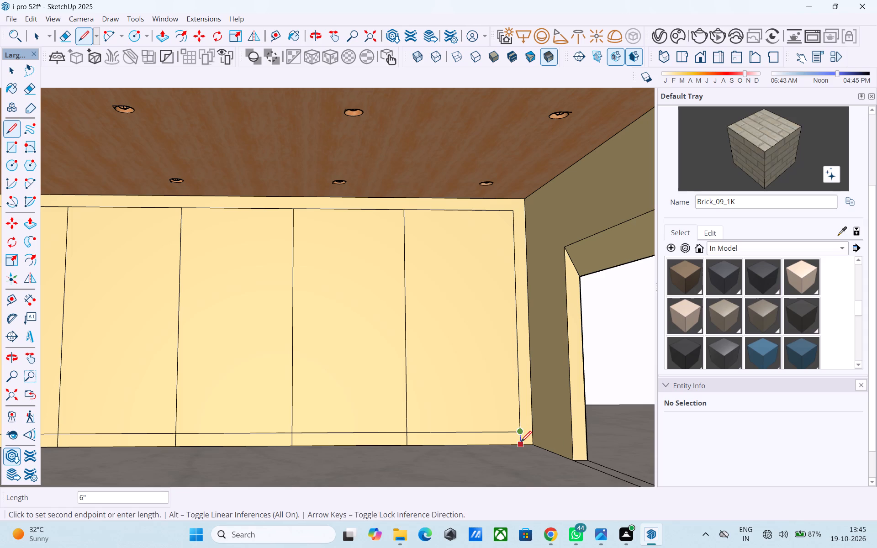
click(522, 443)
Erase the bottom horizontal inset line across all six panels so that the panels run down to the floor.
key(e)
drag(478, 422, 477, 432)
drag(402, 422, 400, 428)
click(316, 429)
drag(265, 423, 265, 430)
drag(295, 434, 299, 436)
drag(278, 433, 279, 438)
middle_drag(187, 400, 461, 381)
drag(404, 414, 402, 421)
drag(325, 413, 322, 420)
click(200, 413)
click(189, 415)
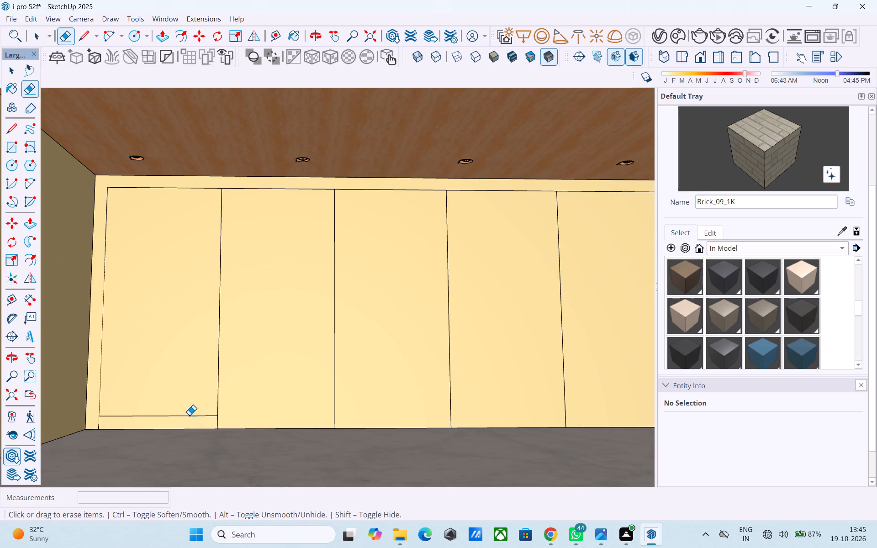
Offset the outline of the end panel farthest from the doorway.
key(space)
click(181, 389)
key(f)
click(180, 389)
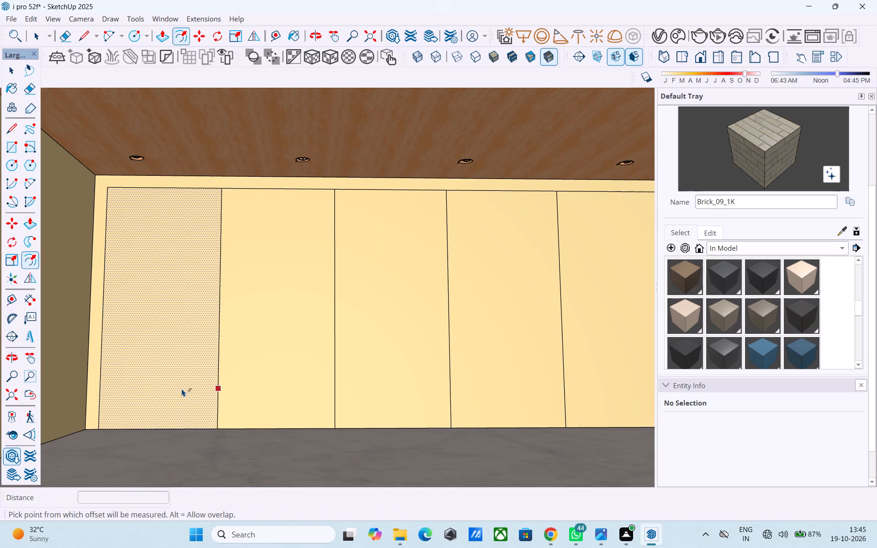
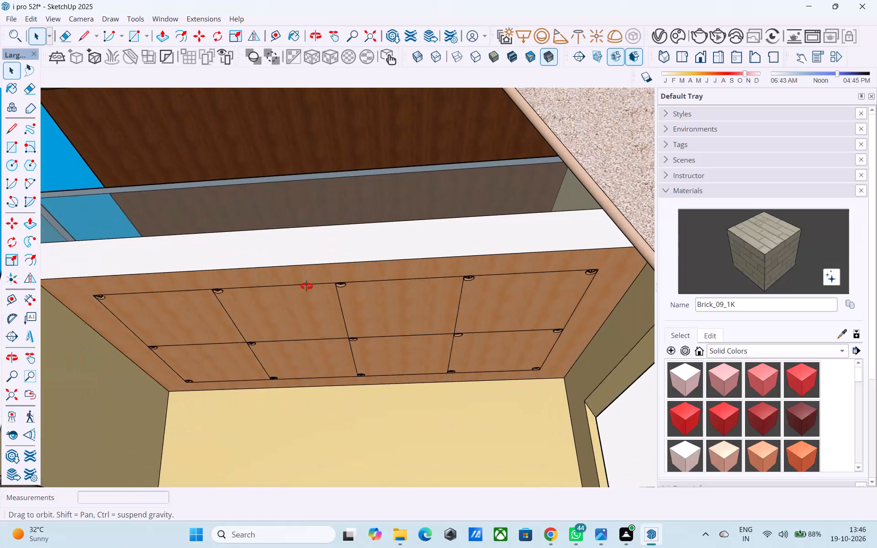
Erase the first bay's side and lengthwise grid lines and the cross lines between the front and middle rows of ceiling lights.
middle_drag(306, 286, 311, 275)
key(e)
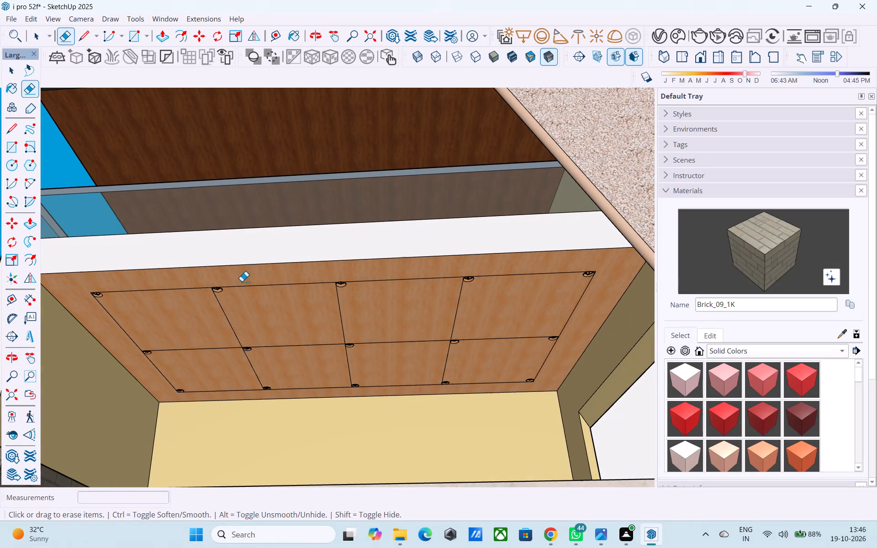
click(177, 286)
drag(131, 326, 117, 328)
drag(169, 346, 180, 362)
drag(174, 374, 154, 379)
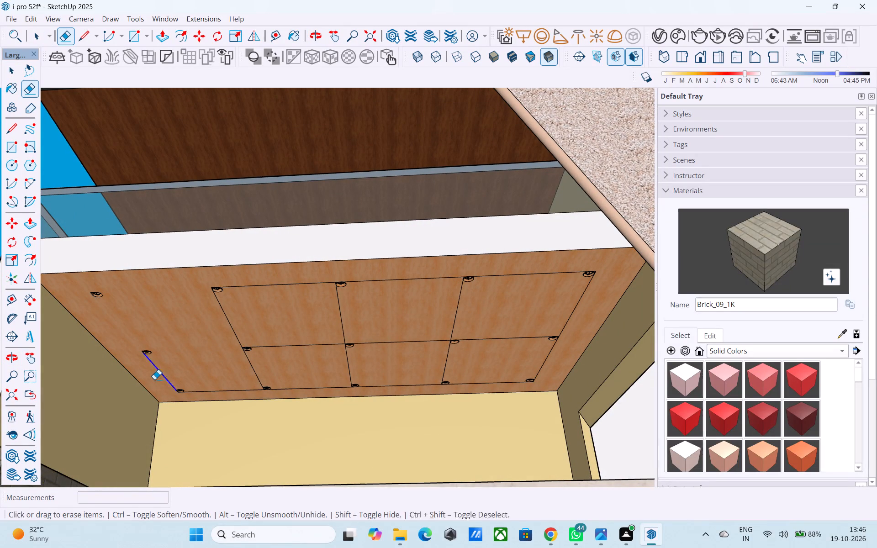
drag(154, 379, 153, 380)
drag(254, 327, 586, 300)
drag(581, 304, 412, 316)
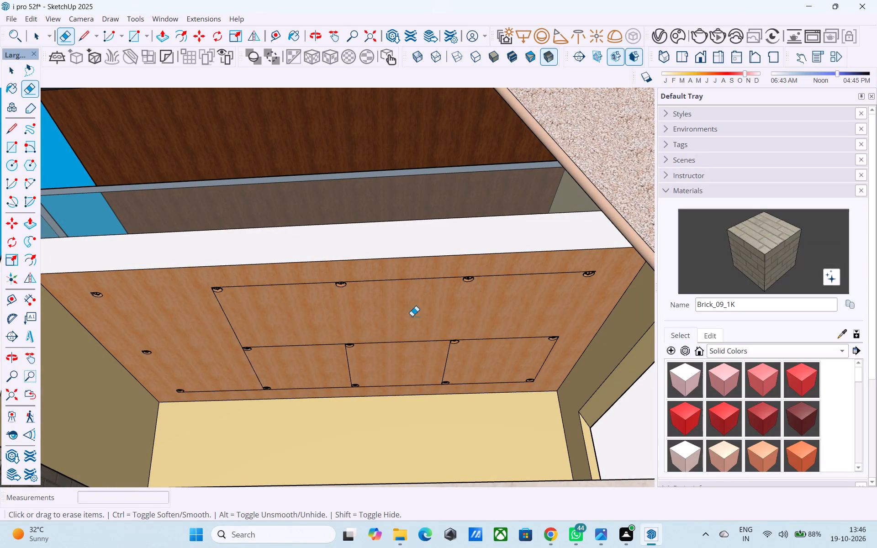
drag(412, 316, 192, 328)
Erase the middle-row and back-row lines joining the ceiling lights in the second bay, keeping the ceiling panel's own edge.
drag(288, 273, 312, 406)
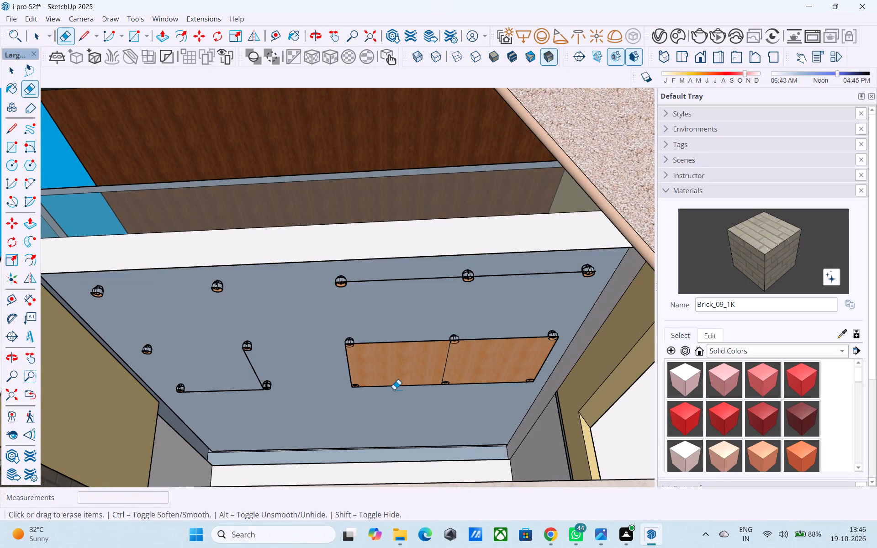
key(ctrl+z)
drag(307, 390, 301, 361)
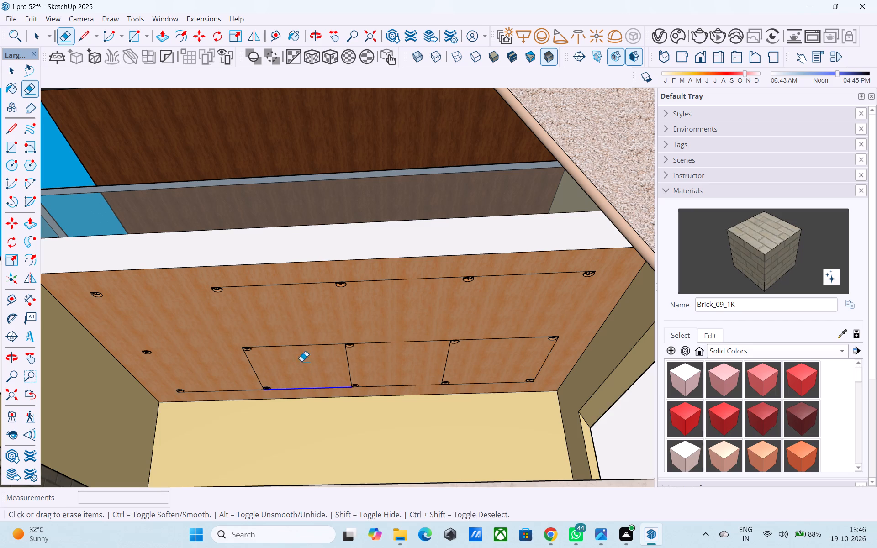
drag(301, 361, 294, 288)
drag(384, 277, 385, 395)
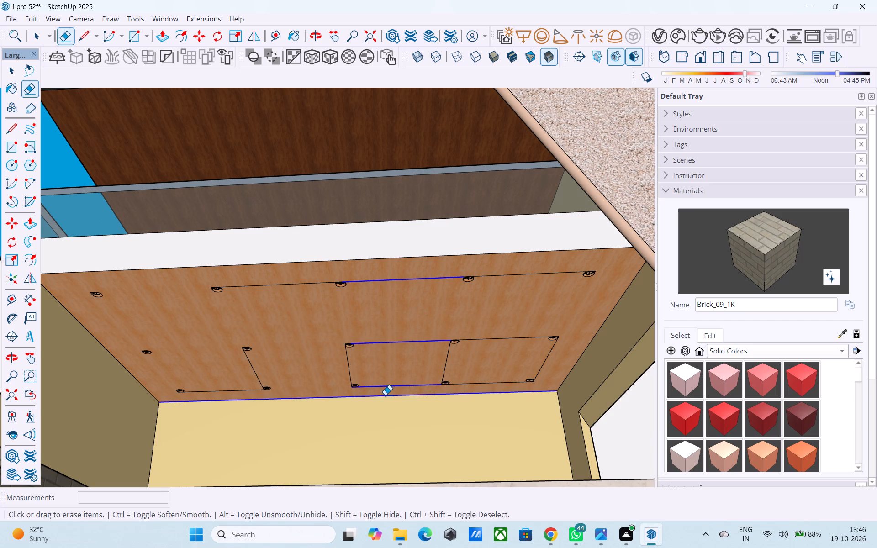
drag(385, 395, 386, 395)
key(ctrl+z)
Erase all remaining grid lines between the porch ceiling lights, keeping the light fixtures and the ceiling panel's edges.
drag(387, 389, 404, 300)
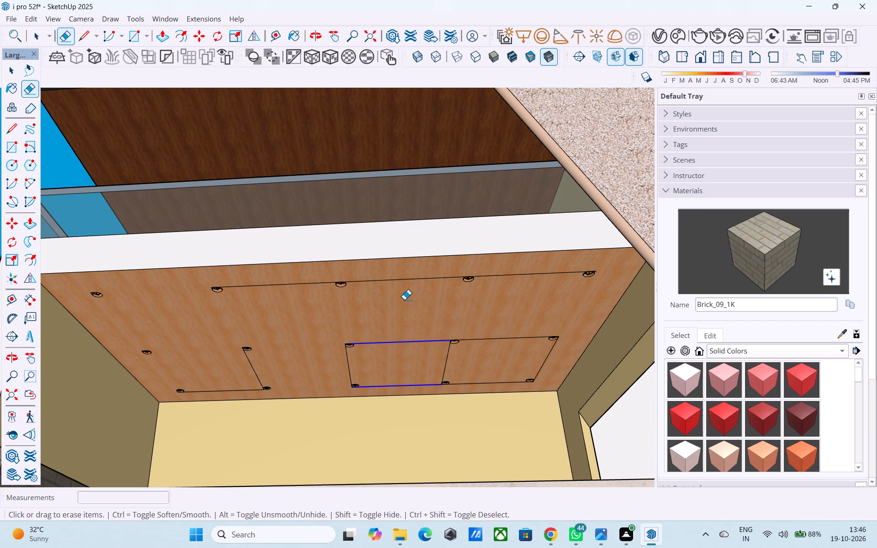
drag(404, 300, 405, 281)
drag(300, 284, 287, 303)
drag(252, 379, 227, 372)
drag(228, 377, 232, 393)
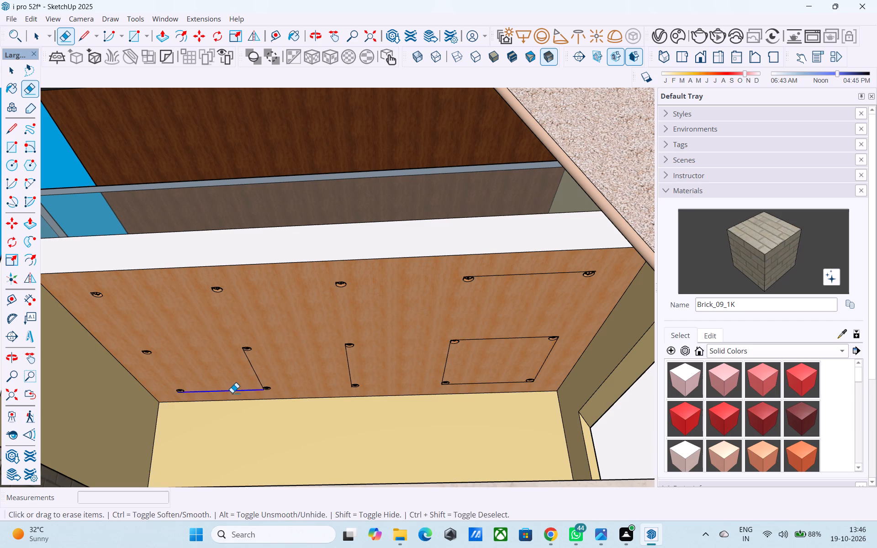
drag(232, 393, 232, 393)
drag(243, 382, 303, 365)
drag(355, 375, 339, 370)
drag(422, 353, 565, 356)
drag(520, 327, 498, 385)
drag(512, 271, 507, 312)
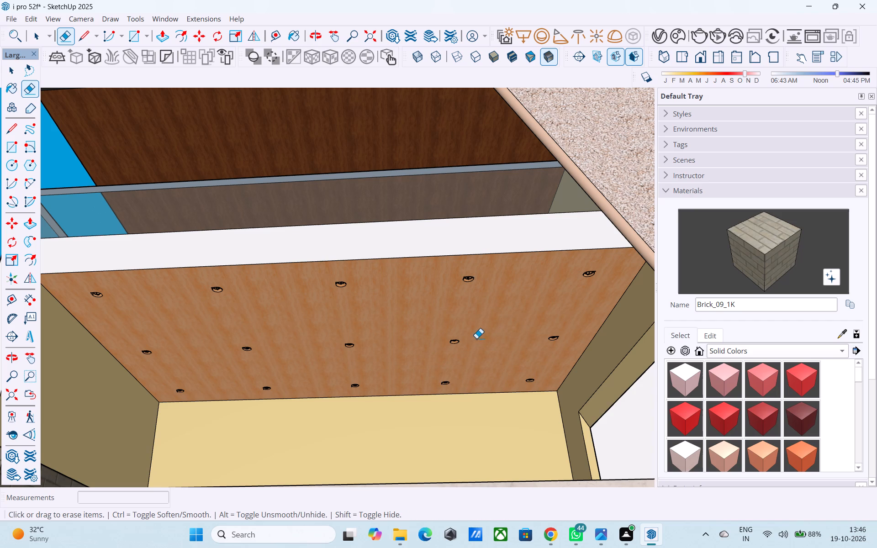
middle_drag(462, 339, 464, 400)
key(space)
Save the model as i pro 52f in the Downloads folder, replacing the existing file.
key(ctrl+s)
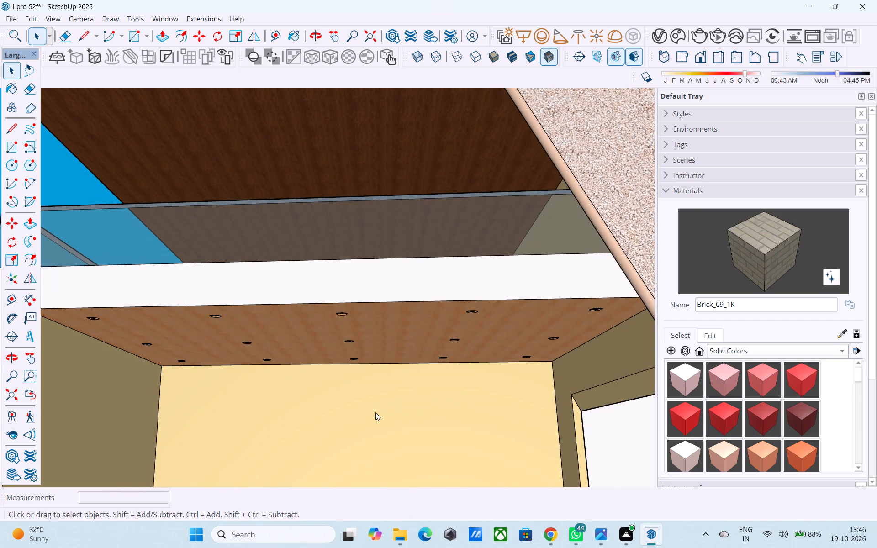
shift+middle_drag(367, 412, 371, 367)
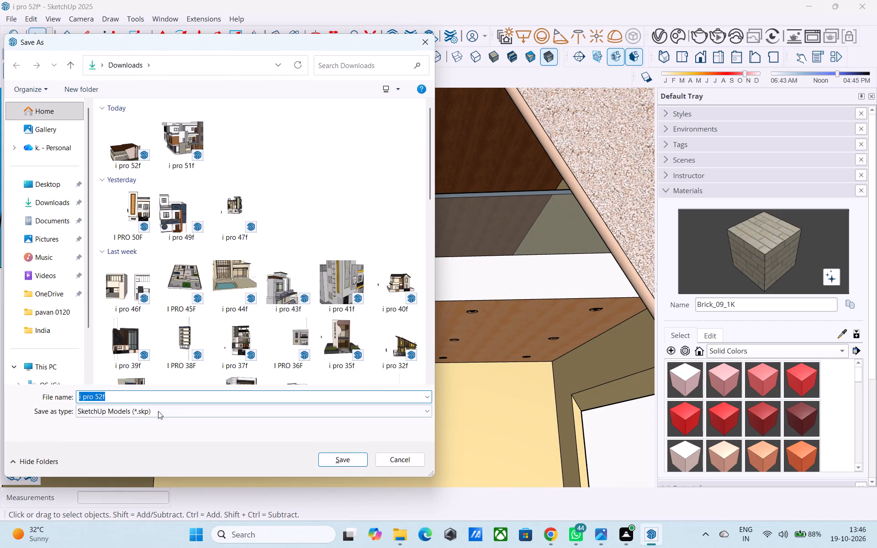
click(337, 460)
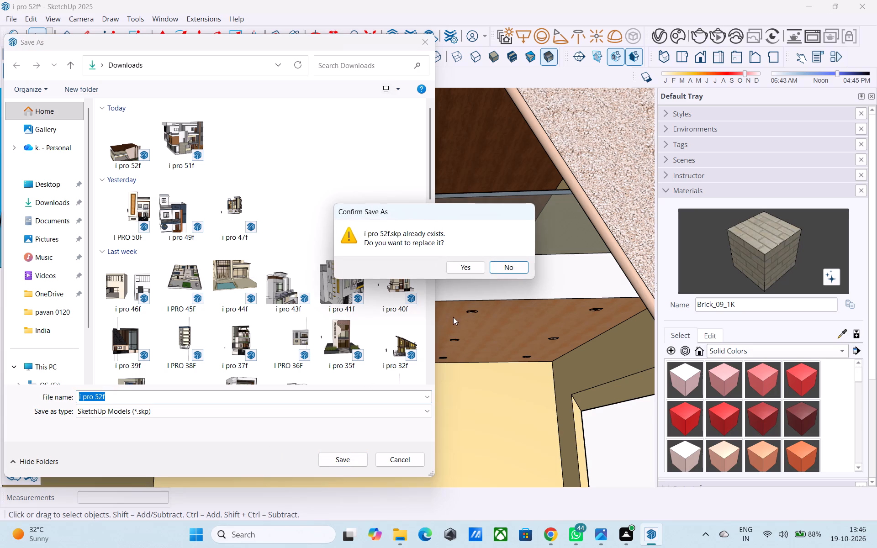
click(467, 271)
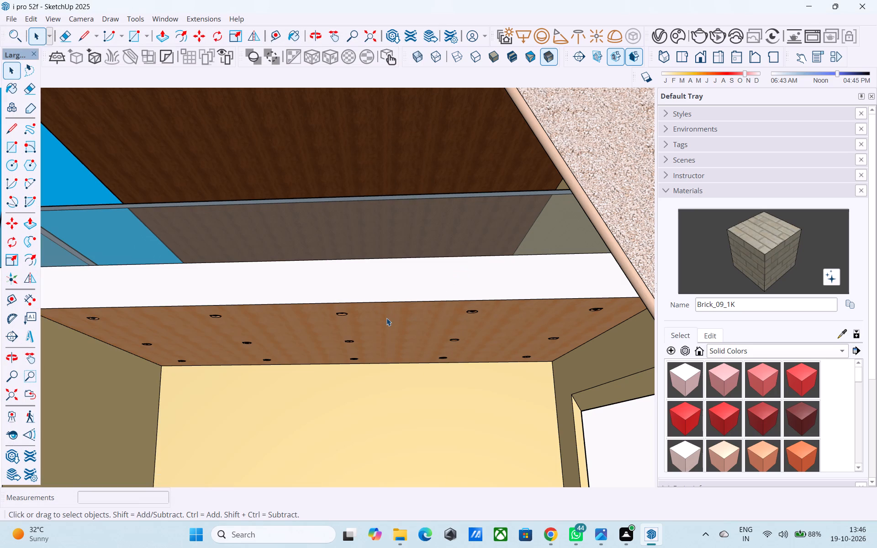
Offset the outline of the porch's cream back wall 6" inward.
scroll(386, 318, down, 3)
middle_drag(419, 358, 418, 284)
scroll(411, 263, down, 3)
middle_drag(410, 263, 373, 170)
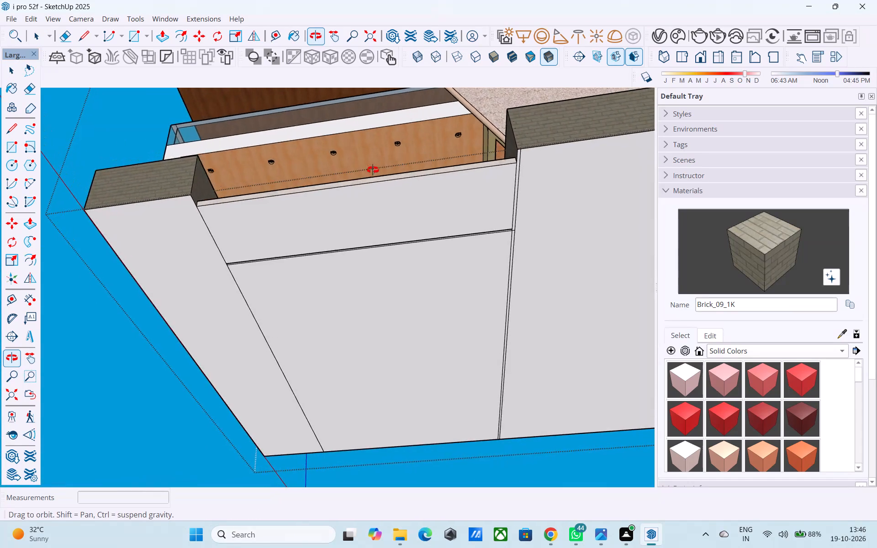
middle_drag(373, 170, 390, 295)
scroll(390, 295, up, 2)
scroll(389, 295, down, 1)
shift+middle_drag(389, 295, 359, 334)
shift+middle_drag(256, 362, 295, 326)
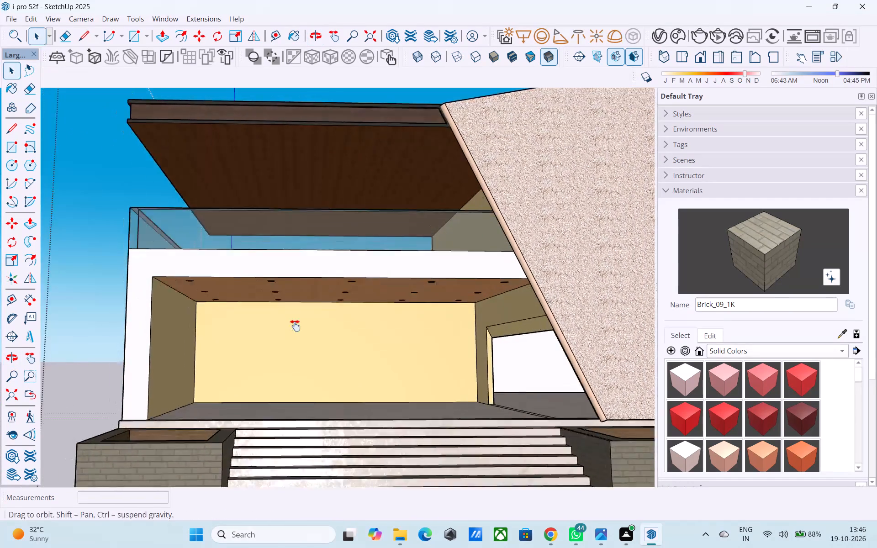
shift+middle_drag(295, 326, 296, 325)
scroll(296, 325, up, 7)
middle_drag(271, 332, 246, 337)
click(246, 337)
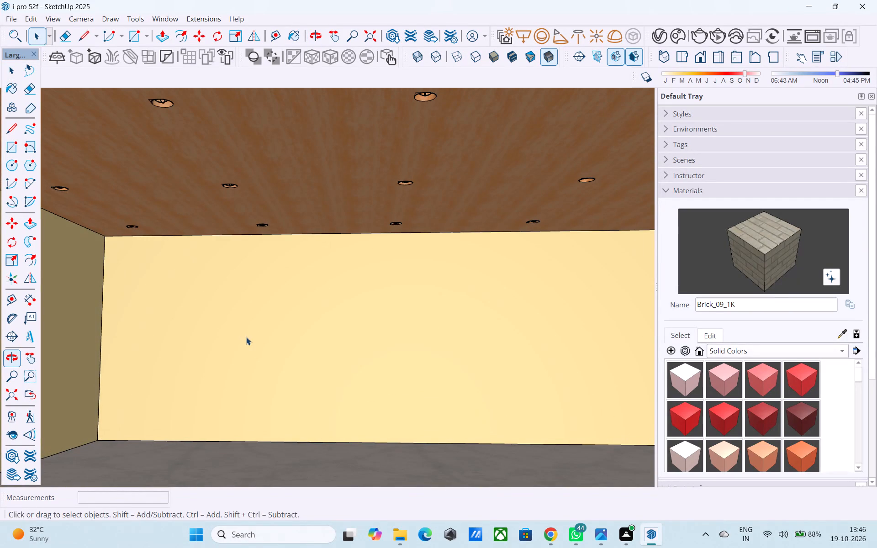
key(f)
click(246, 337)
key(6)
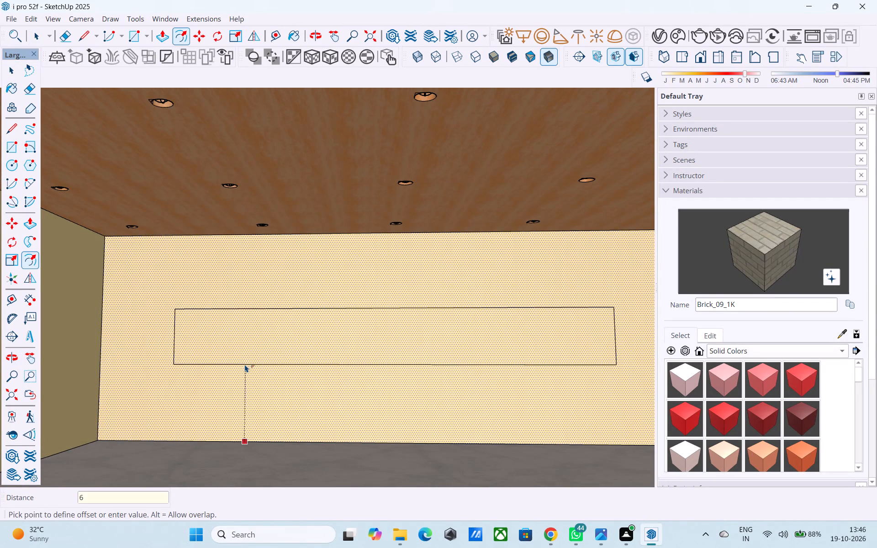
key(shift+quotedbl)
key(Return)
key(space)
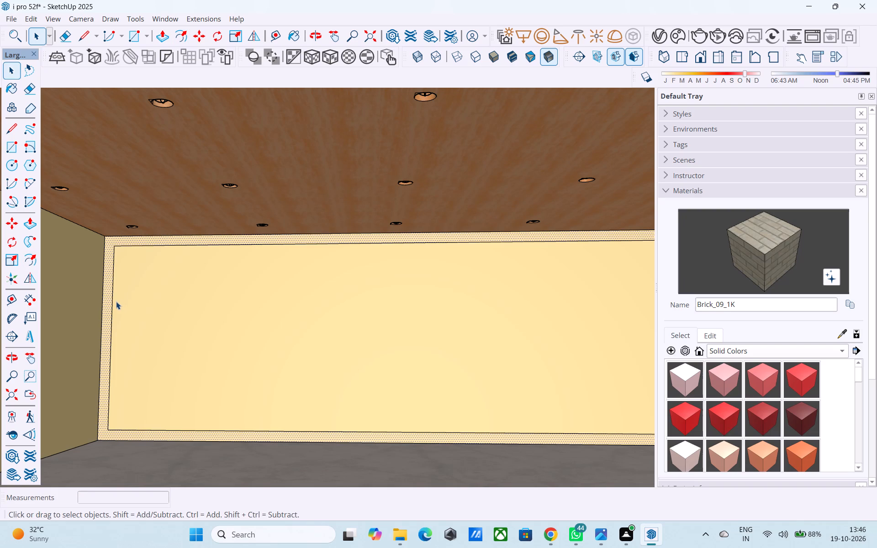
Copy the inset outline's left vertical edge 27' 3" onto its right edge and divide the span into 6 equal panels.
click(113, 301)
key(m)
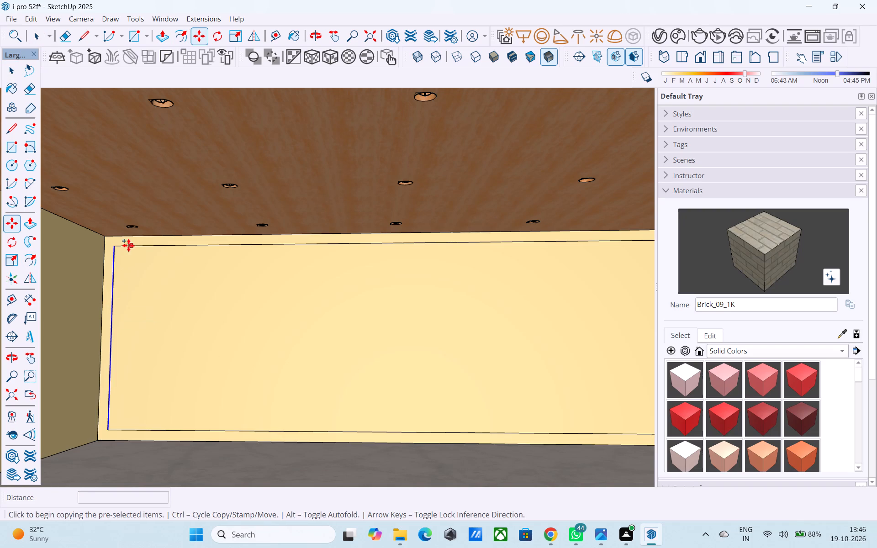
click(113, 244)
scroll(331, 256, down, 4)
middle_drag(420, 283, 315, 271)
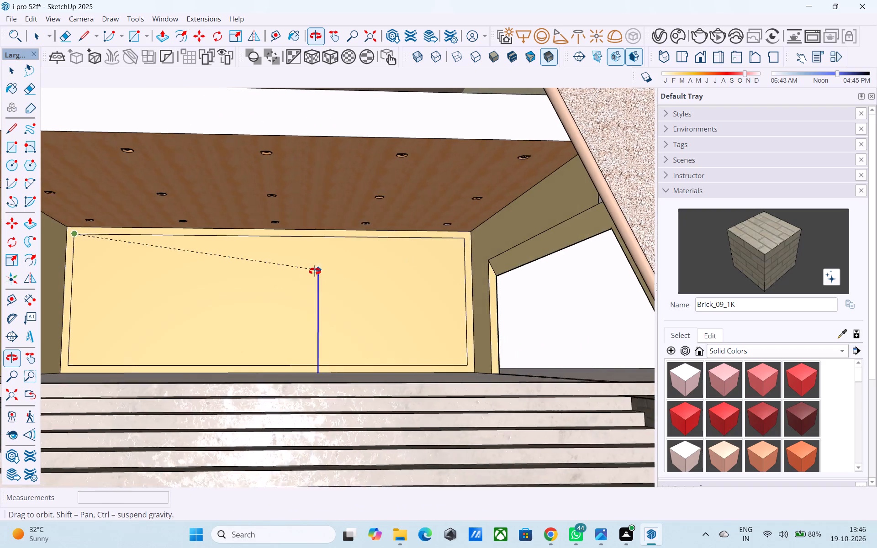
middle_drag(315, 271, 317, 271)
scroll(448, 253, up, 3)
click(478, 238)
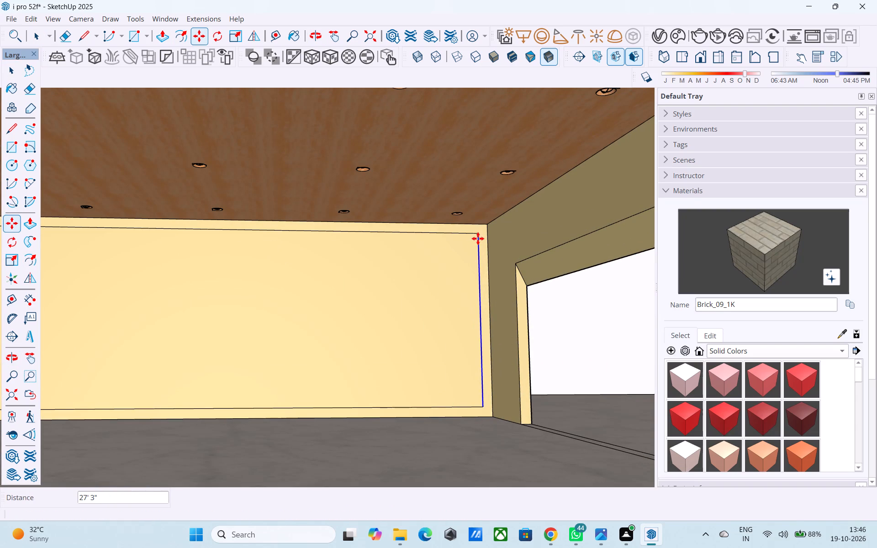
text(/6)
key(Return)
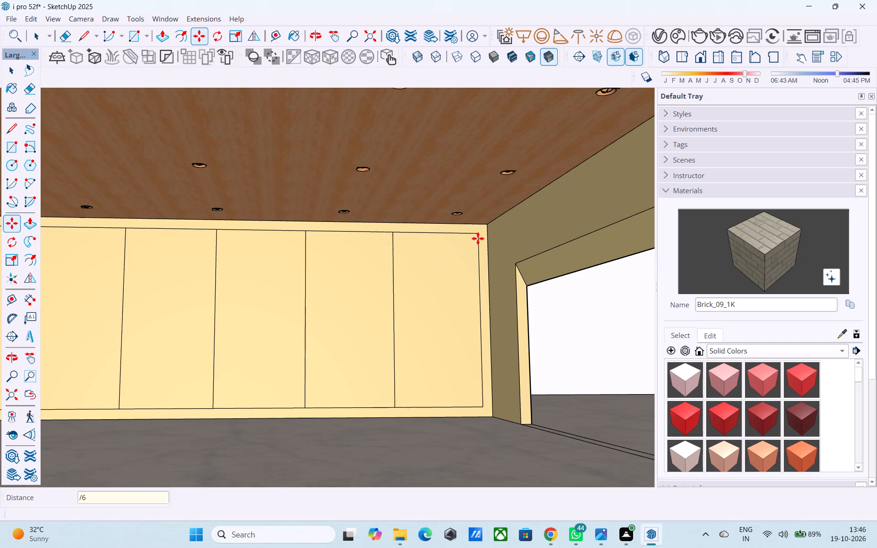
Draw 6" vertical lines down to the floor from the inset's left corner and the first two panel dividers.
scroll(477, 239, down, 4)
shift+middle_drag(189, 338, 253, 373)
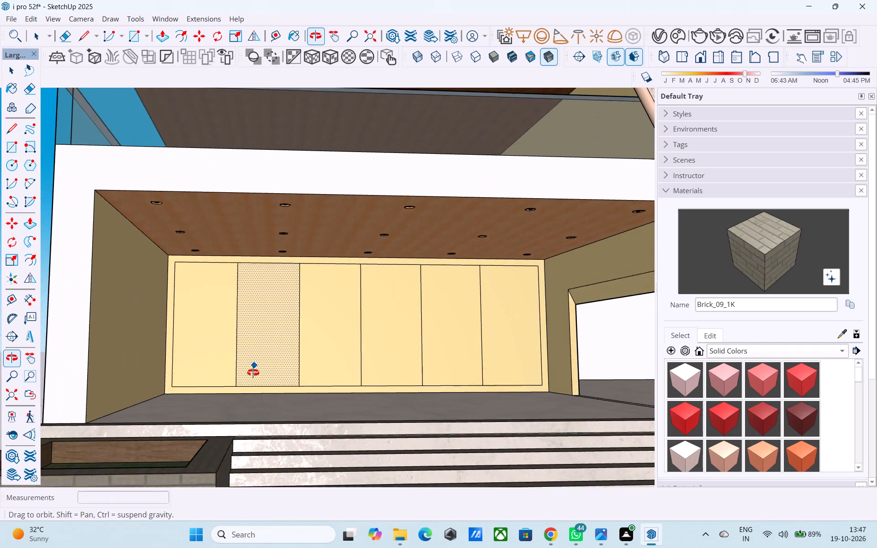
shift+middle_drag(253, 373, 253, 376)
key(space)
scroll(231, 404, up, 3)
key(l)
scroll(236, 399, up, 4)
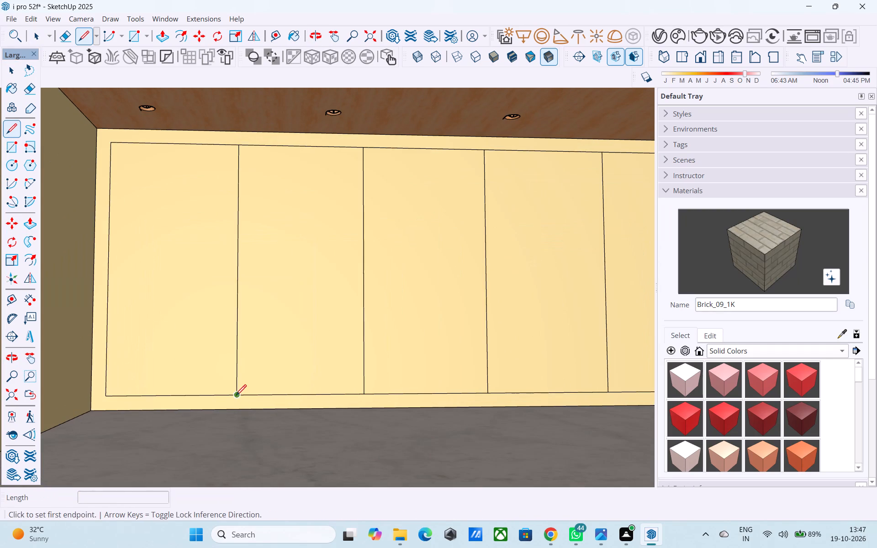
click(236, 395)
click(238, 407)
click(110, 396)
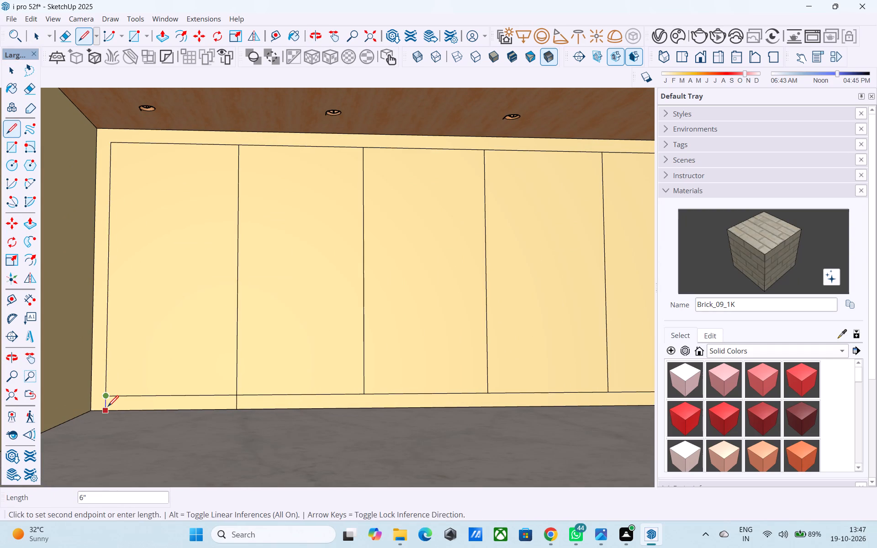
click(108, 407)
click(363, 395)
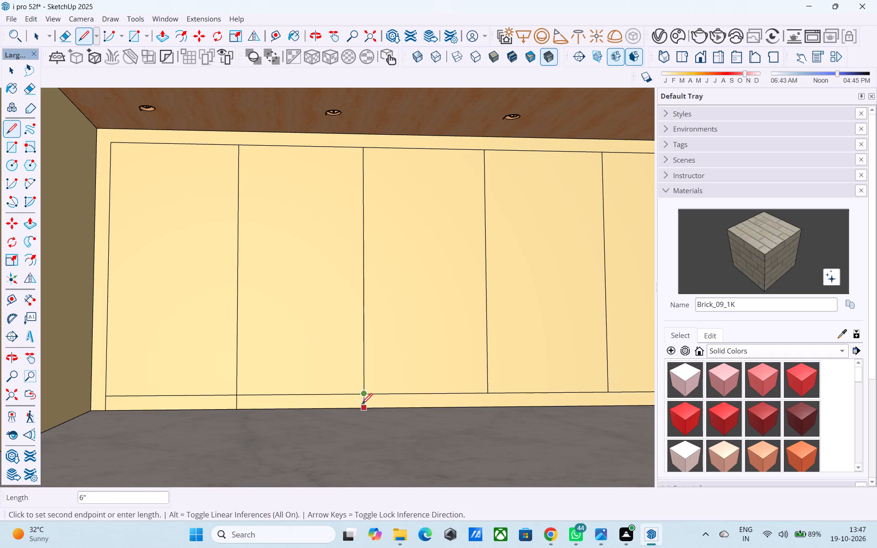
click(362, 405)
Draw 6" vertical lines down to the floor from the remaining three panel dividers and the inset's right corner.
scroll(310, 399, down, 3)
click(447, 394)
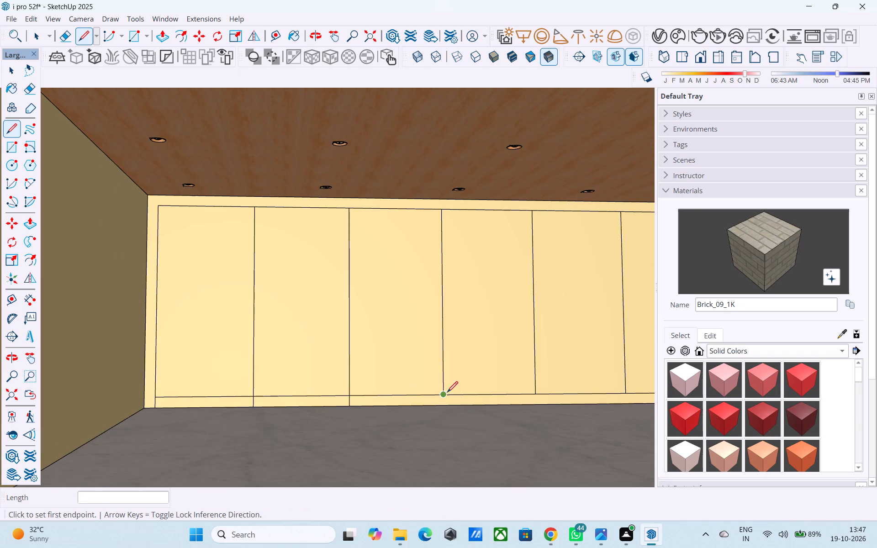
click(448, 405)
scroll(159, 429, down, 5)
scroll(345, 420, up, 8)
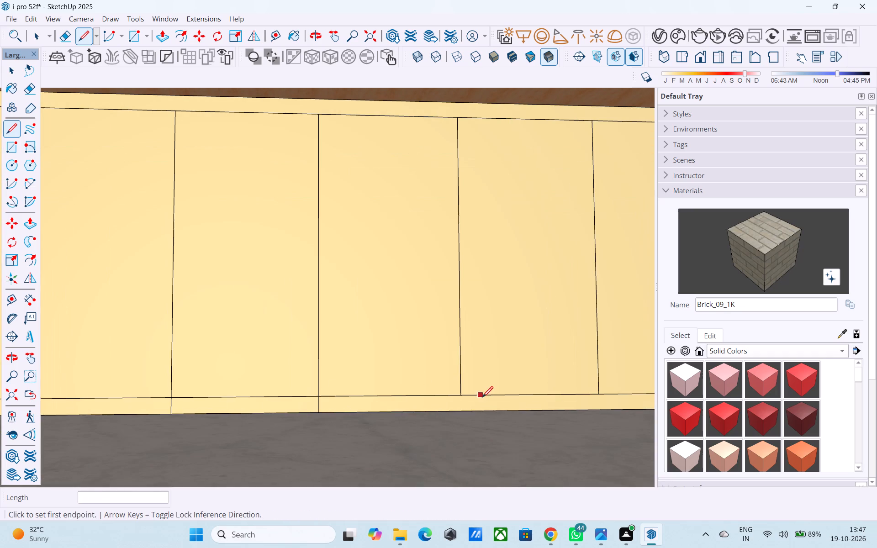
click(460, 395)
click(463, 410)
scroll(326, 343, down, 7)
scroll(485, 377, up, 8)
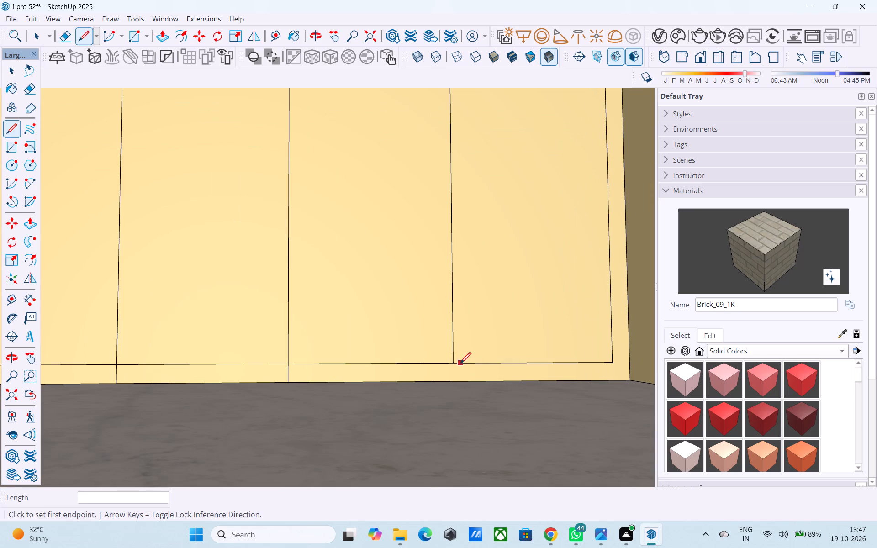
click(457, 362)
click(456, 376)
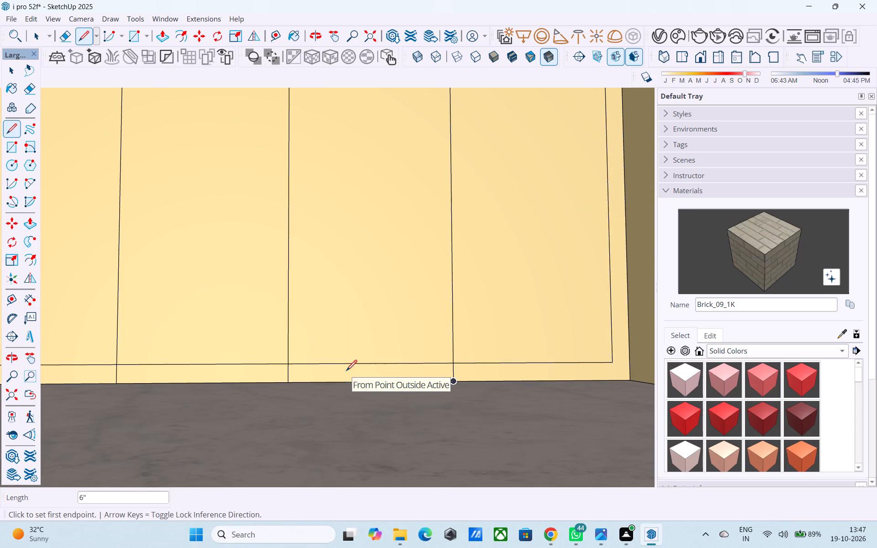
scroll(346, 372, down, 3)
scroll(569, 384, up, 5)
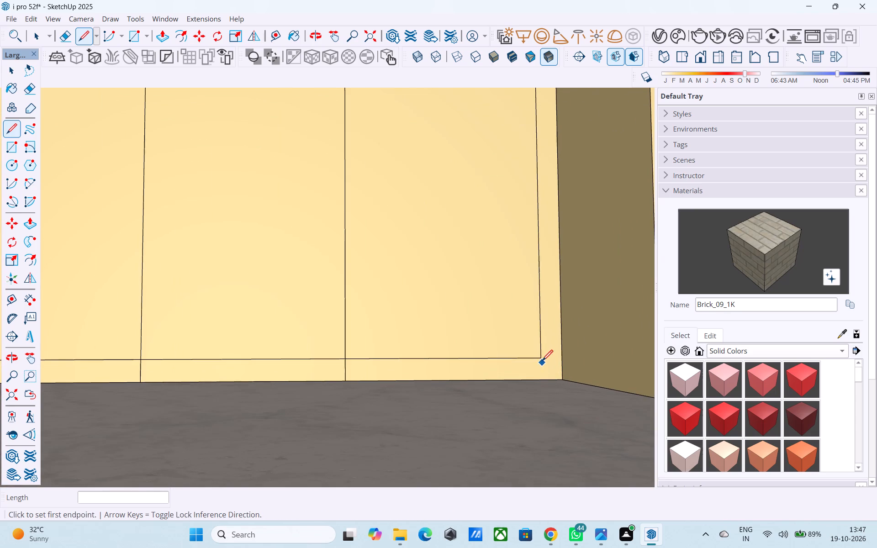
click(541, 358)
click(542, 379)
Erase the six horizontal segments of the inset's bottom edge so the wall panels run down to the floor.
key(e)
drag(474, 341, 469, 359)
drag(328, 363, 325, 351)
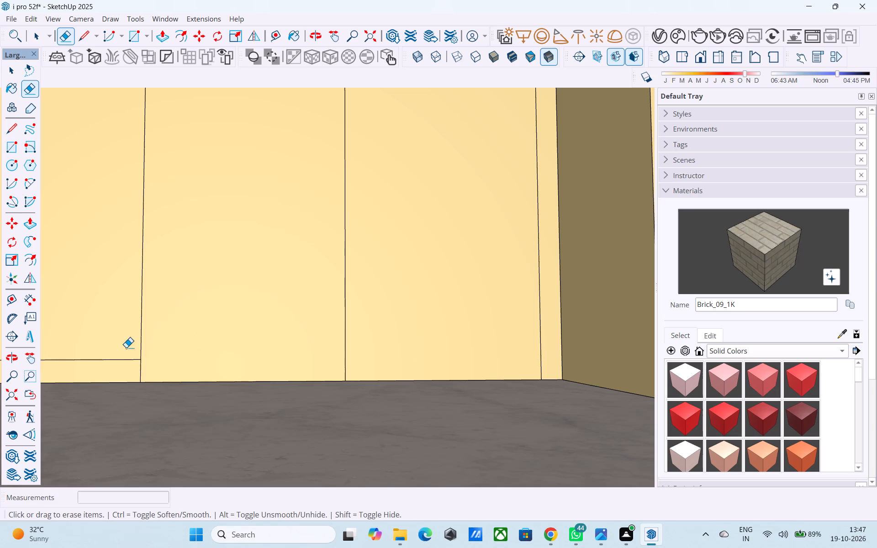
drag(112, 366, 116, 356)
middle_drag(151, 317, 615, 309)
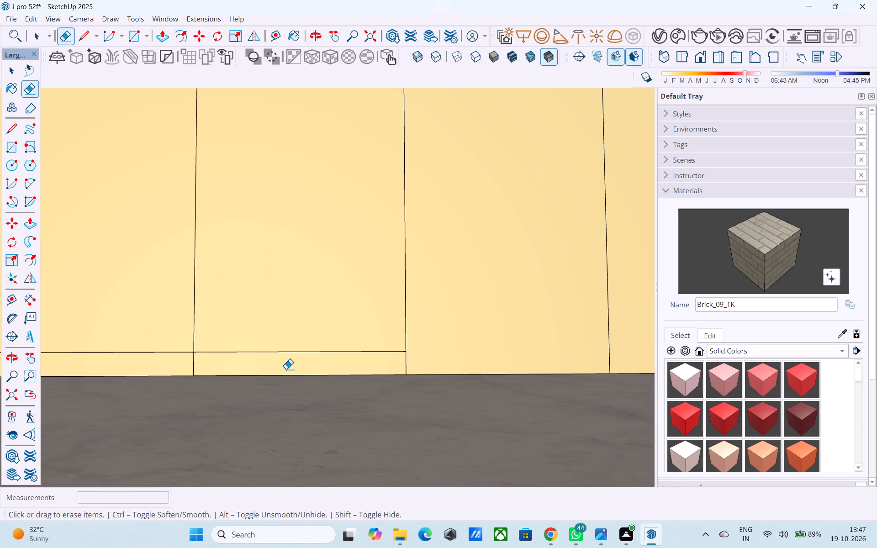
drag(307, 337, 296, 355)
middle_drag(221, 369, 525, 342)
drag(412, 340, 418, 303)
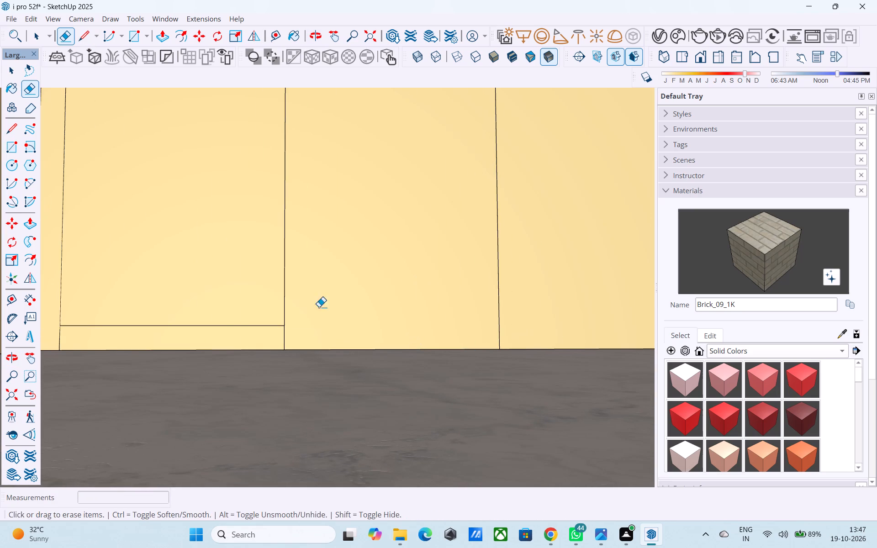
drag(221, 337, 239, 320)
Offset the outlines of the second and third back-wall panels from the left 3" inward.
middle_drag(259, 301, 274, 307)
scroll(274, 304, down, 10)
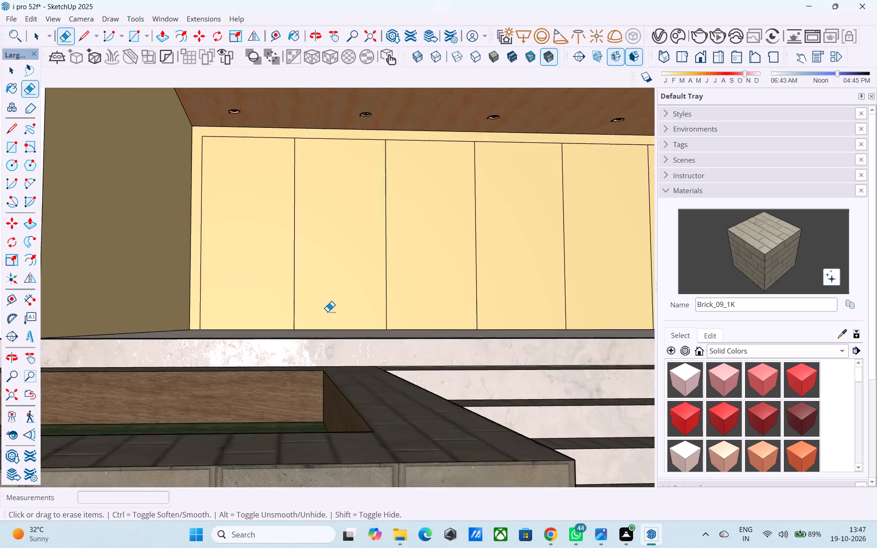
scroll(328, 311, down, 3)
middle_drag(330, 315, 319, 348)
shift+middle_drag(380, 320, 360, 335)
scroll(338, 312, up, 3)
key(space)
click(321, 309)
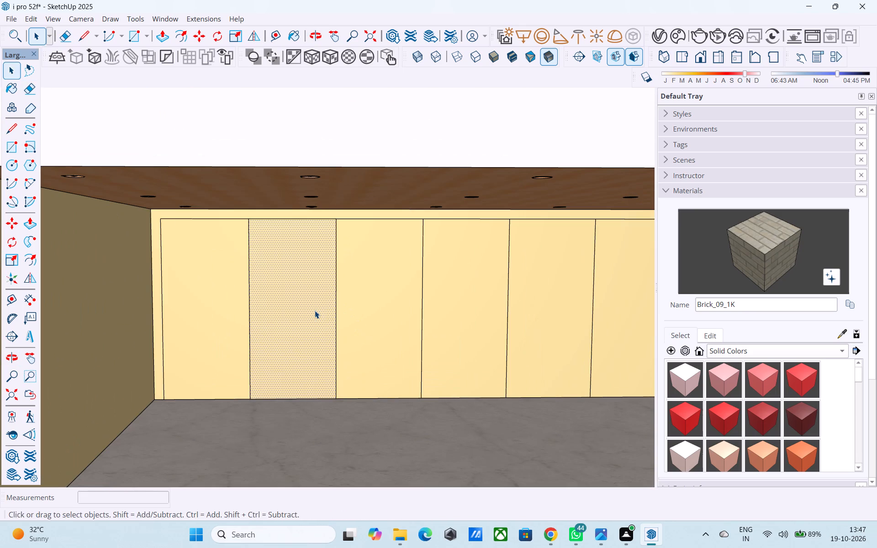
key(f)
click(315, 311)
key(3)
key(shift+quotedbl)
key(Return)
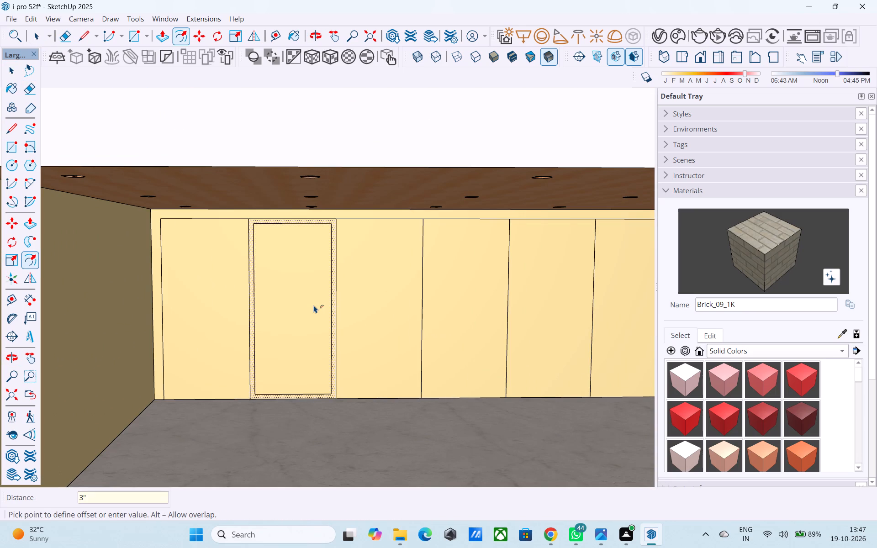
key(space)
click(365, 311)
key(f)
click(365, 311)
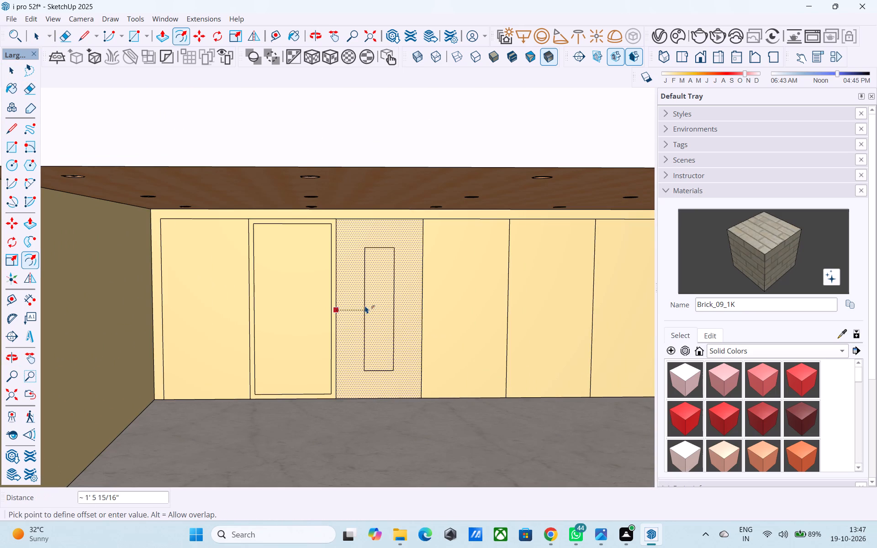
text(3")
key(Return)
Offset the outlines of the fourth and fifth back-wall panels from the left 3" inward.
key(space)
click(439, 325)
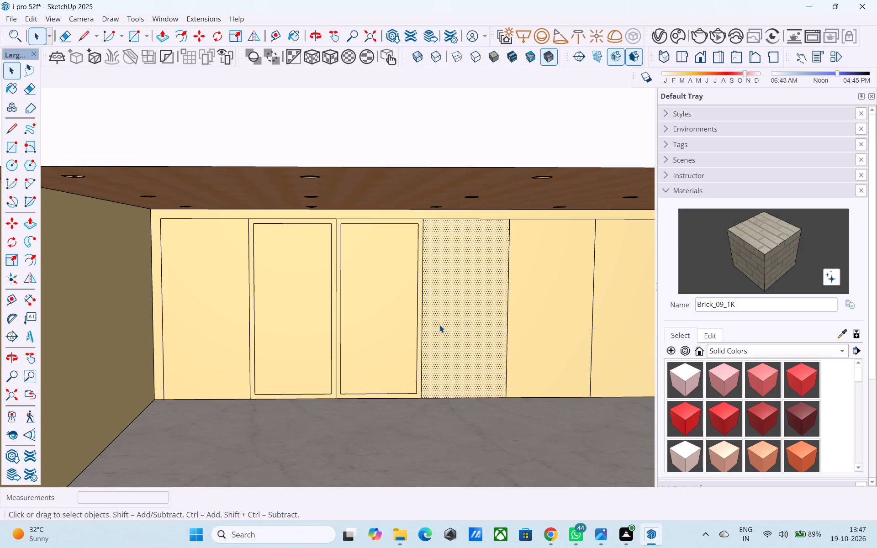
key(f)
click(439, 325)
text(3")
key(Return)
key(space)
click(531, 322)
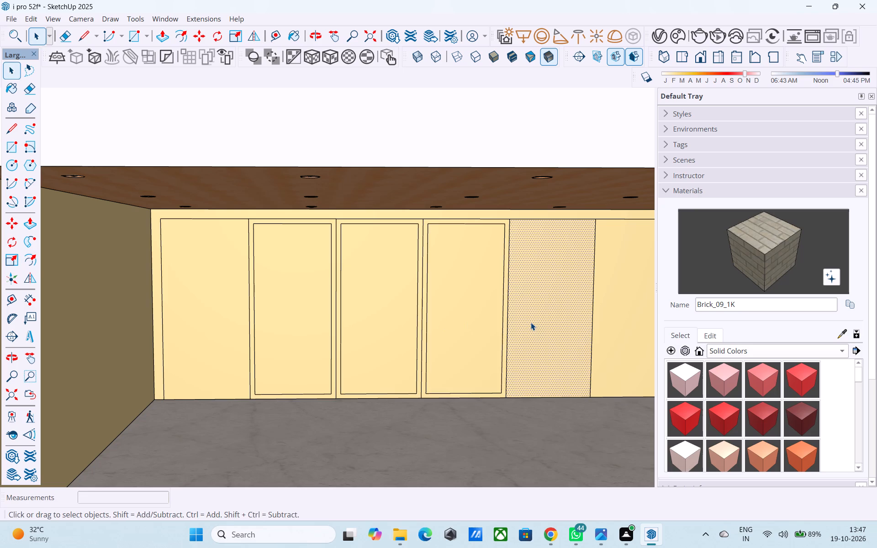
key(f)
click(531, 322)
text(3")
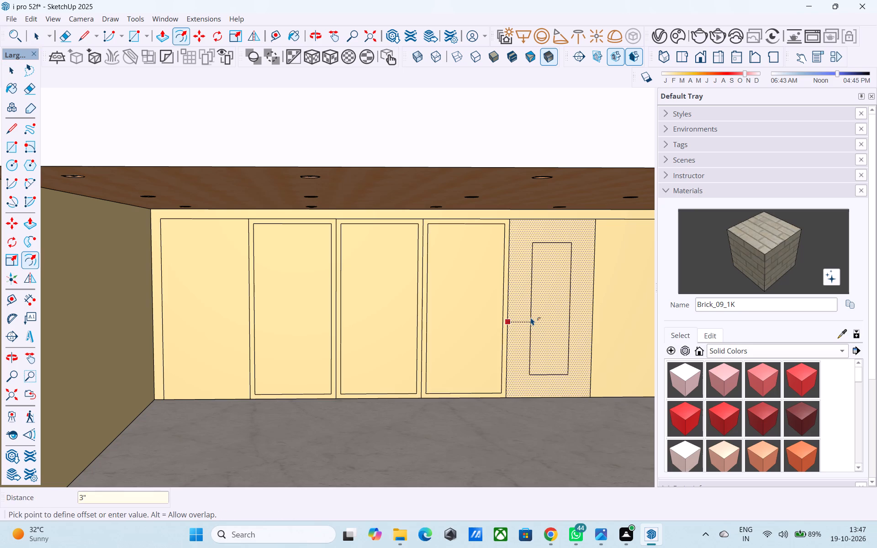
key(Return)
Offset the outlines of the leftmost and rightmost back-wall panels 3" inward.
key(space)
click(227, 321)
key(f)
click(227, 321)
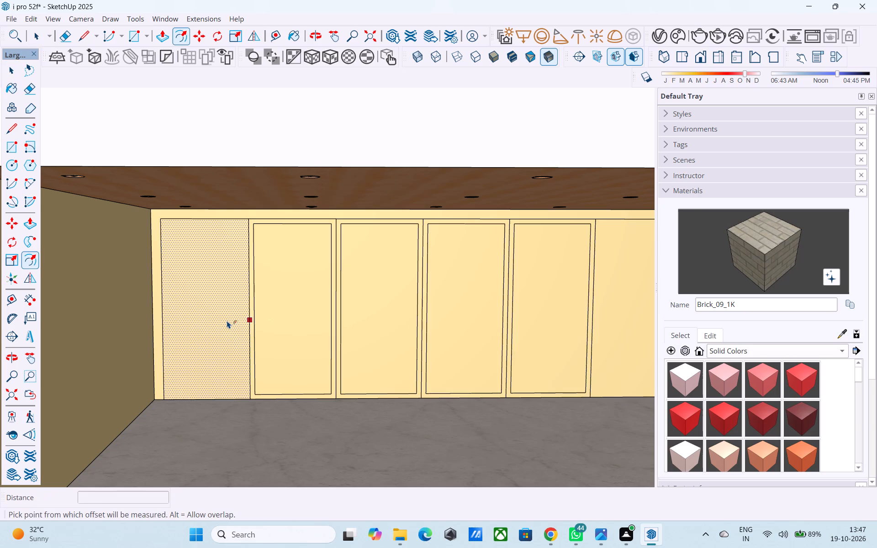
text(3")
key(Return)
key(space)
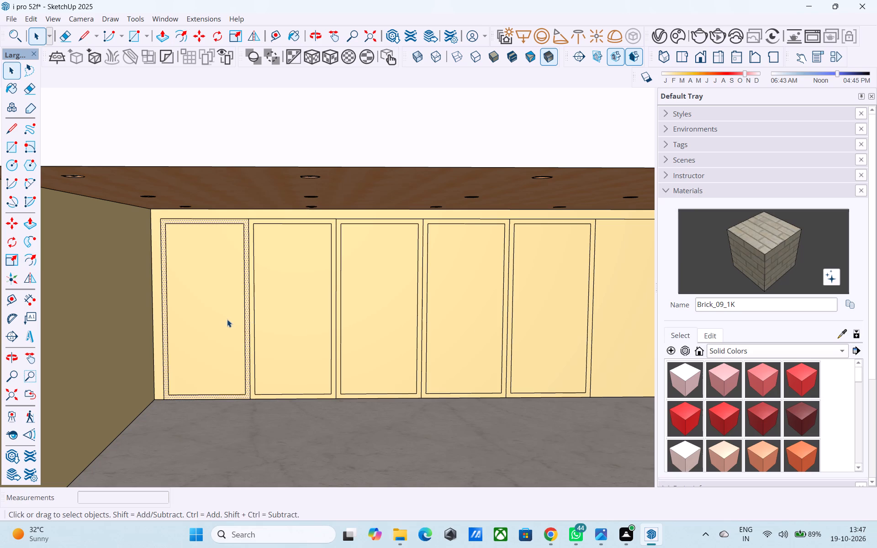
scroll(243, 318, down, 4)
click(495, 317)
key(f)
click(495, 317)
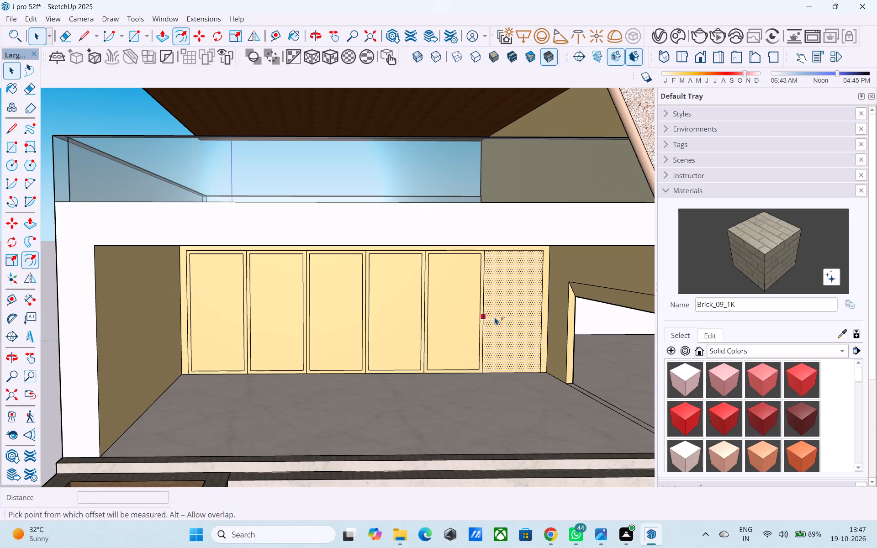
text(3")
key(Return)
key(space)
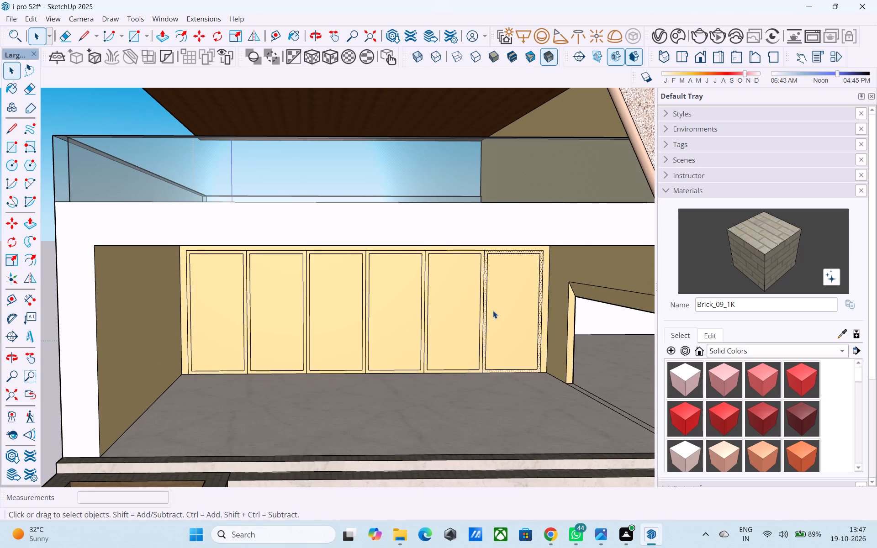
Erase the five vertical divider lines between the inset panels to merge their borders into one continuous frame.
scroll(480, 308, up, 4)
key(e)
scroll(480, 308, up, 5)
click(487, 300)
click(487, 300)
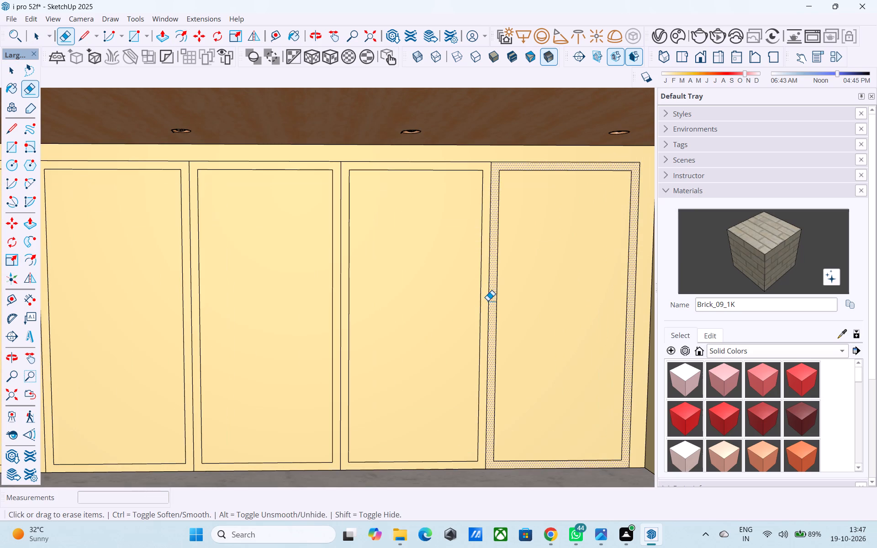
click(340, 235)
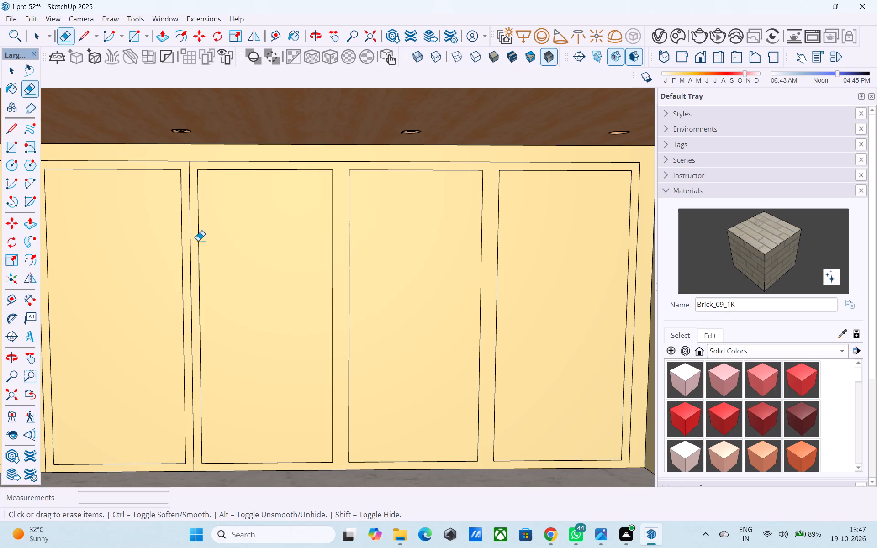
click(190, 236)
shift+middle_drag(186, 234, 319, 225)
scroll(319, 226, down, 3)
shift+middle_drag(279, 246, 358, 244)
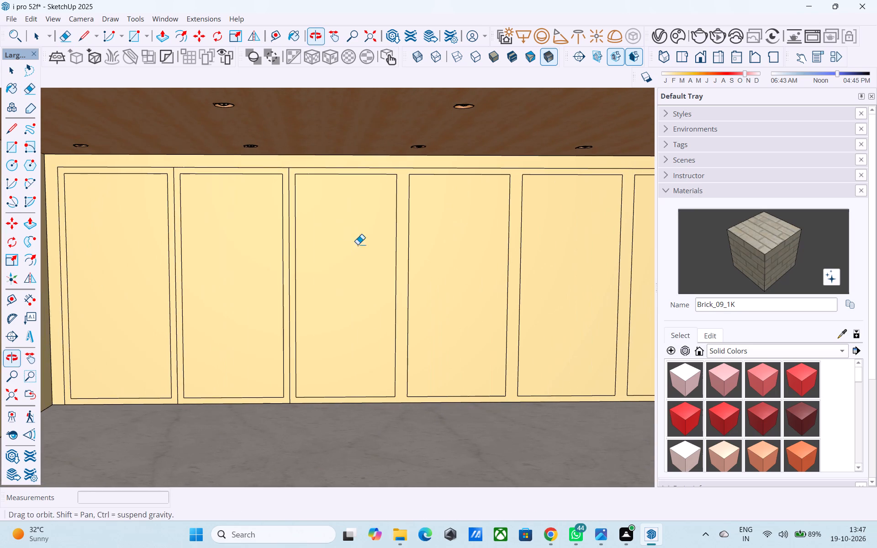
shift+middle_drag(358, 244, 360, 243)
click(289, 246)
click(173, 241)
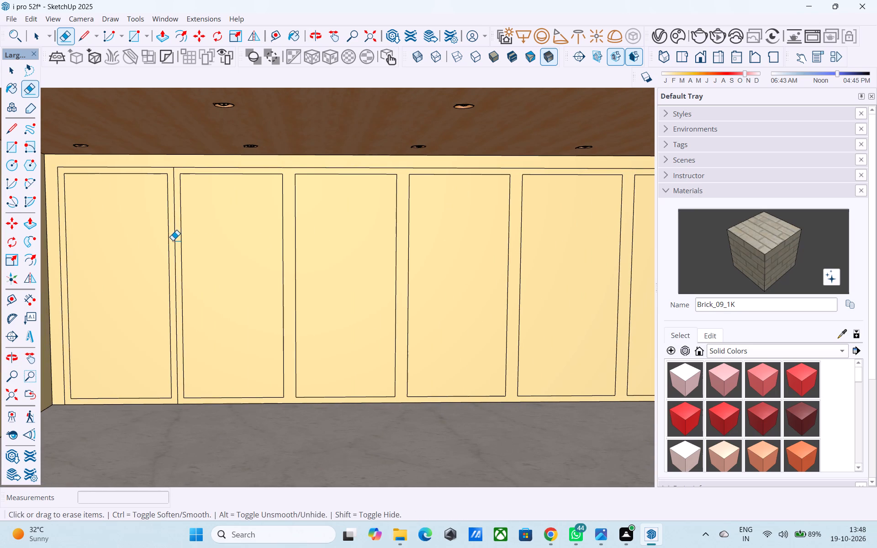
click(174, 240)
click(174, 245)
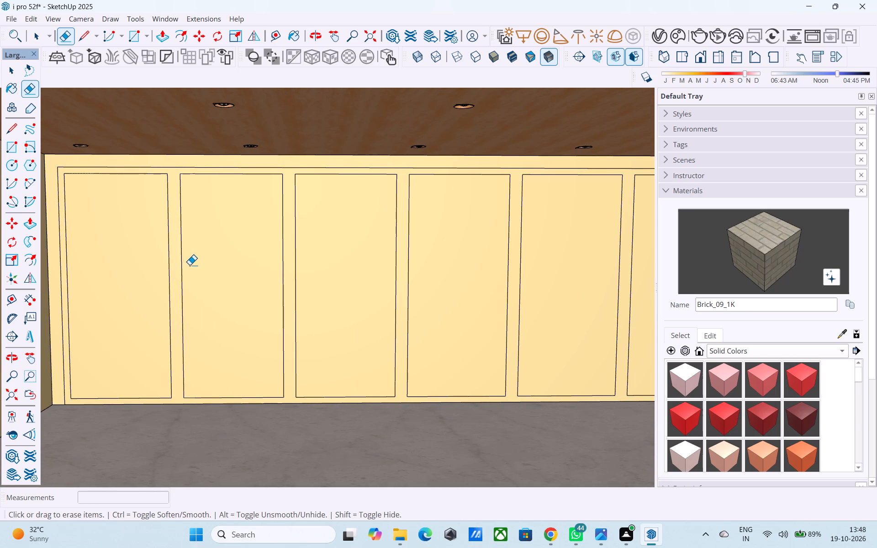
Paint the frame around the six panels and the wall's outer border with the wood material Wood_Veneer_15_1K3.
scroll(191, 265, down, 7)
middle_drag(222, 287, 235, 300)
middle_drag(230, 289, 222, 275)
scroll(222, 268, up, 3)
shift+middle_drag(221, 269, 178, 281)
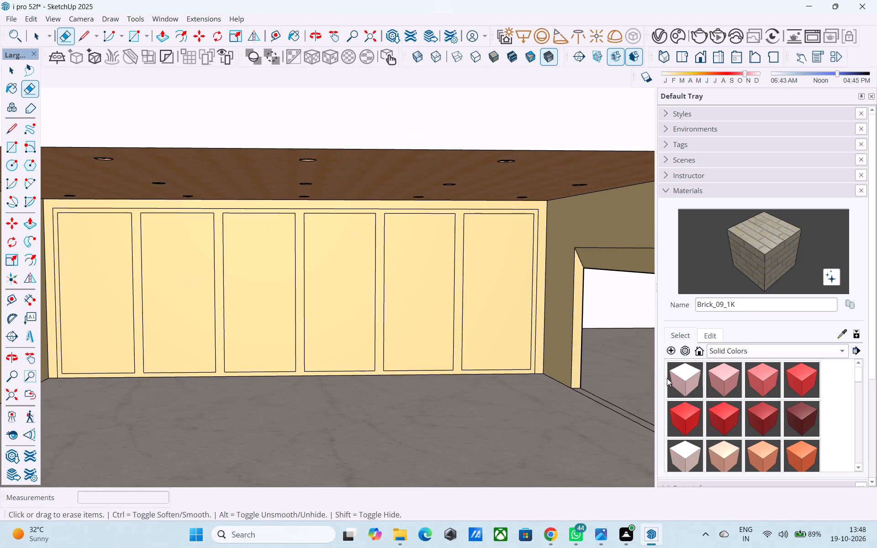
click(735, 355)
click(738, 376)
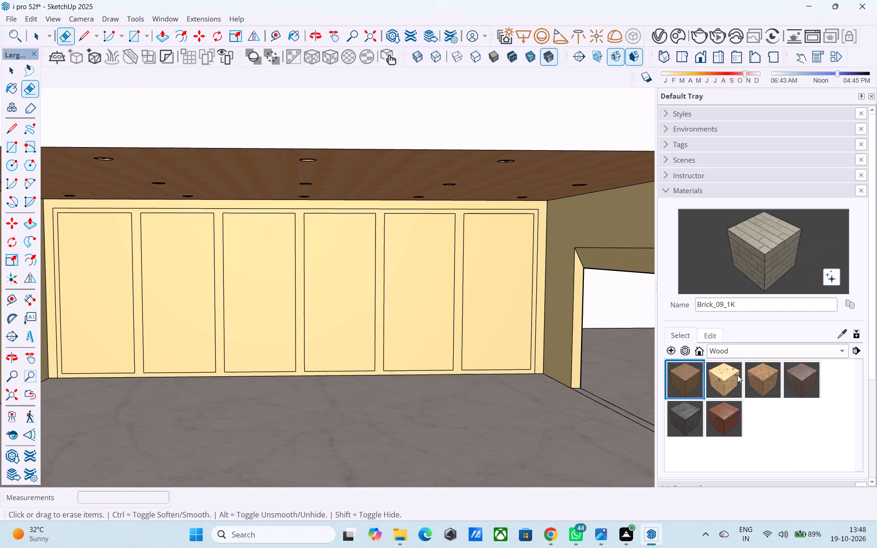
click(717, 413)
scroll(449, 247, up, 7)
click(469, 231)
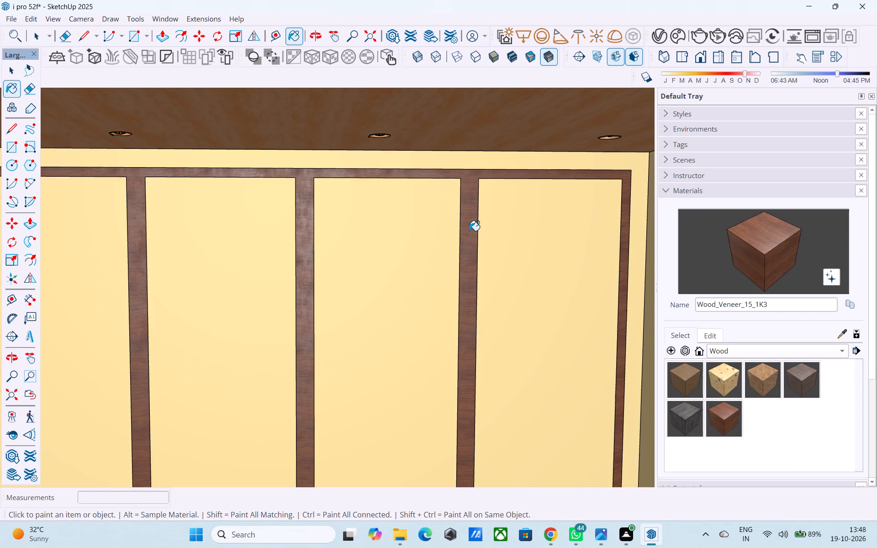
scroll(469, 231, down, 6)
middle_click(469, 231)
scroll(456, 201, up, 5)
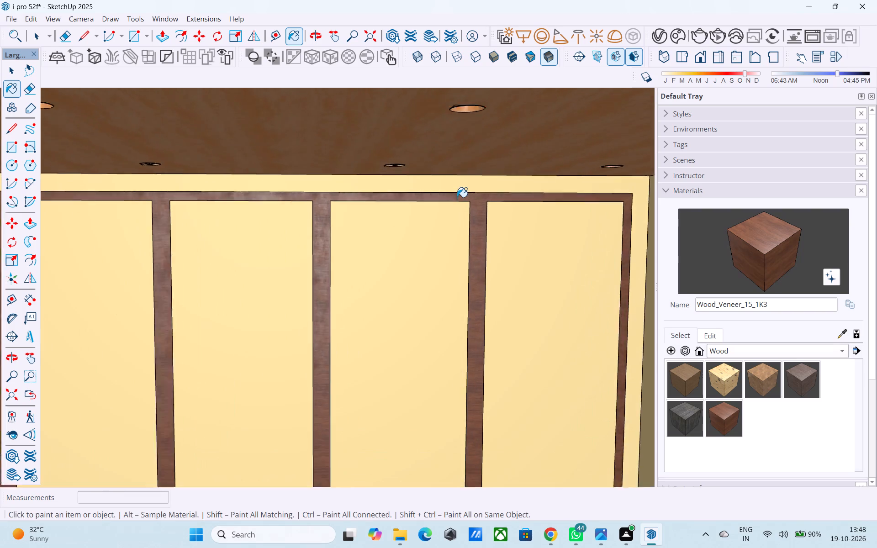
scroll(457, 197, up, 2)
click(459, 187)
Adjust the brightness of the Wood_Veneer_15_1K3 material to a medium brown on the panel frame.
scroll(462, 191, down, 15)
middle_drag(483, 218, 485, 255)
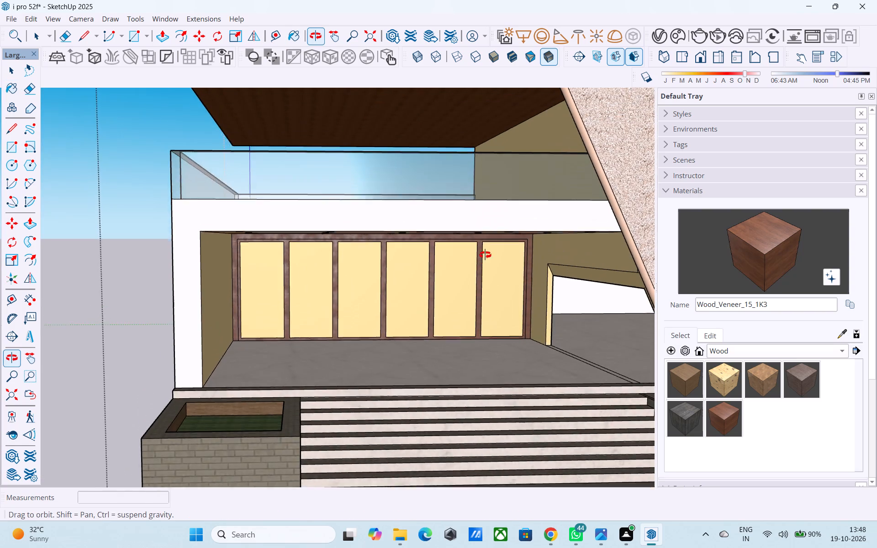
middle_drag(485, 255, 483, 280)
middle_drag(483, 280, 489, 239)
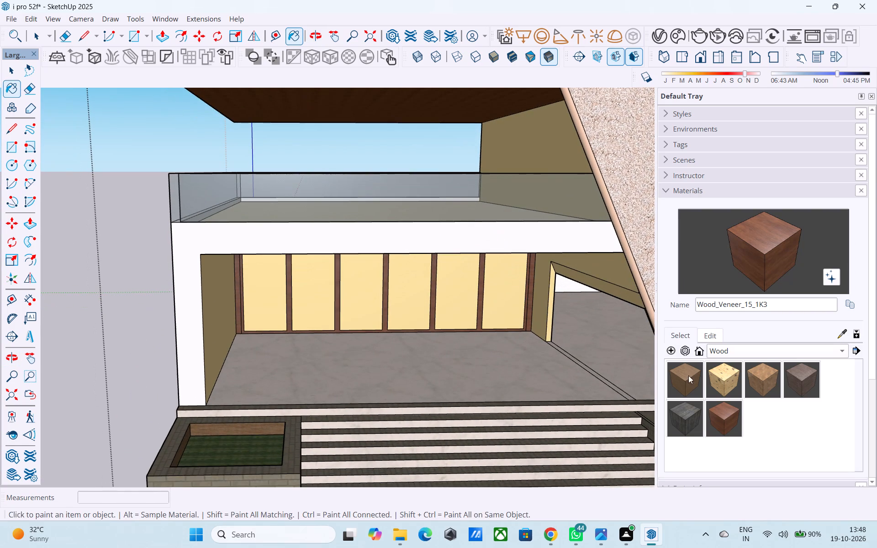
click(708, 339)
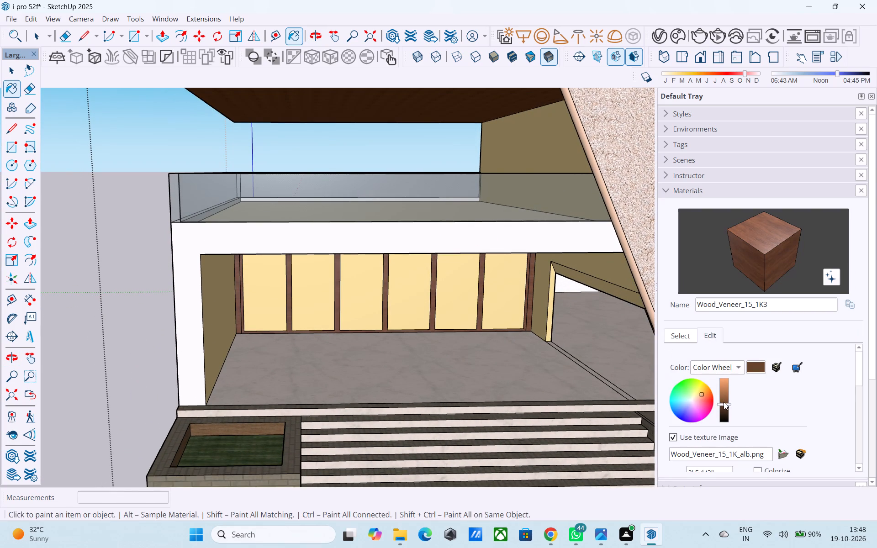
drag(724, 402, 726, 411)
middle_drag(546, 382, 525, 358)
scroll(457, 235, up, 6)
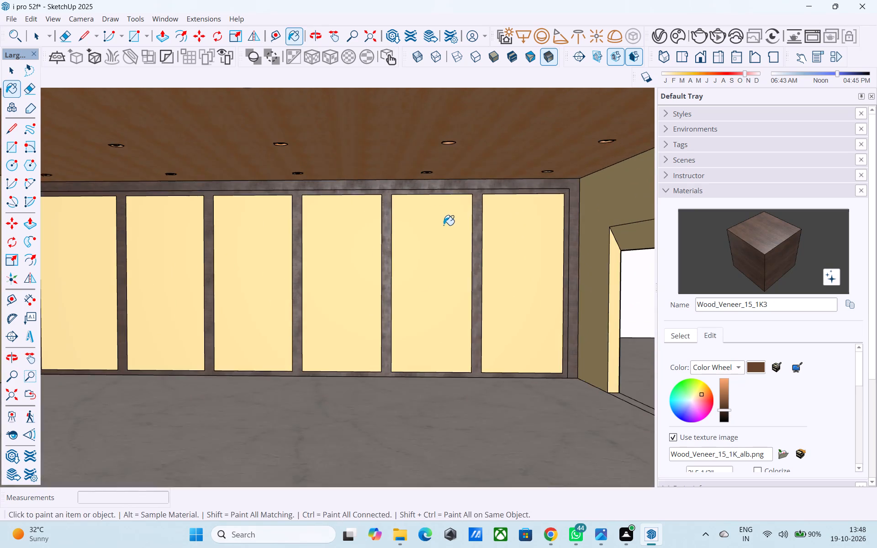
middle_drag(443, 229, 440, 239)
drag(725, 409, 727, 397)
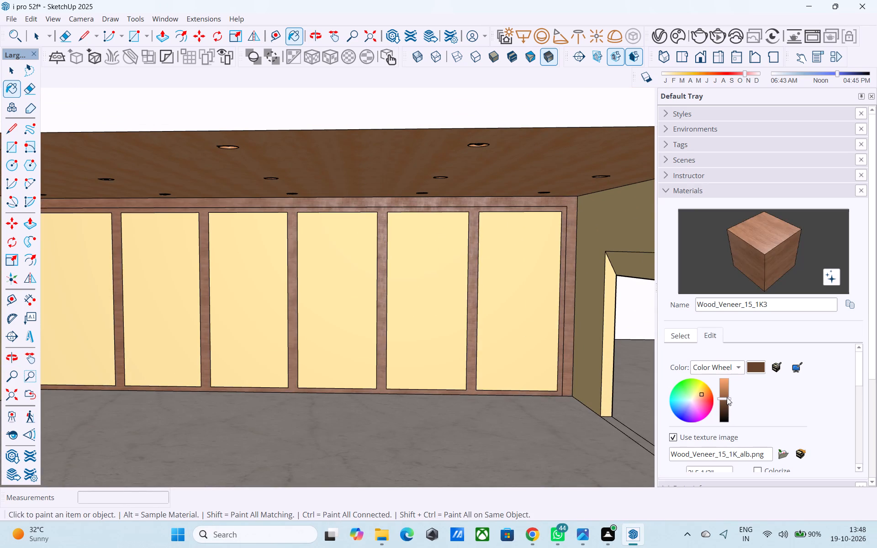
drag(727, 397, 729, 403)
middle_drag(546, 321, 559, 316)
scroll(558, 316, up, 1)
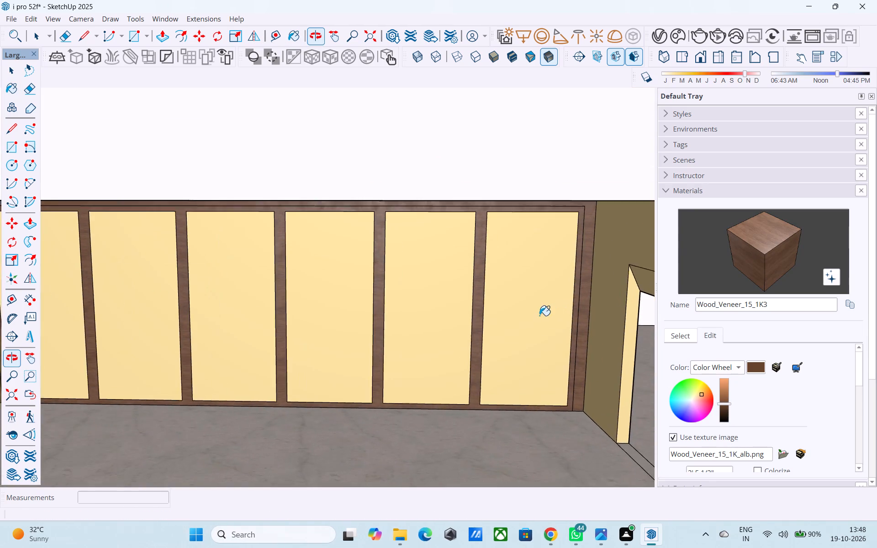
scroll(539, 316, down, 6)
middle_drag(513, 312, 504, 290)
key(space)
Paint all six back-wall panels with the Glass_Basic_1 material.
middle_drag(497, 287, 491, 281)
scroll(490, 280, up, 3)
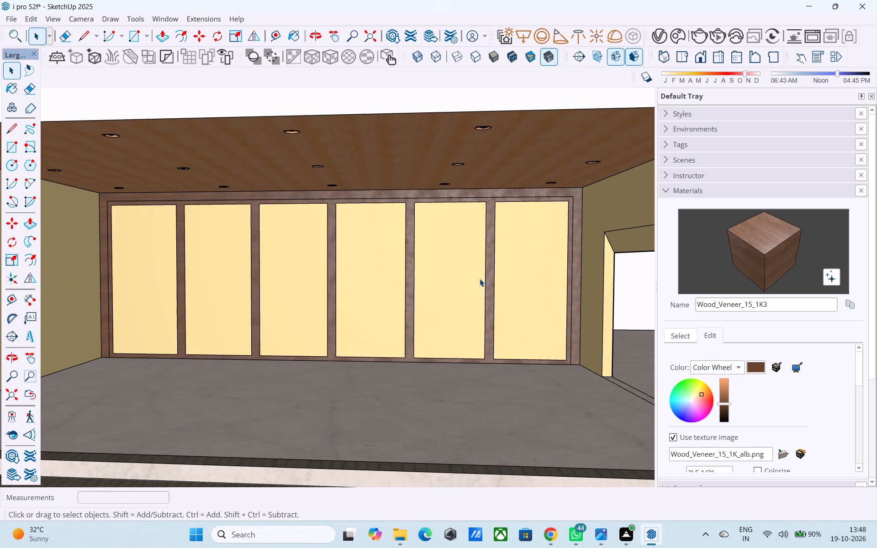
middle_drag(470, 277, 467, 273)
click(689, 332)
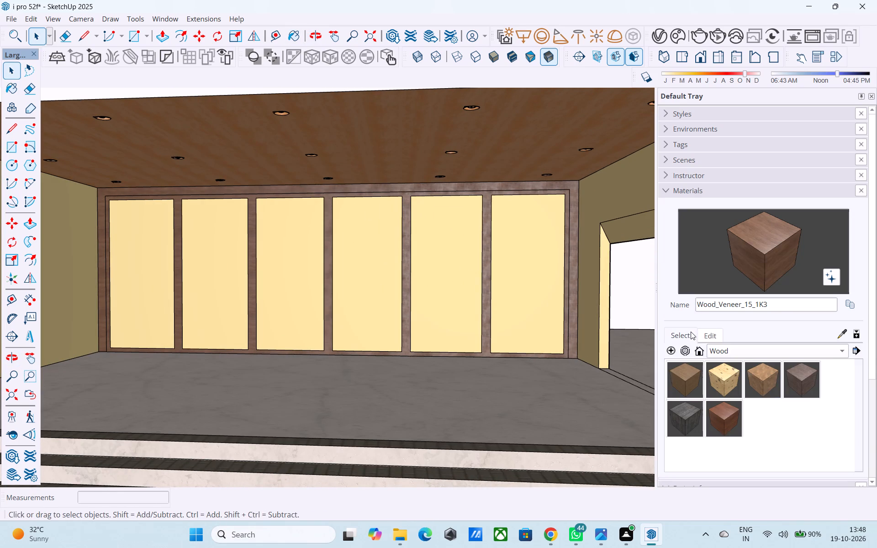
click(719, 353)
click(720, 254)
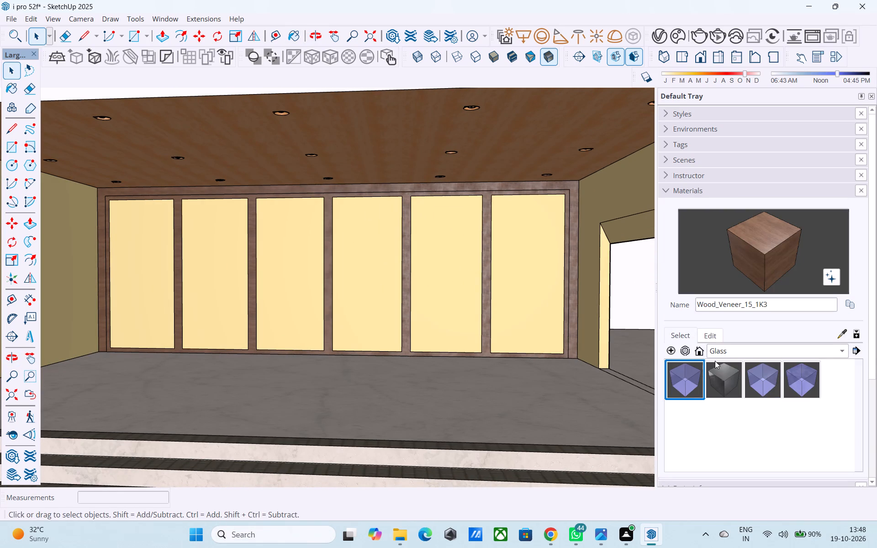
click(678, 370)
click(384, 279)
click(294, 282)
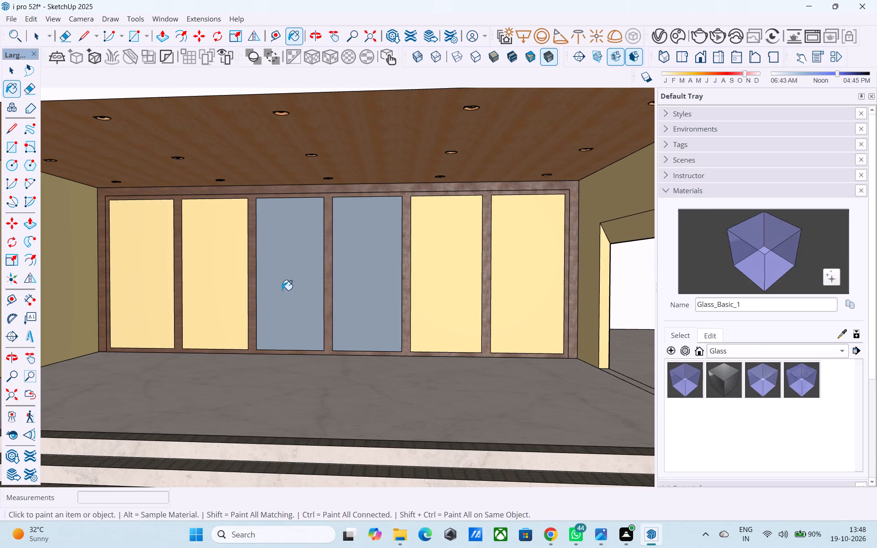
click(234, 276)
click(143, 289)
click(439, 296)
click(544, 277)
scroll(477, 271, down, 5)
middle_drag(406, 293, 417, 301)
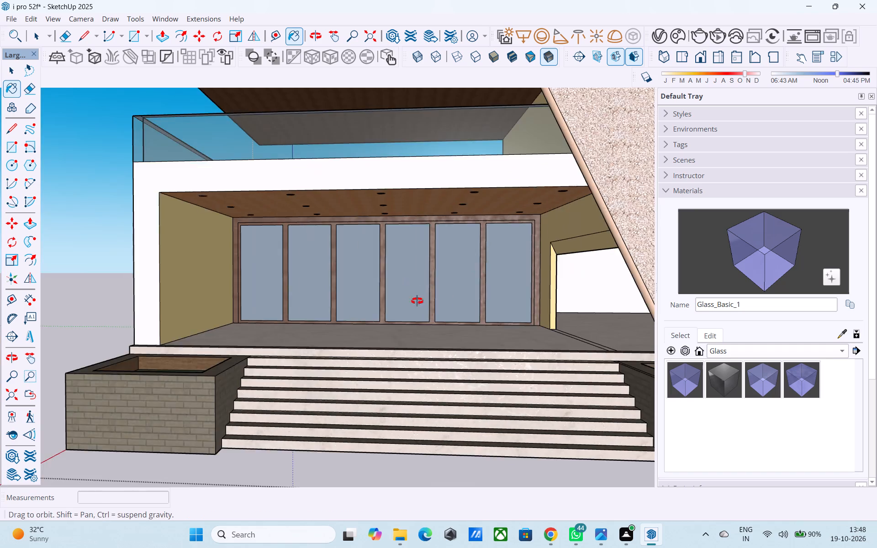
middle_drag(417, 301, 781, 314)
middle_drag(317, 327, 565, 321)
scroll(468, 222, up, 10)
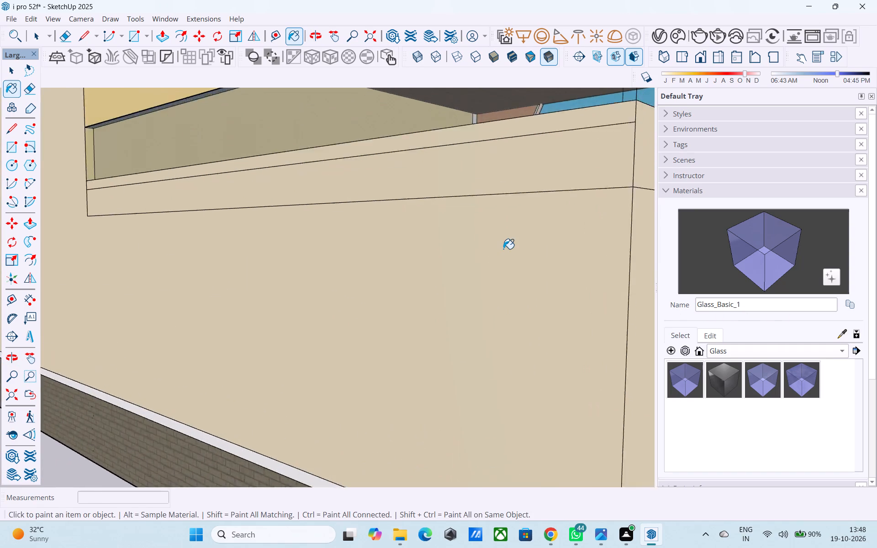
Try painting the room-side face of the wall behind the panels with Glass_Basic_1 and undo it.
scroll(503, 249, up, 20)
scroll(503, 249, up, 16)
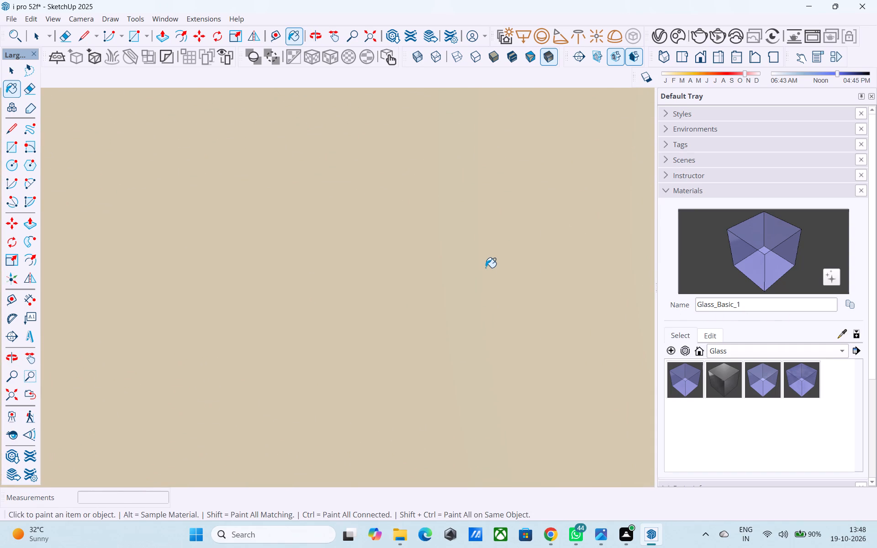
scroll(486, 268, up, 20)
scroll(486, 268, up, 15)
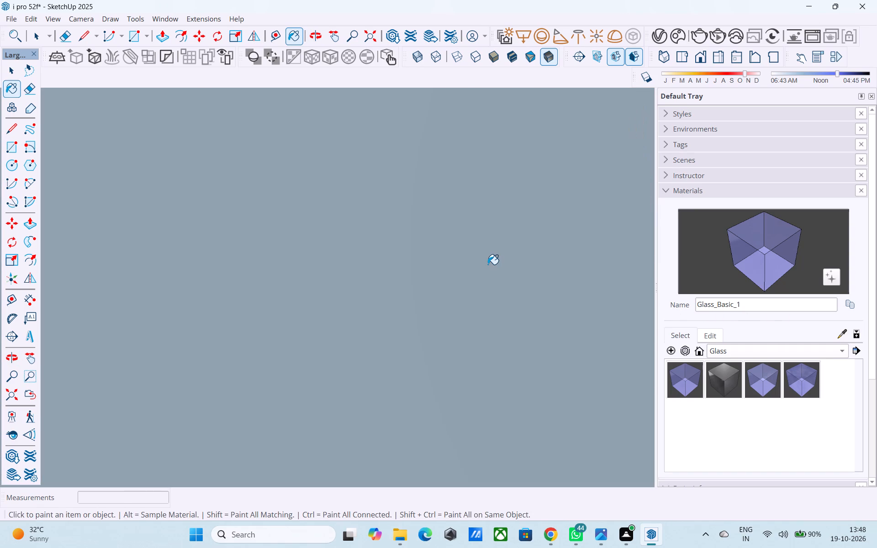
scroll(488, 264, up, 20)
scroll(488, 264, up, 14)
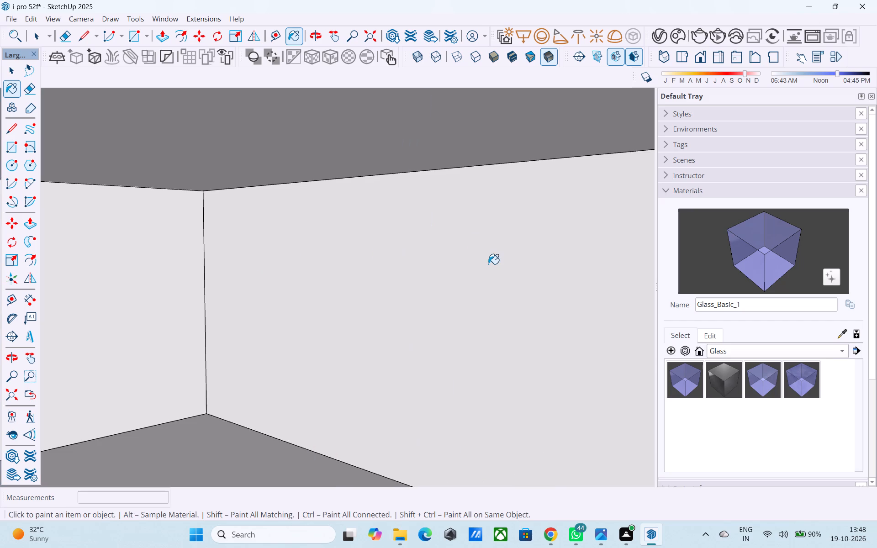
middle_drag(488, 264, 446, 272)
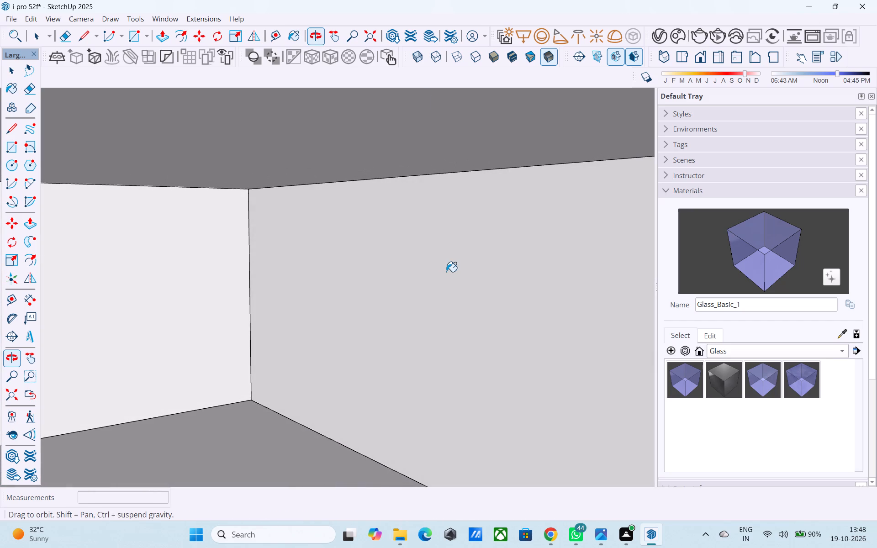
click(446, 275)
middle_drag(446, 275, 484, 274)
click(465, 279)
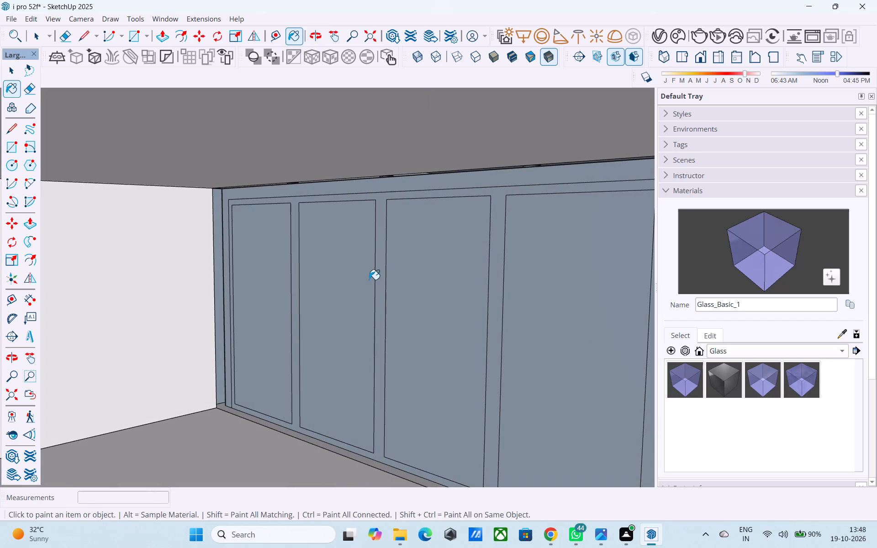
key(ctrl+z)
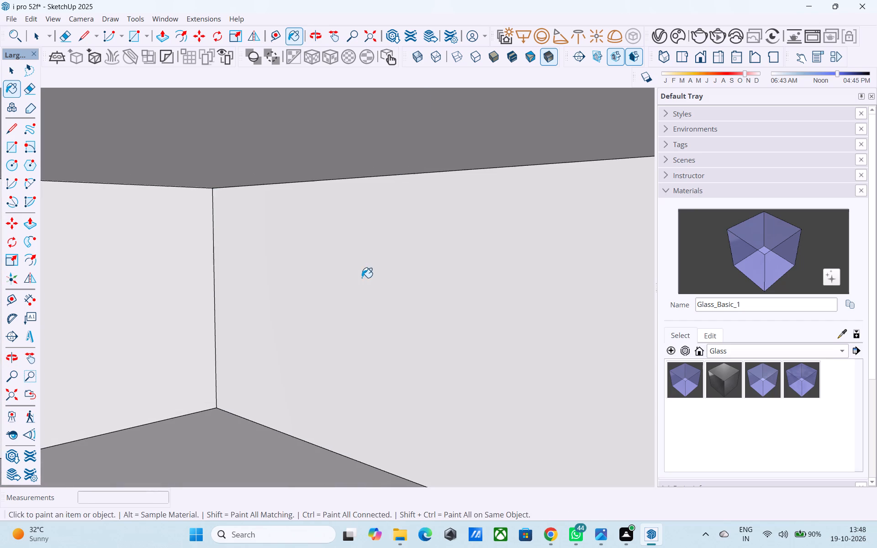
Undo the Glass_Basic_1 painting on the six back-wall panels.
key(space)
middle_drag(363, 278, 8, 279)
scroll(103, 264, up, 1)
scroll(103, 266, down, 11)
scroll(232, 318, down, 1)
middle_drag(232, 318, 121, 324)
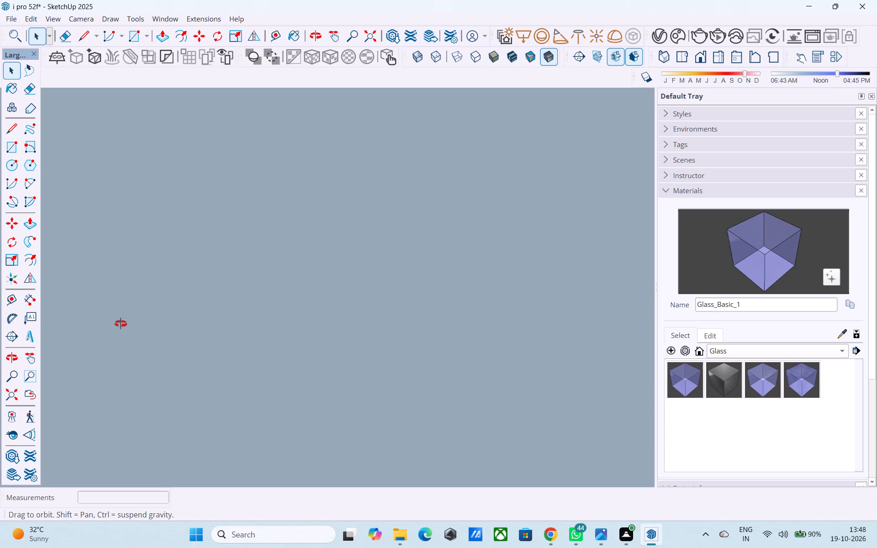
middle_drag(121, 324, 11, 325)
scroll(286, 303, down, 13)
middle_drag(321, 317, 319, 288)
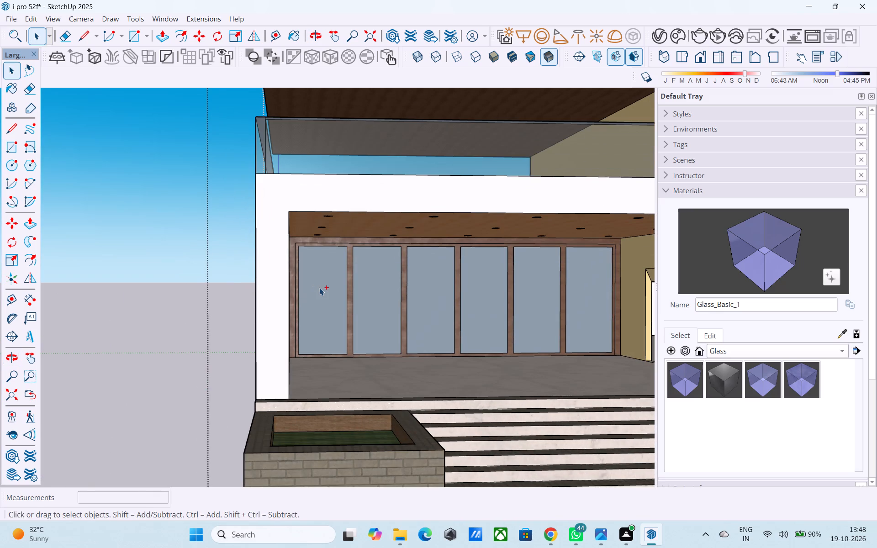
key(ctrl+z)
key(ctrl+z)
key(ctrl+z)
key(ctrl+z)
key(ctrl+z)
key(ctrl+z)
Push the first back-wall panel 6" inward through the wall to cut an opening inside the wood frame.
scroll(328, 300, up, 2)
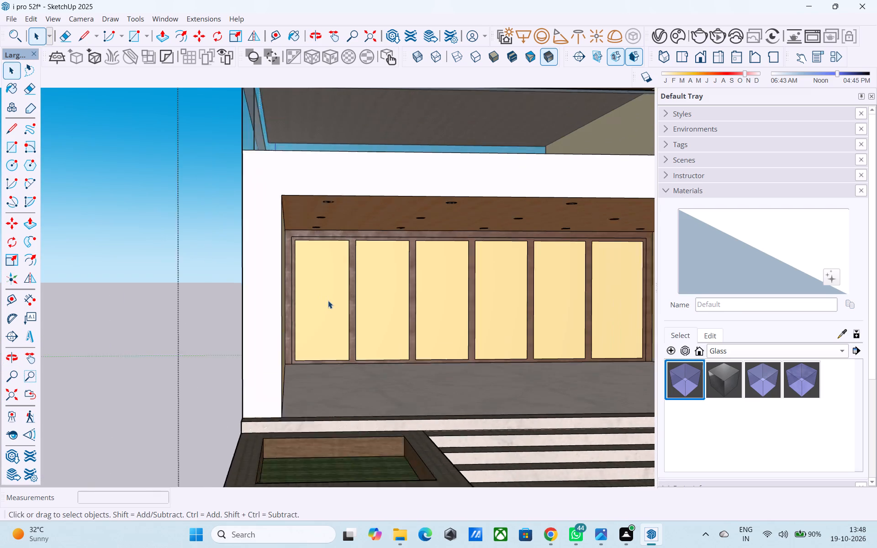
scroll(328, 300, up, 1)
click(322, 305)
scroll(322, 305, up, 4)
key(p)
click(322, 305)
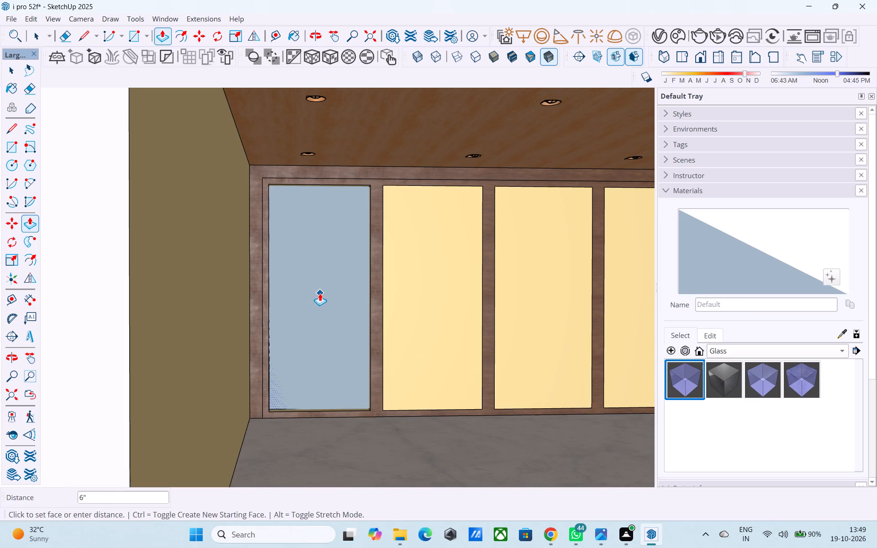
scroll(319, 258, up, 5)
middle_drag(319, 258, 306, 285)
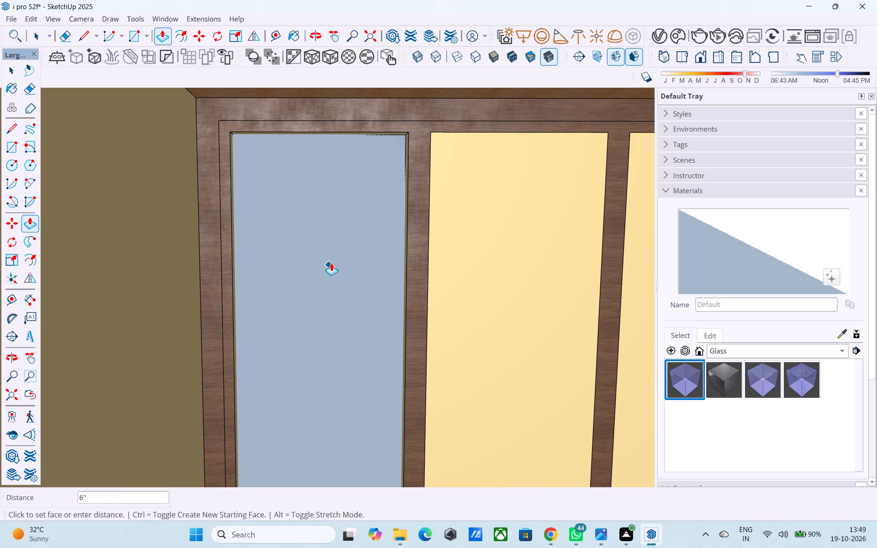
middle_drag(362, 221, 376, 210)
click(376, 209)
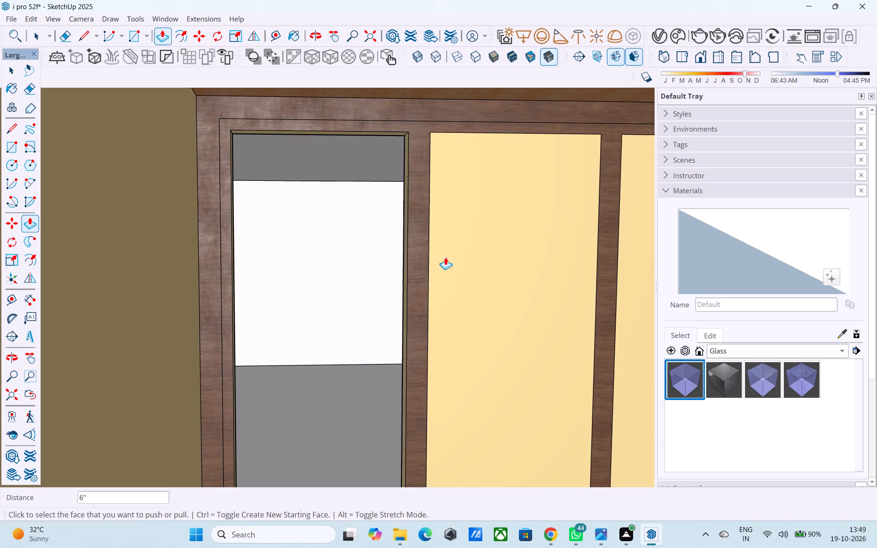
Push the second to fifth back-wall panels through the wall to open them like the first one.
double_click(465, 257)
scroll(200, 270, down, 5)
double_click(506, 305)
scroll(198, 305, down, 5)
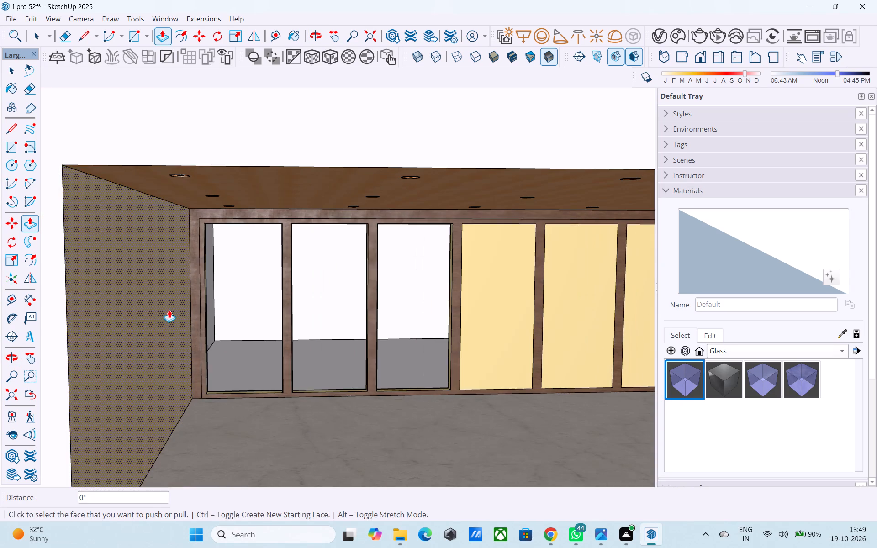
double_click(514, 325)
scroll(162, 308, down, 5)
scroll(437, 311, up, 3)
double_click(475, 300)
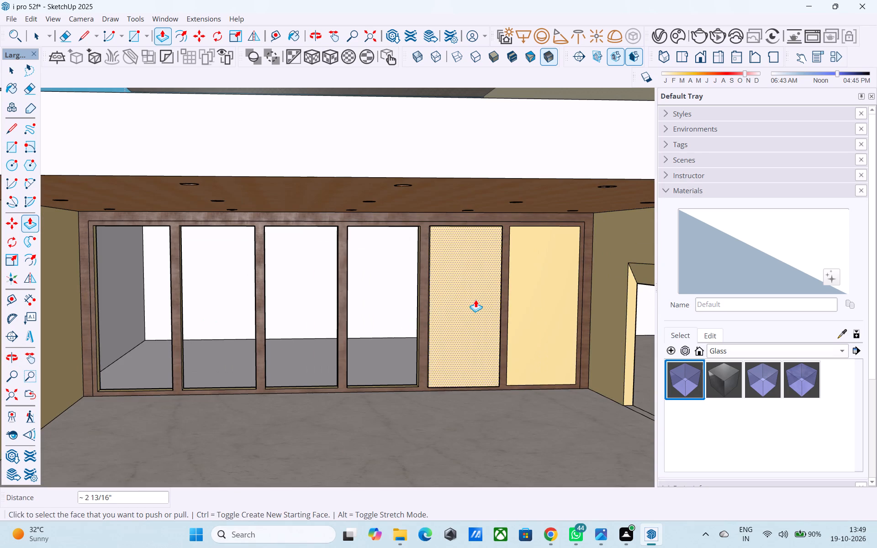
click(475, 298)
click(465, 271)
Push the sixth back-wall panel deeper into the wall by about 2 13/16".
double_click(542, 279)
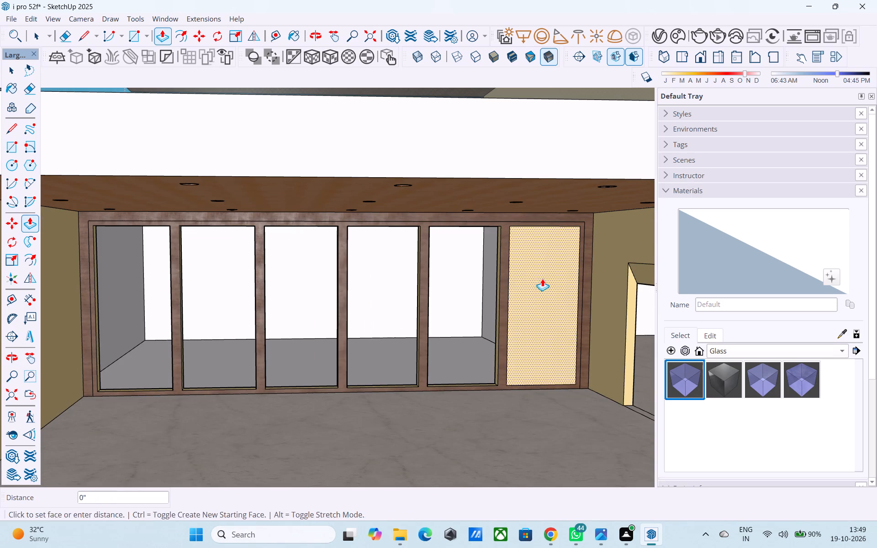
click(542, 279)
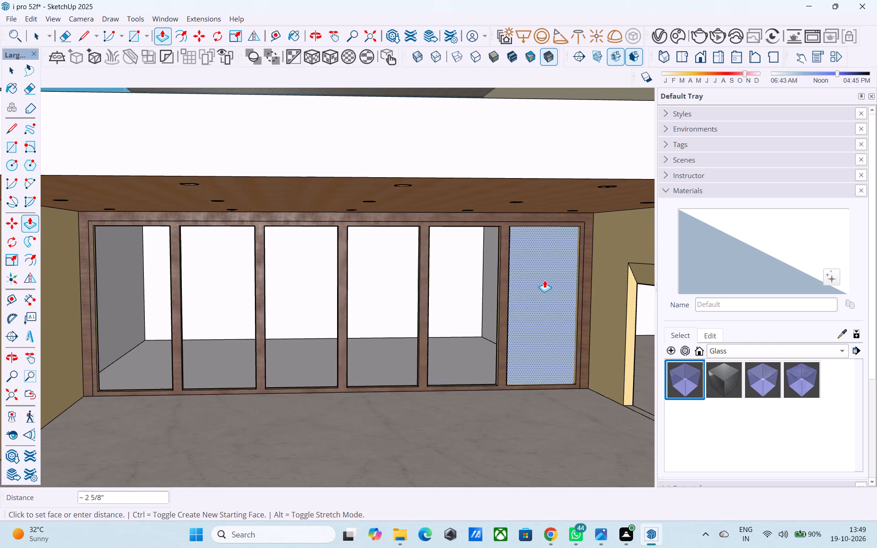
key(space)
click(545, 274)
key(p)
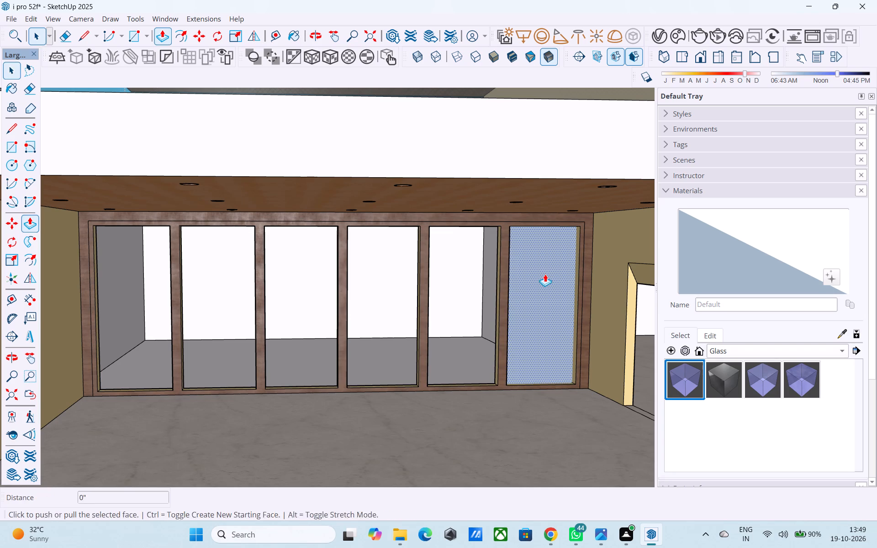
click(545, 274)
click(543, 268)
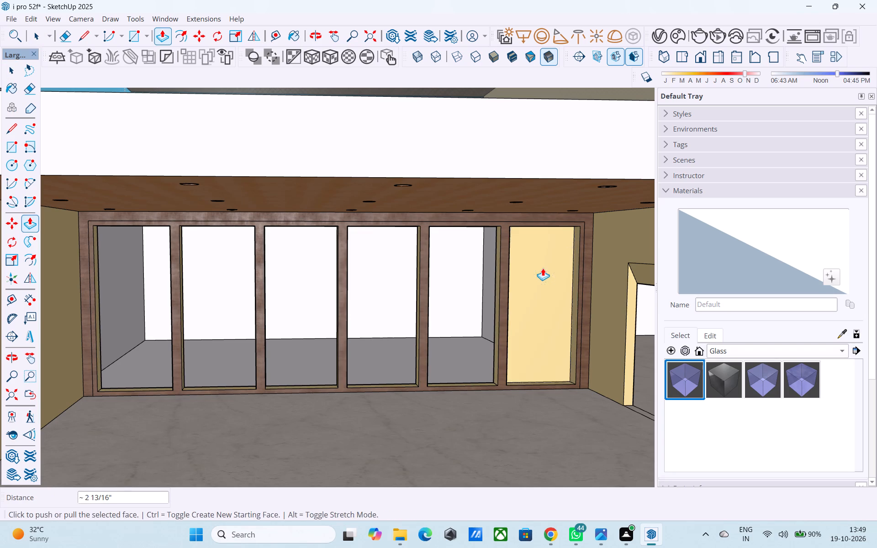
Delete the remaining face in the sixth panel's recess to open the last bay.
key(space)
middle_drag(543, 268, 491, 270)
scroll(493, 271, up, 3)
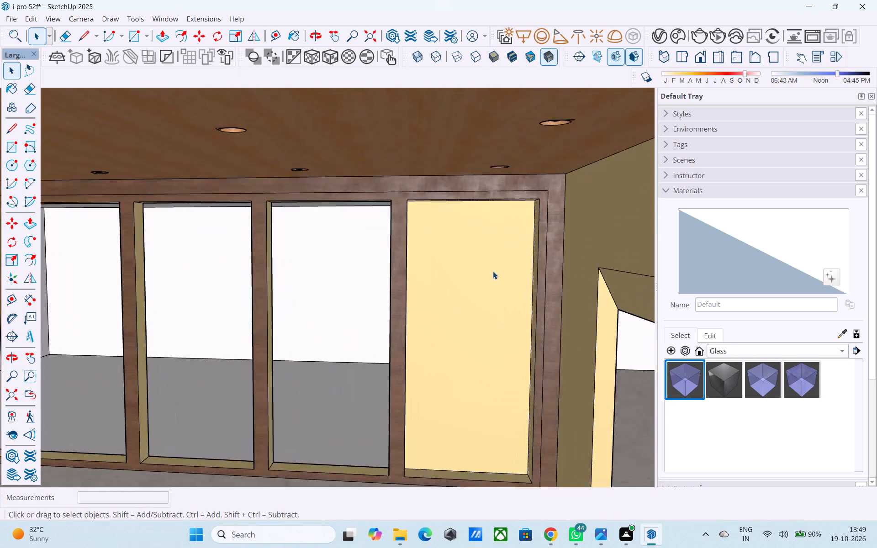
scroll(493, 271, up, 5)
middle_drag(481, 278, 876, 278)
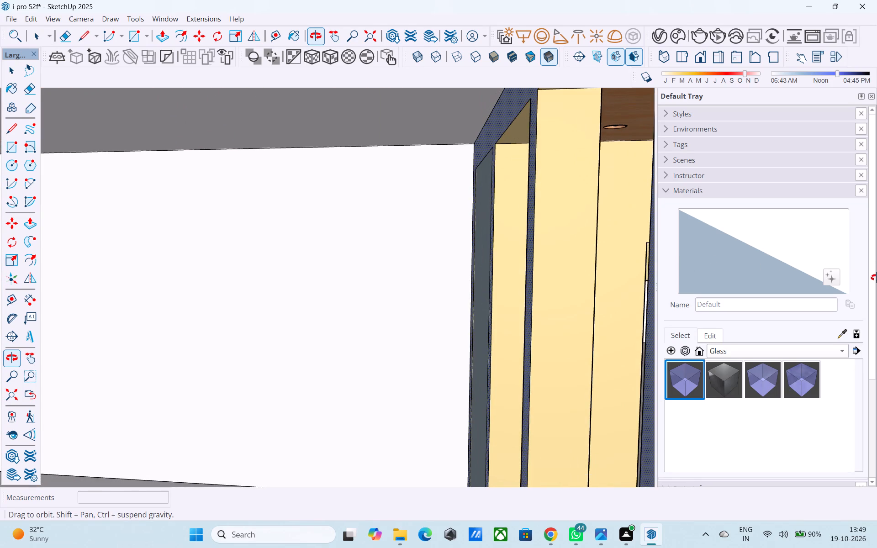
middle_drag(876, 278, 616, 269)
click(517, 269)
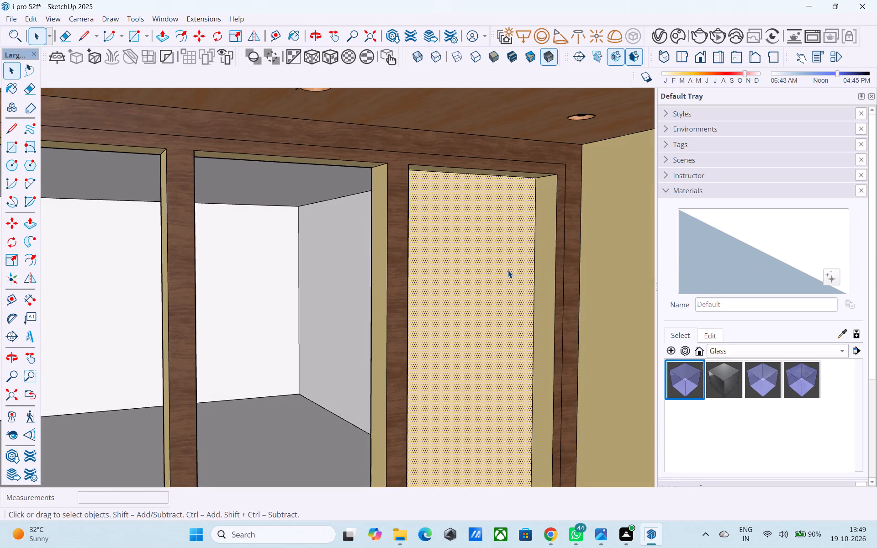
key(Delete)
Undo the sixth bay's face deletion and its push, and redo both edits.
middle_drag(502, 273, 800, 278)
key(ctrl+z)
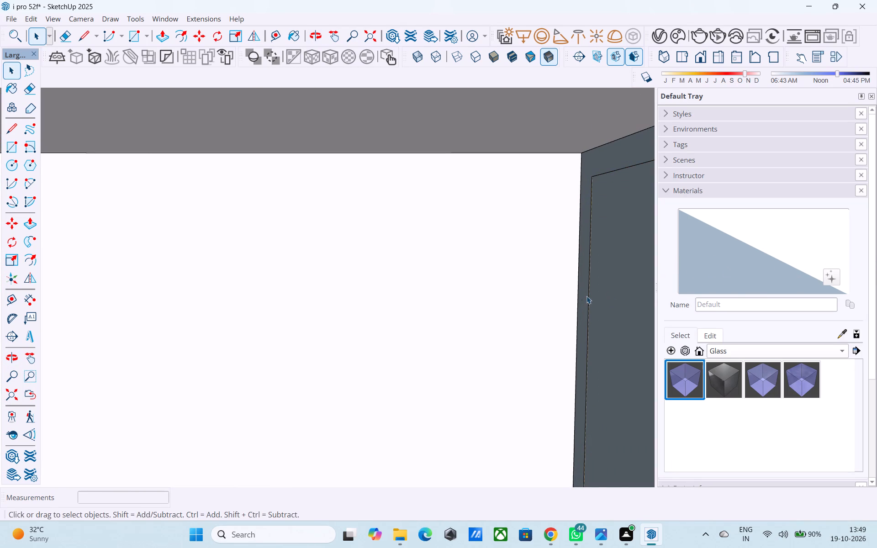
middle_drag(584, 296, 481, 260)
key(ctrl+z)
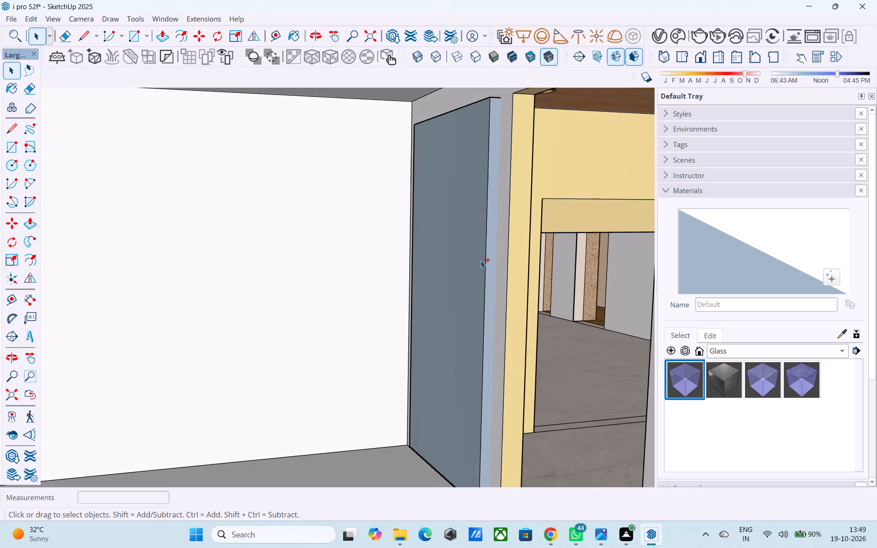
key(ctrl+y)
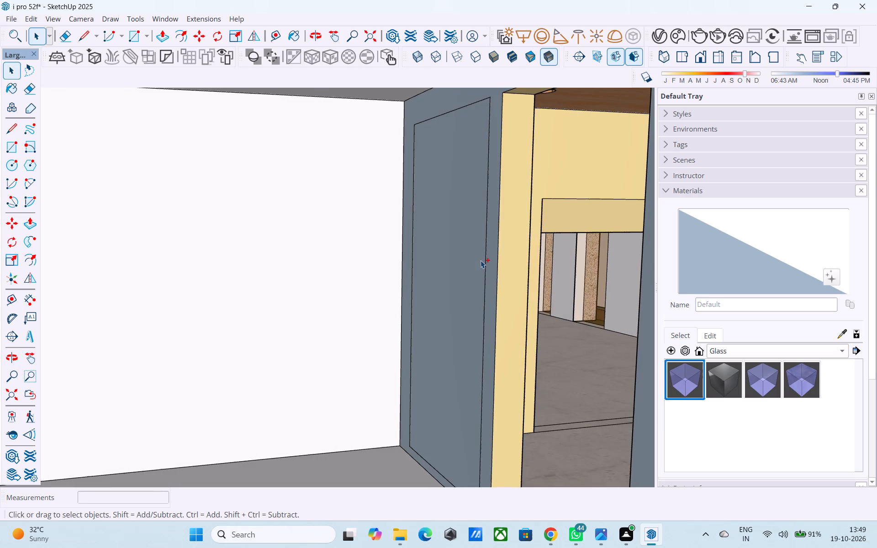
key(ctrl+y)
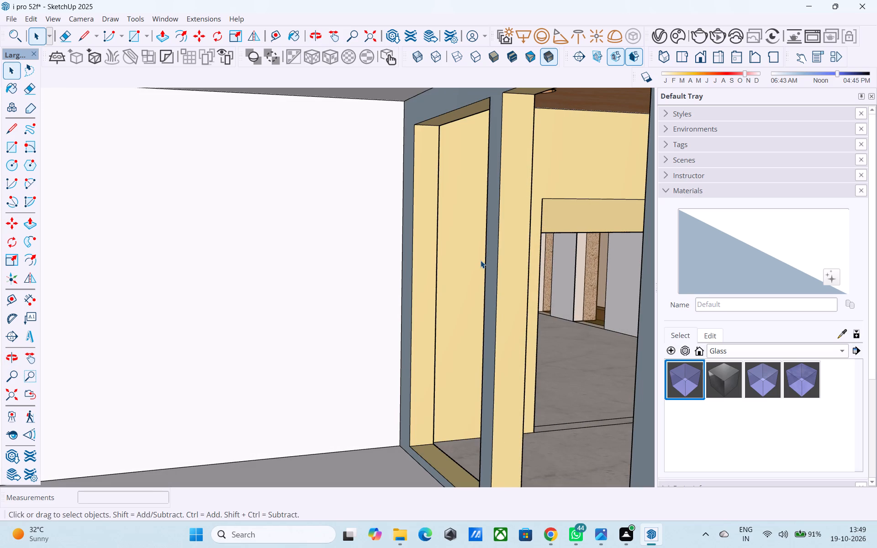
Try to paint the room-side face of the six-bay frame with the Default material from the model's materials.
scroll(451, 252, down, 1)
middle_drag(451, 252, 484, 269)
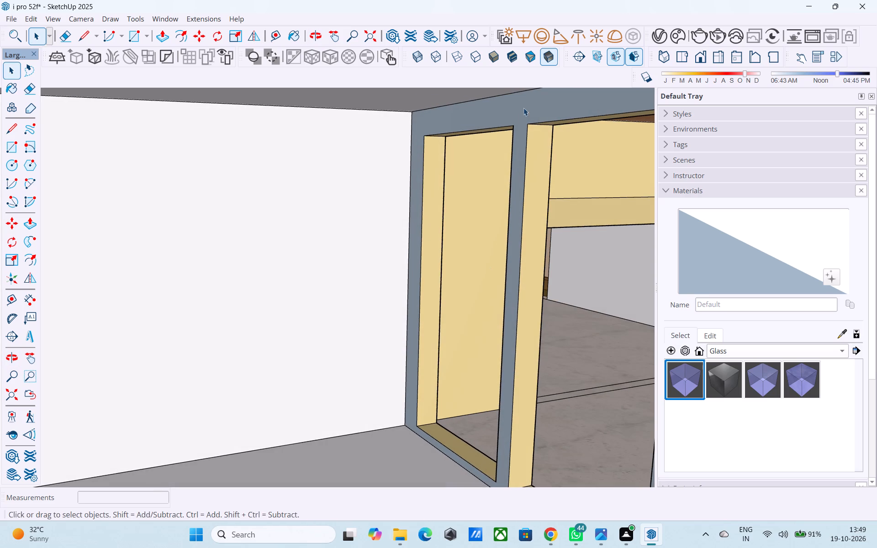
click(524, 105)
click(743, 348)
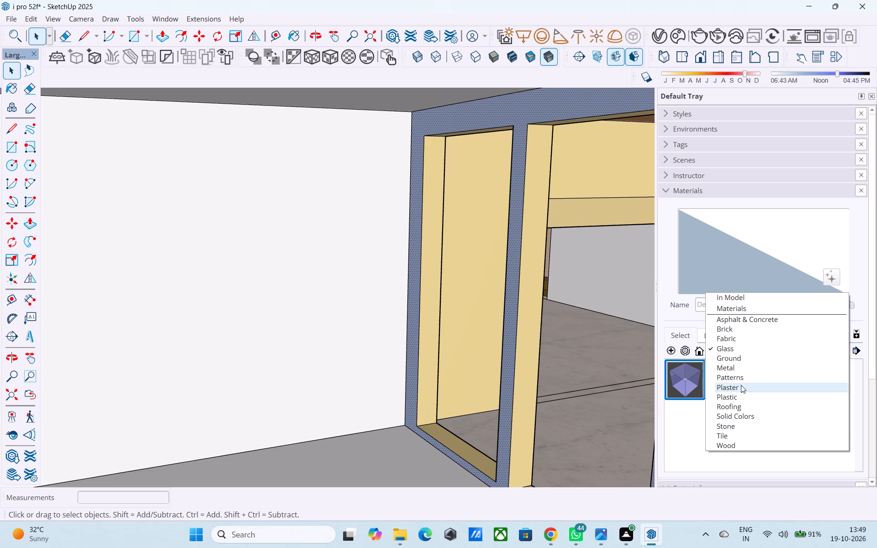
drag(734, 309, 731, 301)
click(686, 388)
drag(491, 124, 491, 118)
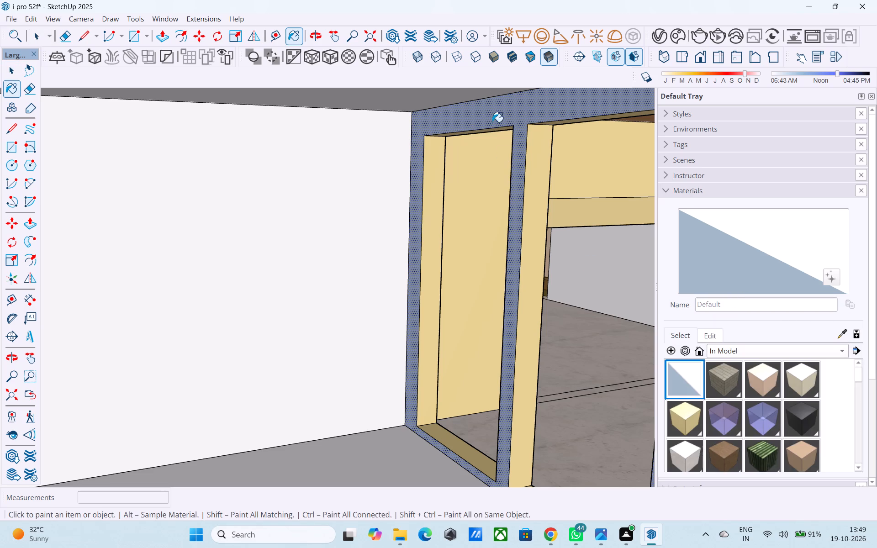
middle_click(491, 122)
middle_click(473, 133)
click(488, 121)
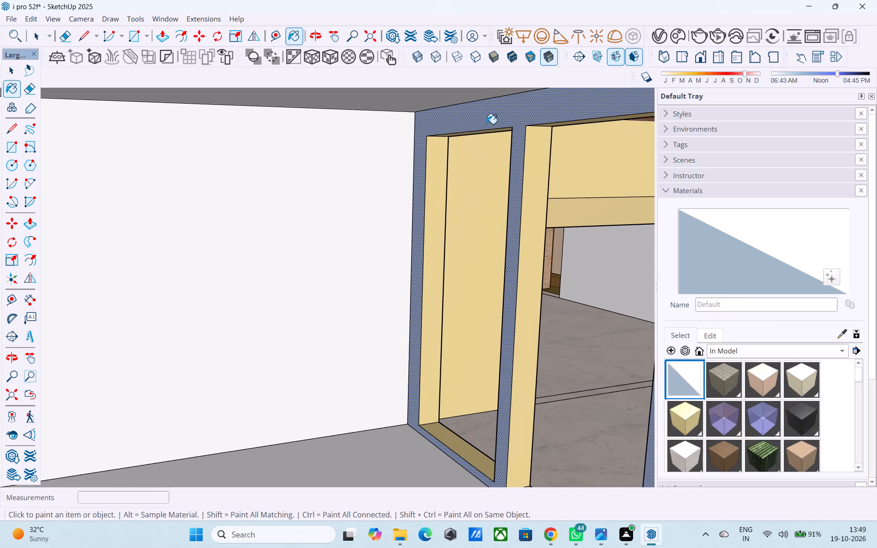
Reverse the room-side face of the six-bay frame and paint it with the Default material.
key(space)
click(486, 123)
right_click(486, 123)
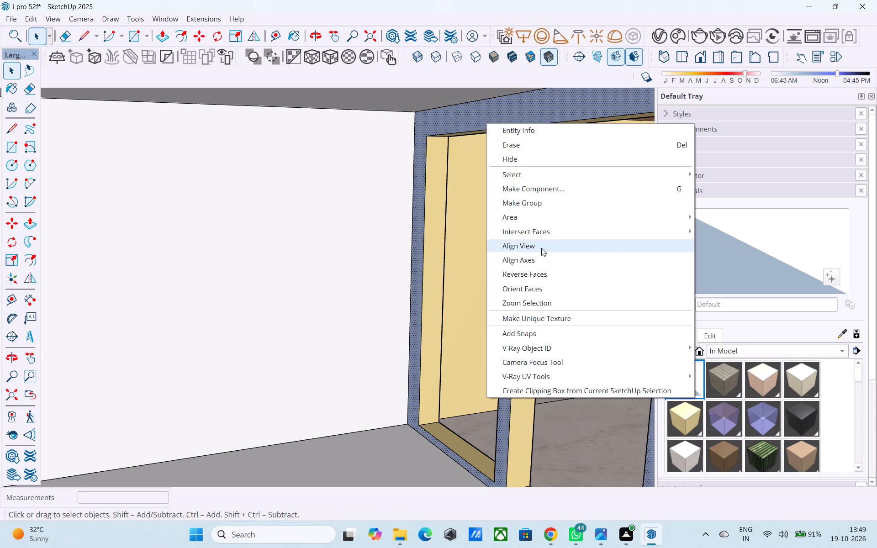
click(548, 274)
click(697, 374)
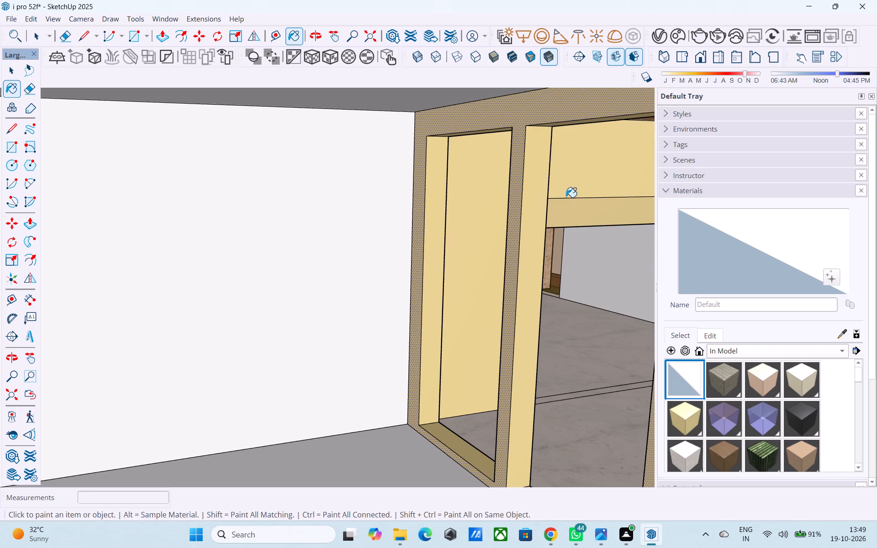
click(530, 112)
Examine the six open bays, their wood frame and inner edges from the front of the house and up close.
middle_drag(520, 127, 82, 125)
scroll(105, 153, down, 4)
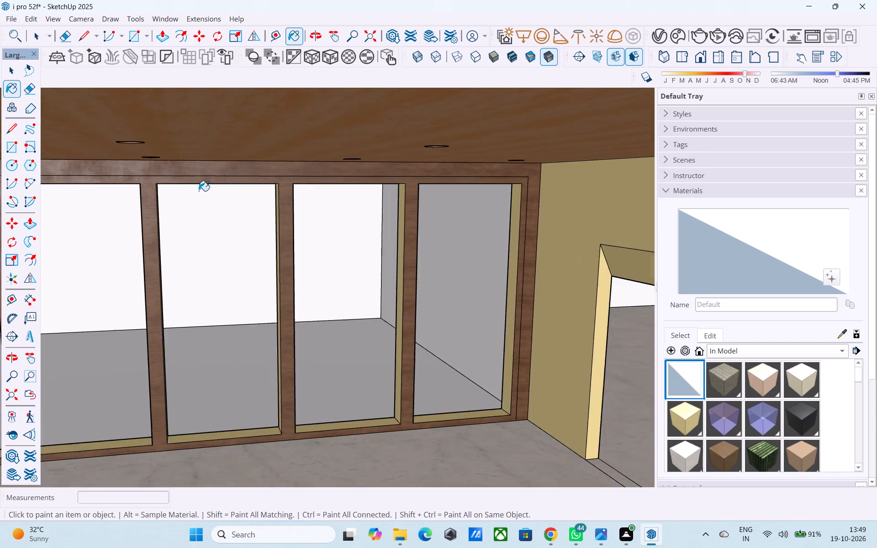
scroll(199, 191, down, 18)
scroll(241, 166, down, 2)
middle_drag(251, 182, 264, 187)
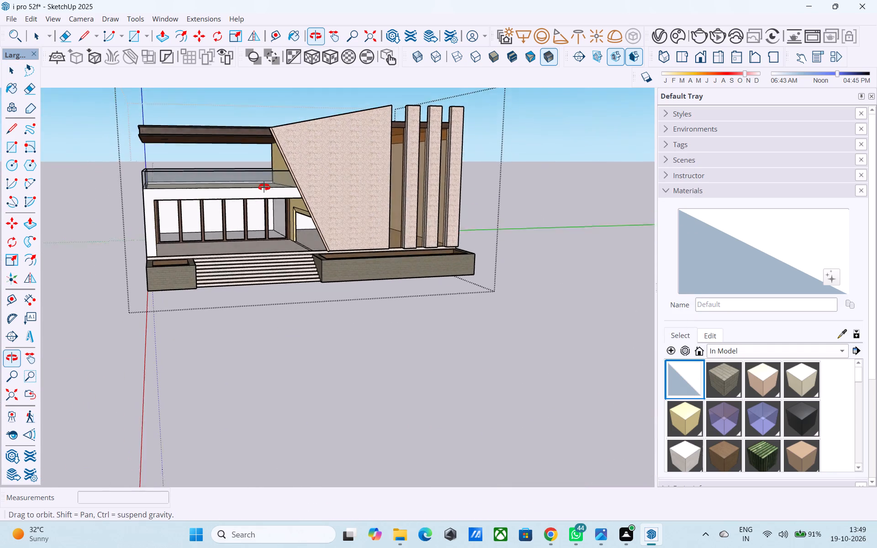
middle_drag(264, 187, 264, 184)
middle_drag(257, 158, 316, 181)
scroll(316, 227, up, 15)
shift+middle_drag(292, 277, 291, 276)
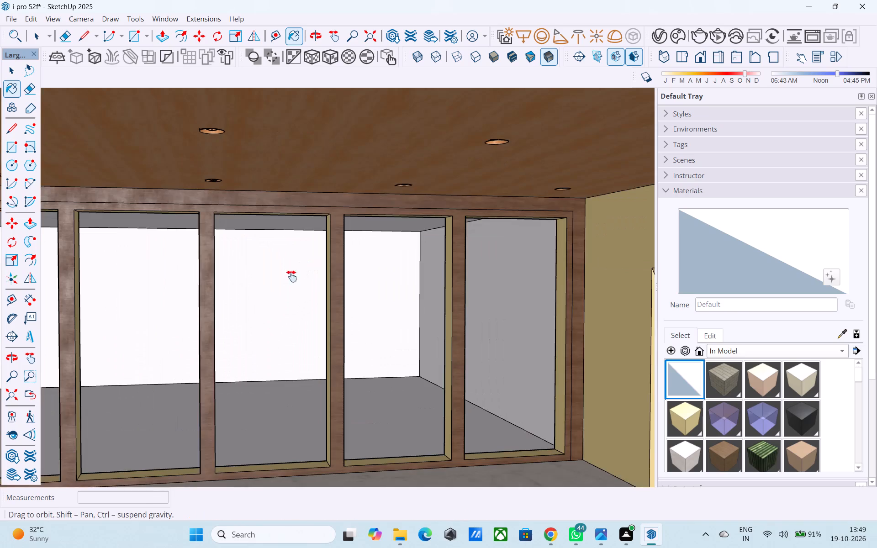
shift+middle_drag(291, 276, 338, 237)
scroll(321, 213, up, 4)
key(space)
middle_drag(294, 195, 317, 213)
scroll(312, 201, down, 2)
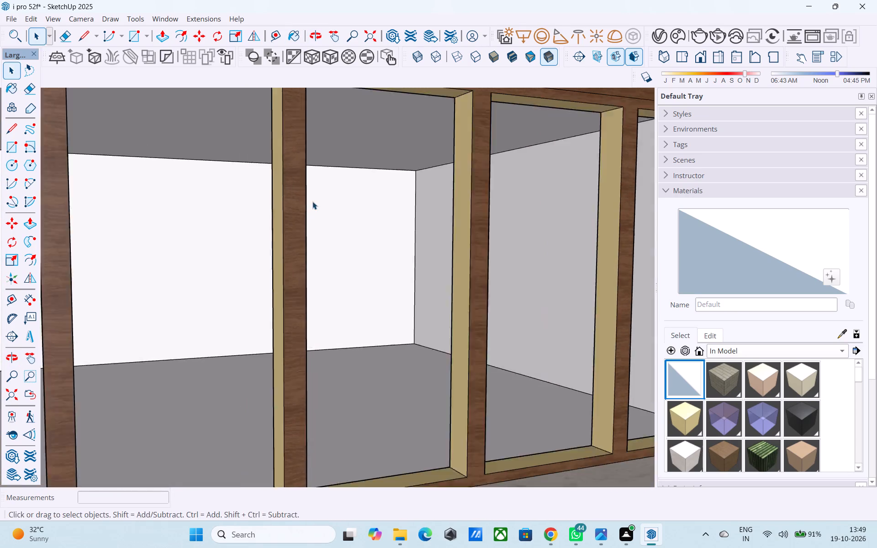
Push the top inner face of the second opening upward 3" into the wood frame.
scroll(312, 201, down, 1)
shift+middle_drag(312, 201, 400, 239)
shift+middle_drag(339, 202, 392, 233)
scroll(322, 190, up, 2)
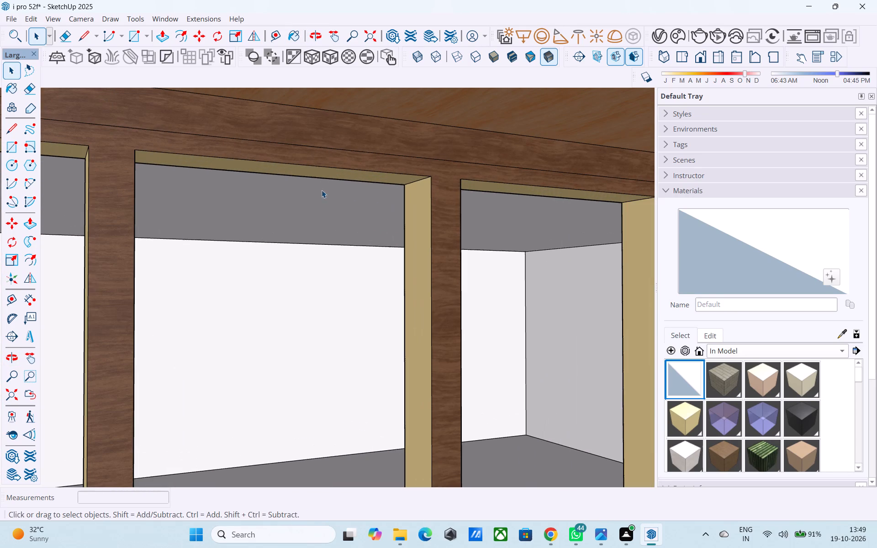
scroll(322, 190, up, 1)
click(320, 176)
key(p)
click(320, 176)
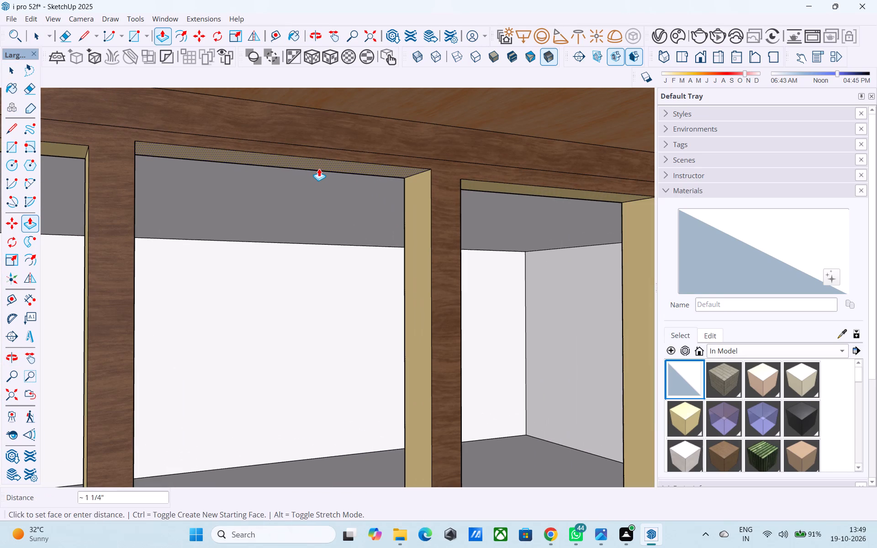
text(3")
key(Return)
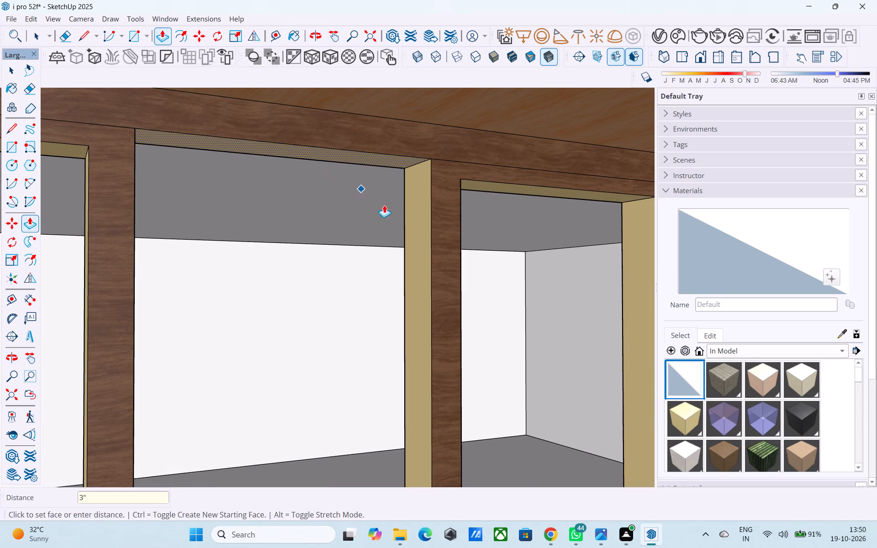
Repeat the 3" upward push on the top inner face of the first opening at the frame's left end.
key(space)
scroll(416, 217, down, 4)
shift+middle_drag(312, 186, 423, 170)
middle_drag(373, 165, 240, 173)
shift+middle_drag(296, 178, 17, 192)
shift+middle_drag(231, 165, 179, 179)
scroll(223, 168, up, 3)
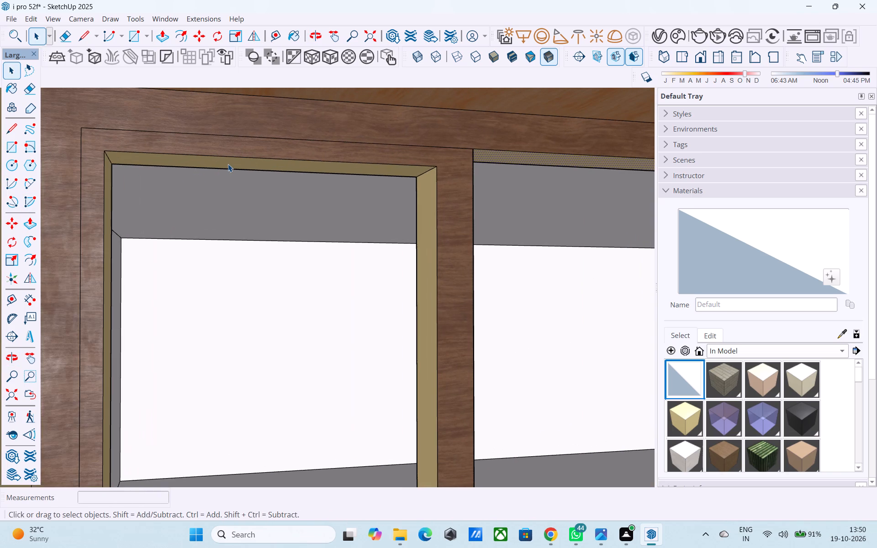
click(228, 164)
key(p)
double_click(228, 164)
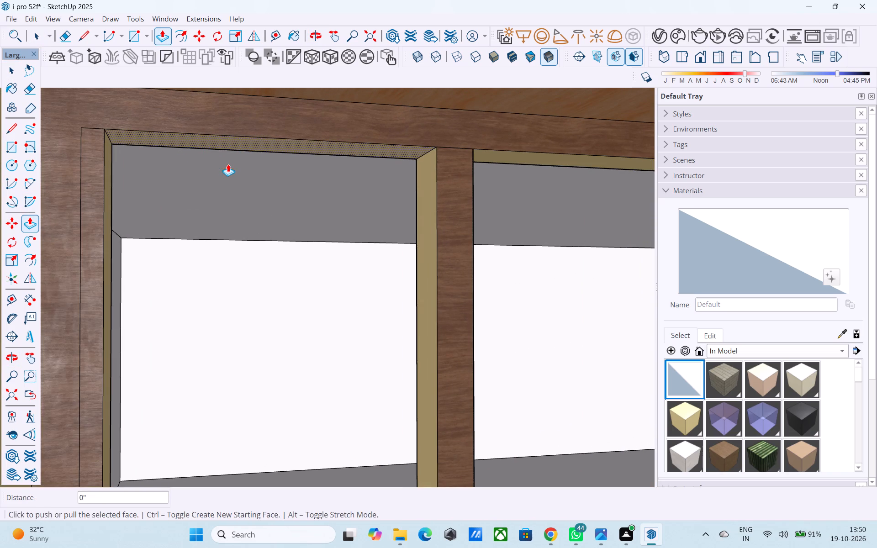
Push the first opening's outer side face 3" toward the porch's side wall, matching its raised top.
middle_drag(190, 187, 178, 190)
middle_drag(93, 237, 74, 221)
key(space)
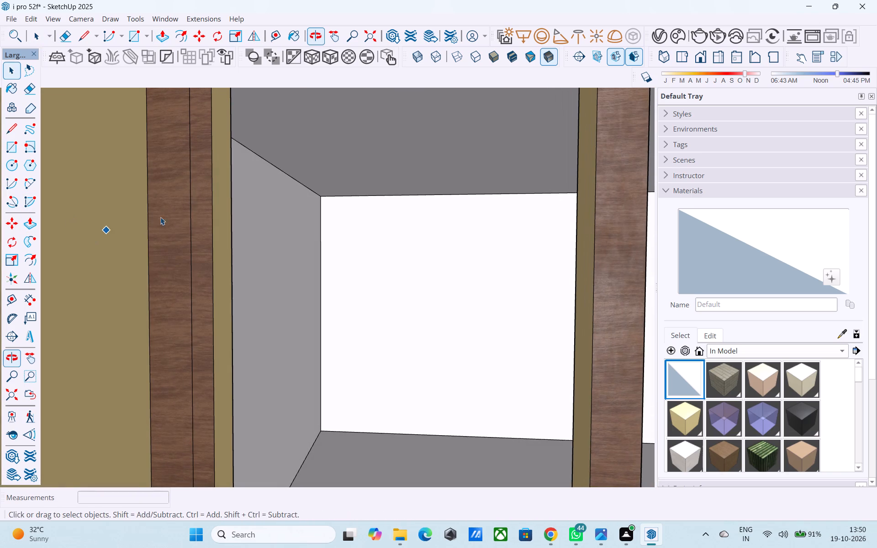
click(216, 223)
key(p)
double_click(216, 223)
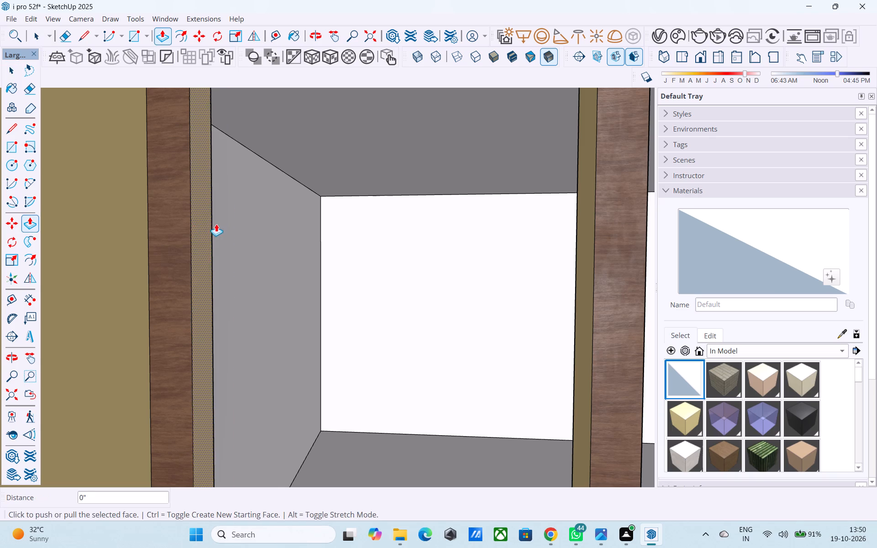
Repeat the 3" upward push on the top inner face of the third opening.
scroll(280, 248, down, 2)
middle_drag(280, 249, 183, 230)
shift+middle_drag(335, 247, 295, 249)
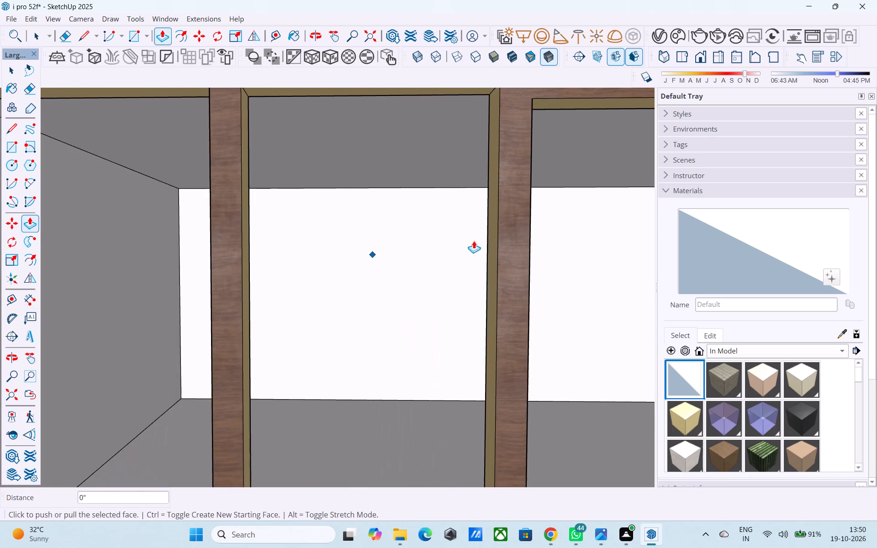
shift+middle_drag(481, 239, 392, 270)
scroll(288, 220, up, 3)
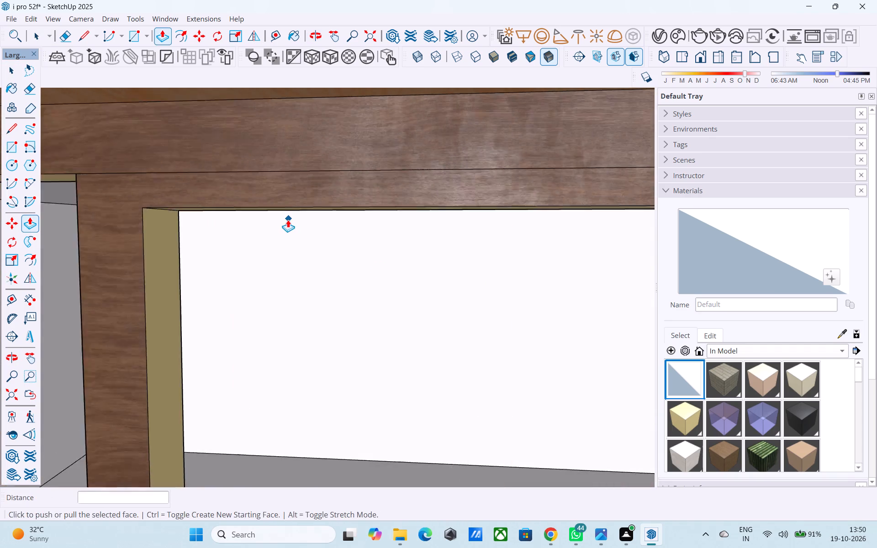
key(space)
scroll(289, 216, down, 1)
middle_drag(289, 216, 309, 163)
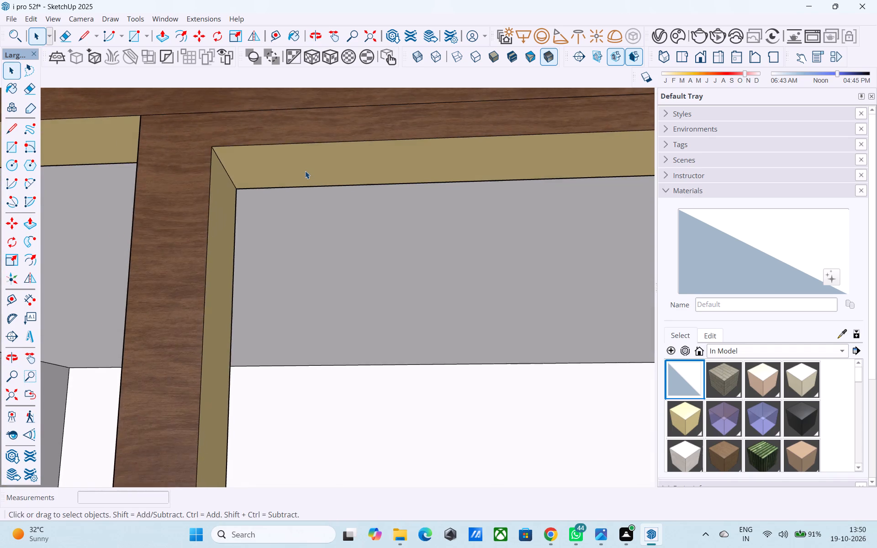
scroll(305, 171, up, 2)
click(305, 171)
key(p)
double_click(305, 171)
Repeat the 3" upward push on the top inner face of the fourth opening.
scroll(305, 171, down, 2)
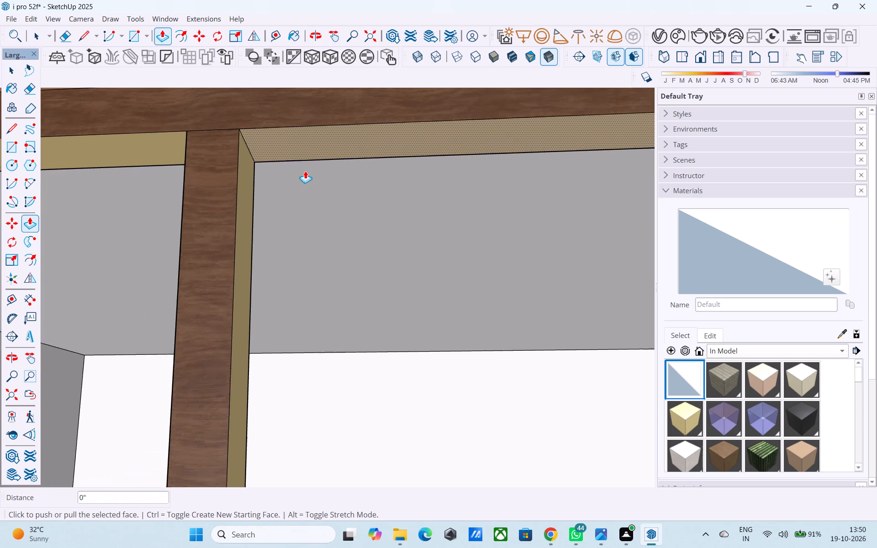
scroll(305, 171, down, 5)
shift+middle_drag(387, 205, 67, 274)
scroll(291, 240, up, 1)
key(space)
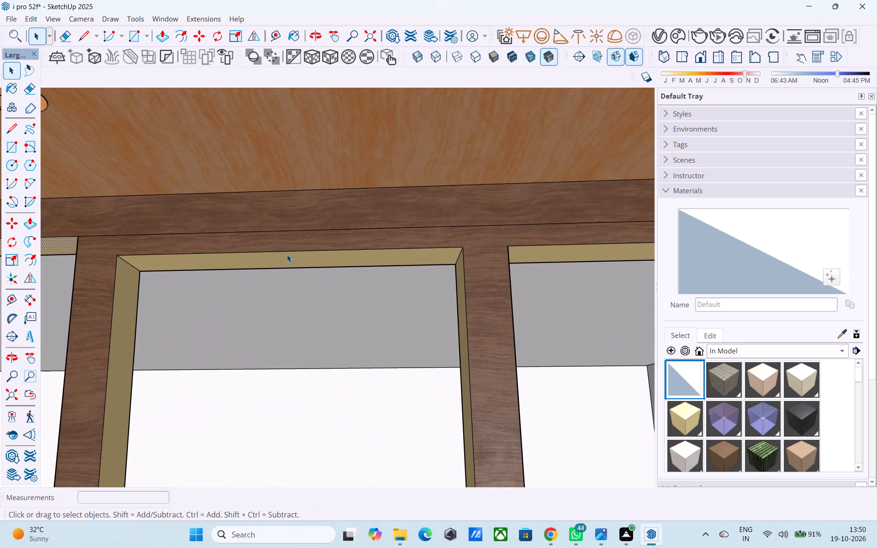
click(286, 260)
key(p)
double_click(286, 260)
Repeat the 3" upward push on the top inner face of the fifth opening.
scroll(286, 259, down, 4)
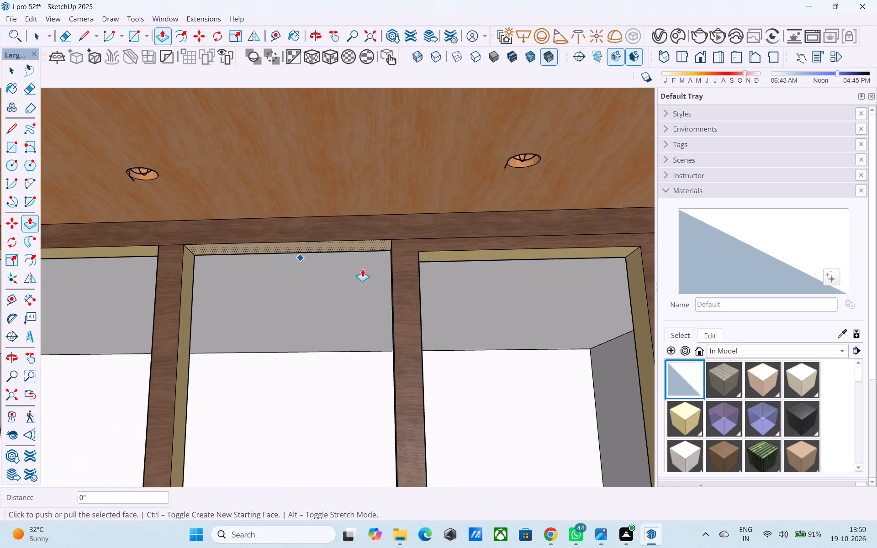
shift+middle_drag(370, 269, 292, 258)
scroll(445, 254, up, 3)
key(space)
click(407, 224)
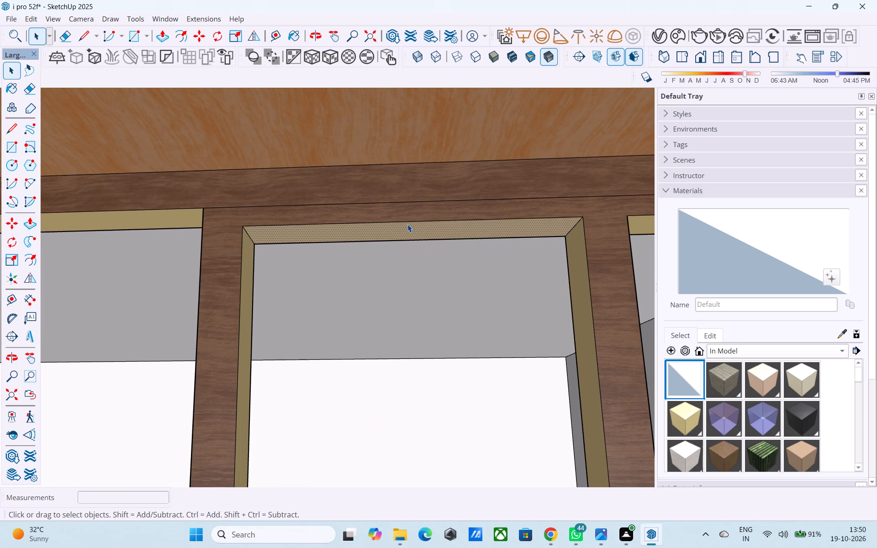
text([P)
double_click(407, 224)
Repeat the 3" upward push on the top inner face of the sixth opening.
scroll(407, 223, down, 1)
middle_drag(407, 223, 314, 221)
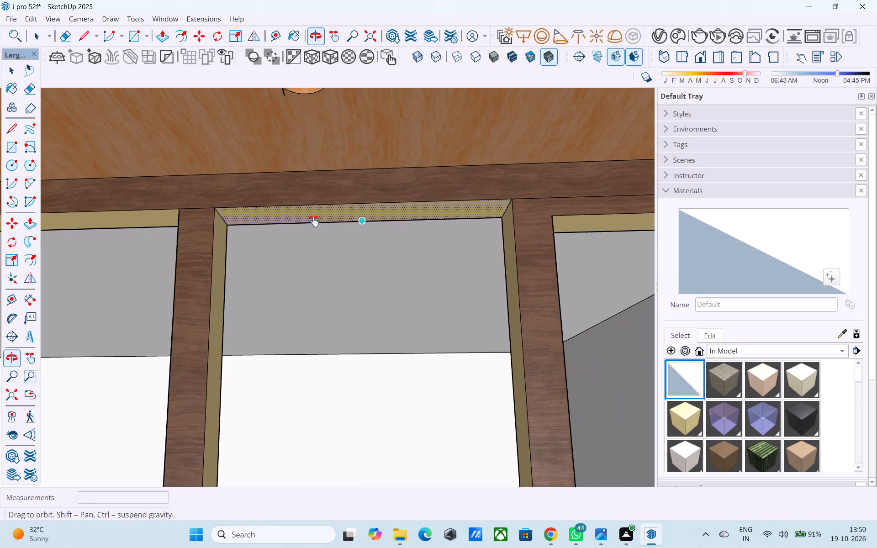
middle_drag(314, 221, 272, 221)
shift+middle_drag(425, 224, 269, 225)
scroll(410, 227, up, 3)
key(space)
click(410, 225)
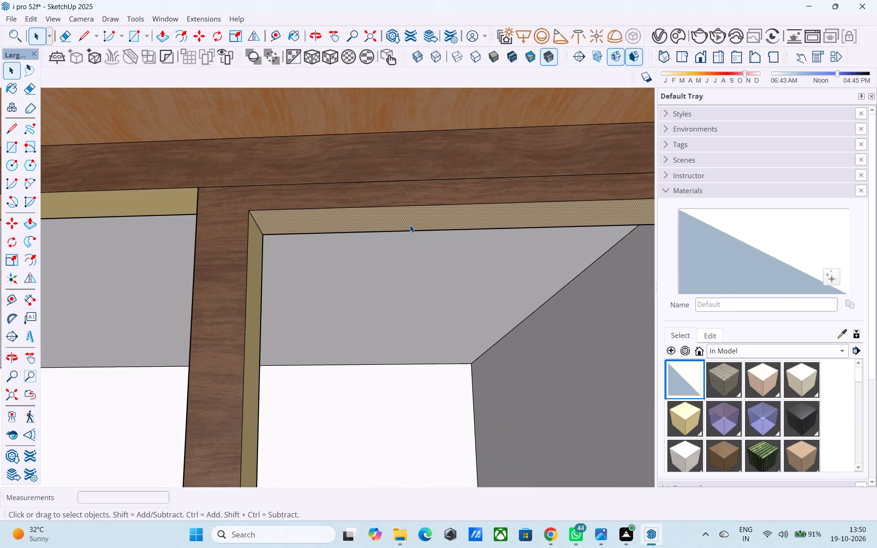
key(p)
double_click(410, 225)
Push the sixth opening's outer side face 3" toward the adjacent side wall.
scroll(410, 225, down, 4)
middle_drag(409, 227, 296, 216)
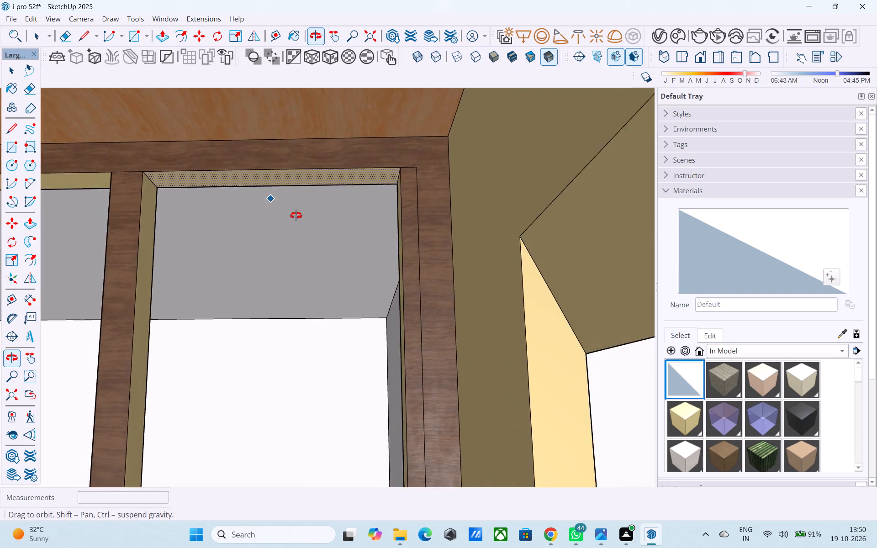
middle_drag(296, 216, 398, 225)
scroll(416, 226, up, 3)
key(space)
click(455, 264)
key(p)
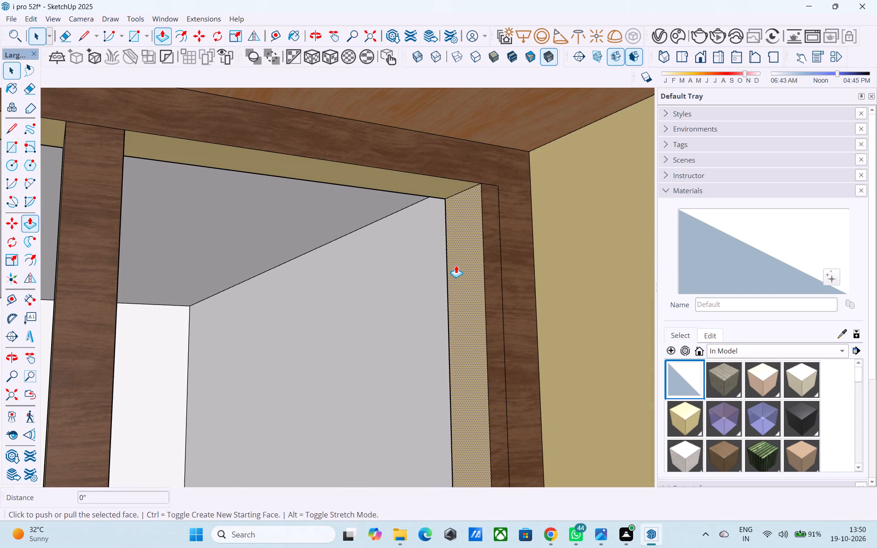
double_click(456, 265)
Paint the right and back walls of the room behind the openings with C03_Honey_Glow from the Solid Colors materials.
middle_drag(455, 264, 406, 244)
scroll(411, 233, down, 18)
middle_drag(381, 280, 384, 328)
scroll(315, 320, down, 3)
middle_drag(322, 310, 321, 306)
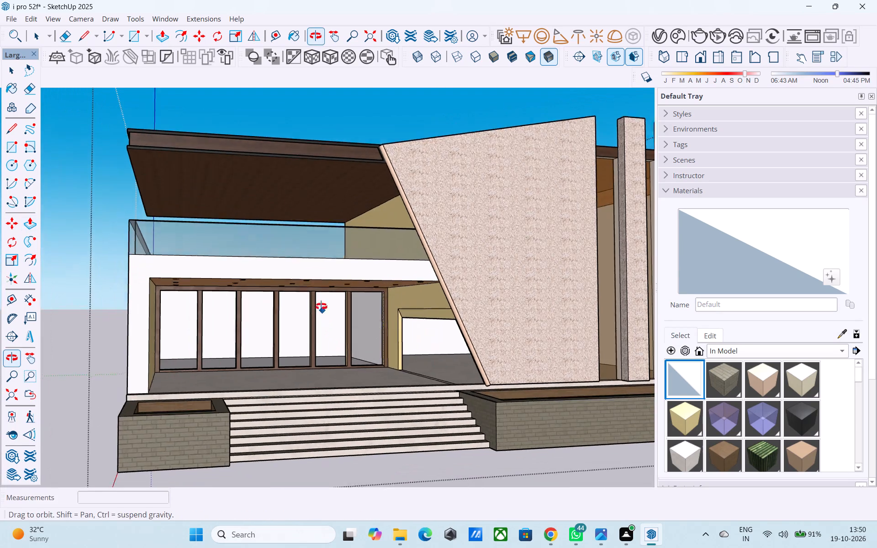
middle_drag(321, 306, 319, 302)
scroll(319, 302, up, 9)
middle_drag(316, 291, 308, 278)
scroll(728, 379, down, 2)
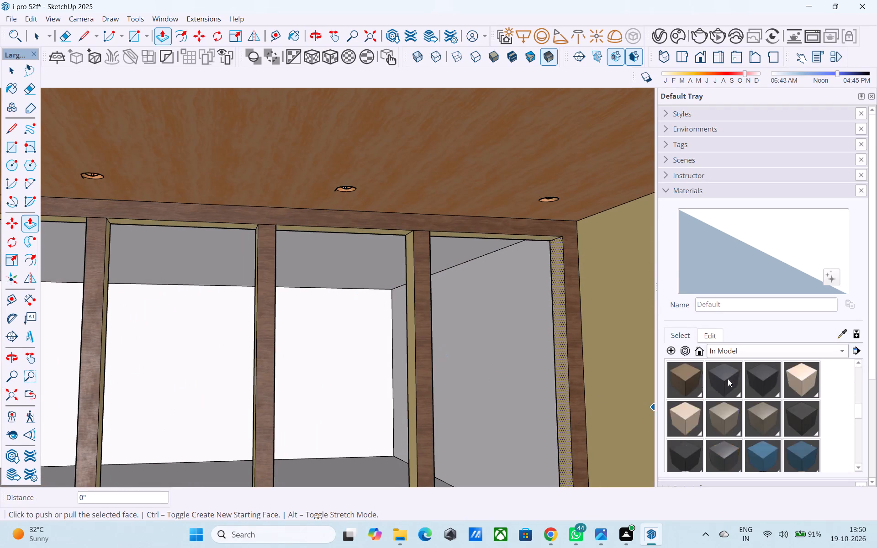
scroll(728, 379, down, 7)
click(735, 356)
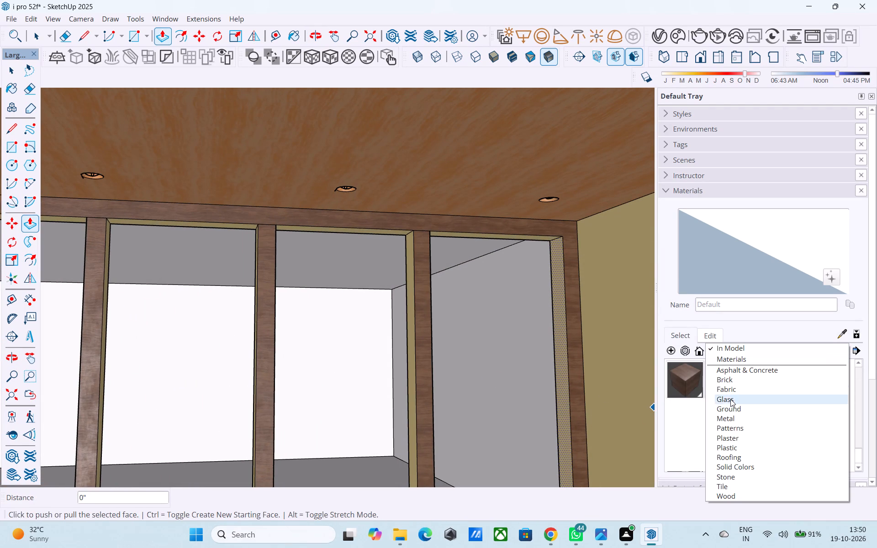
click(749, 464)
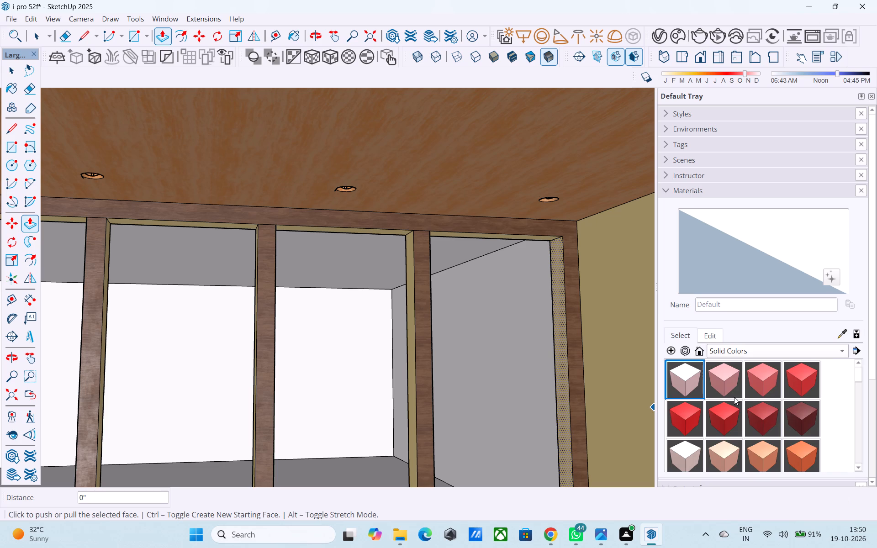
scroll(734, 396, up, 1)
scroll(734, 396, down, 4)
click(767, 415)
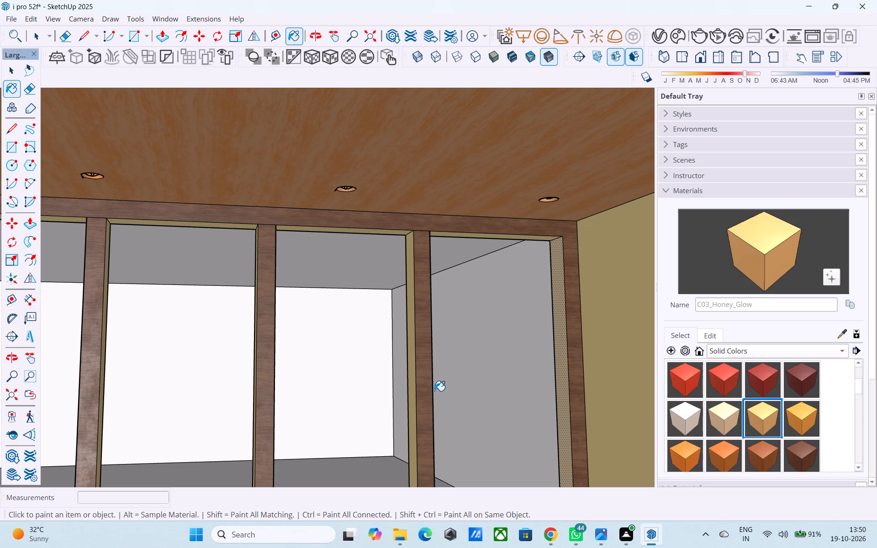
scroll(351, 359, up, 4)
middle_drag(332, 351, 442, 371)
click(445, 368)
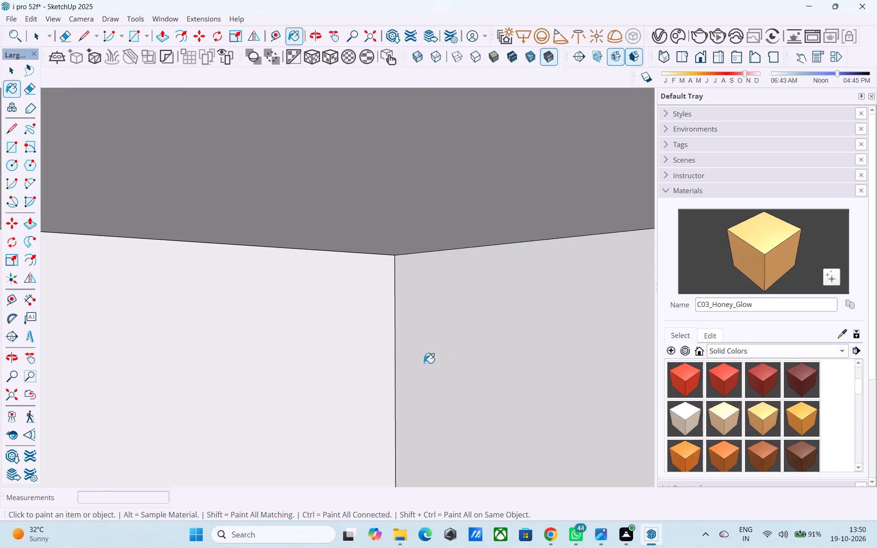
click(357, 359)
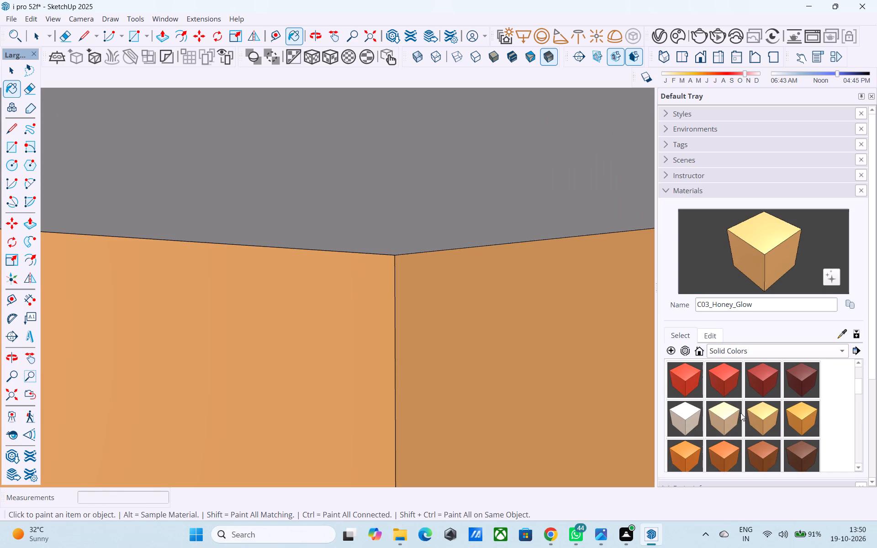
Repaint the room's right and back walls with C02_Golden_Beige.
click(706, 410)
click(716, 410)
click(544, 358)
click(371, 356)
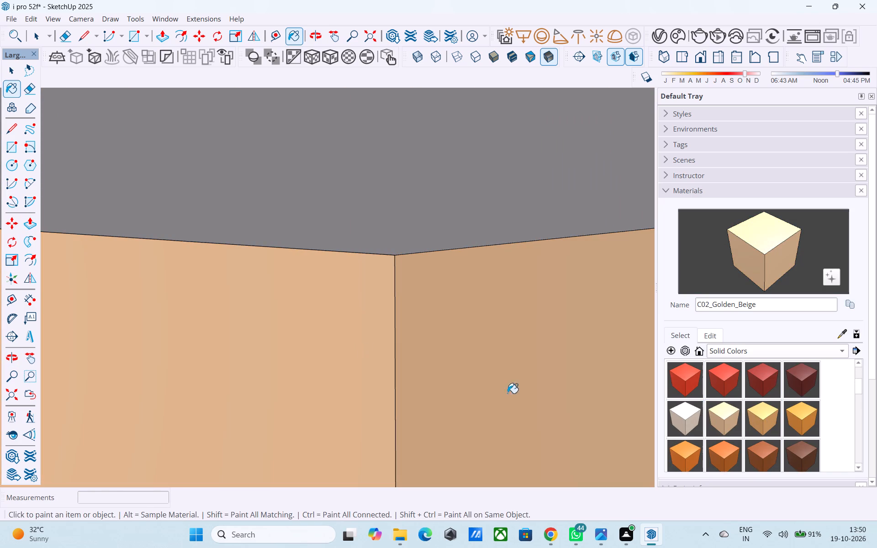
Repaint the room's right and back walls with D02_Buttercup_Glow from the Solid Colors materials.
scroll(696, 418, down, 3)
scroll(696, 417, up, 1)
click(735, 414)
click(576, 373)
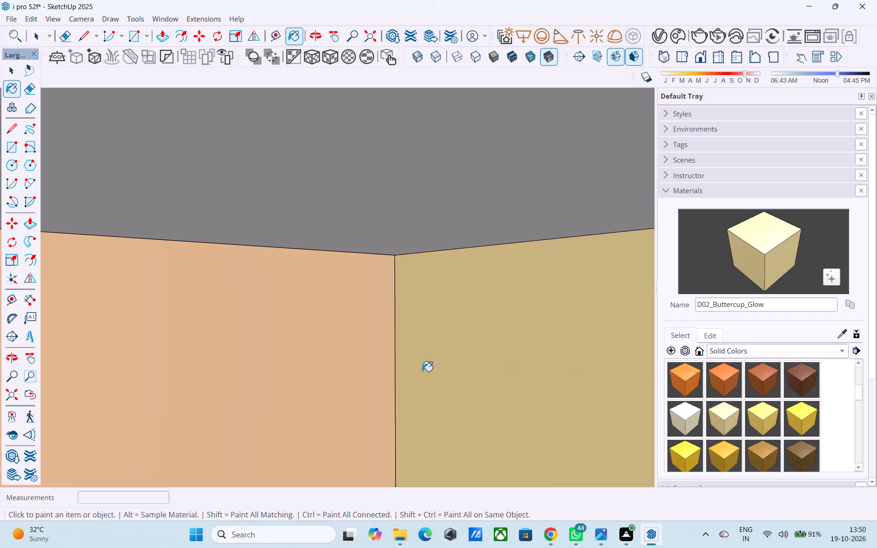
click(355, 370)
Paint the room's remaining left side wall with D02_Buttercup_Glow.
shift+middle_drag(303, 363, 165, 348)
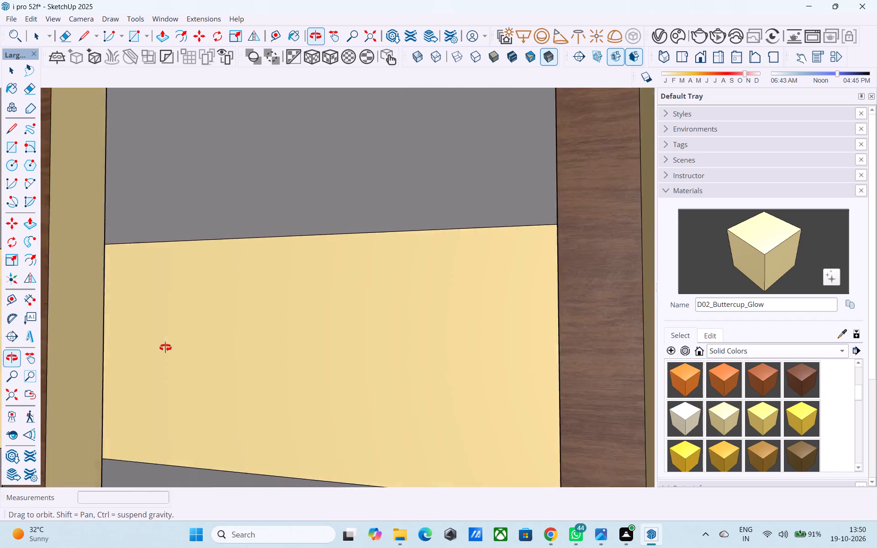
shift+middle_drag(165, 348, 695, 340)
shift+middle_drag(285, 337, 800, 323)
shift+middle_drag(180, 320, 537, 300)
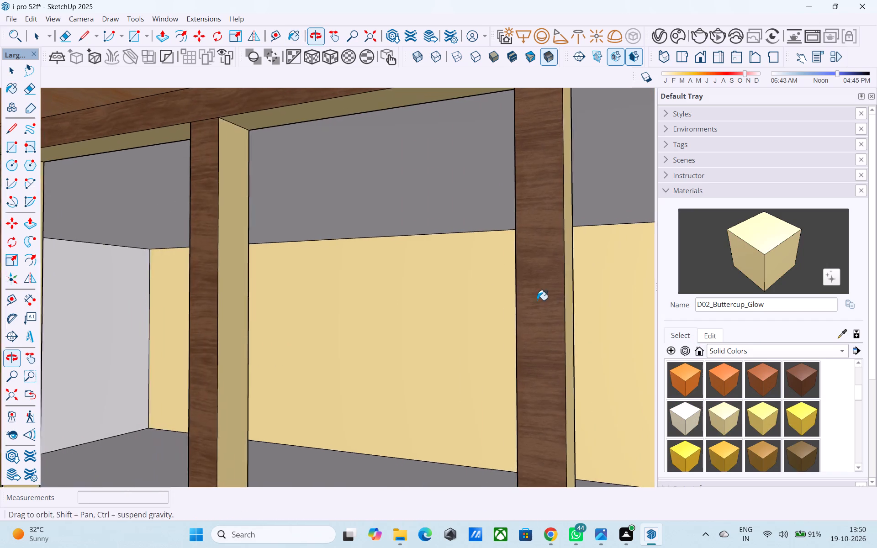
shift+middle_drag(537, 300, 548, 300)
shift+middle_drag(159, 300, 312, 293)
click(216, 305)
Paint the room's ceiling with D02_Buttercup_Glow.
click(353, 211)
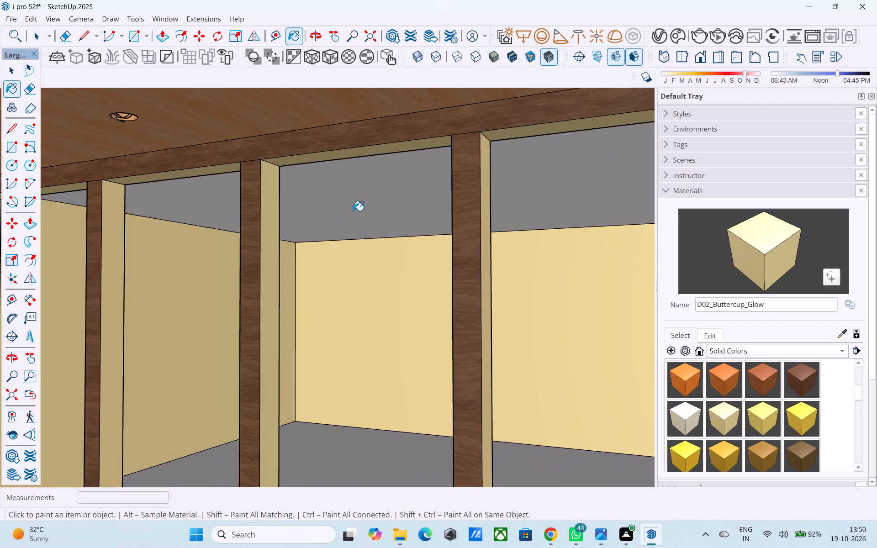
Repaint the room's ceiling with C03_Honey_Glow from the Solid Colors materials.
scroll(688, 379, up, 1)
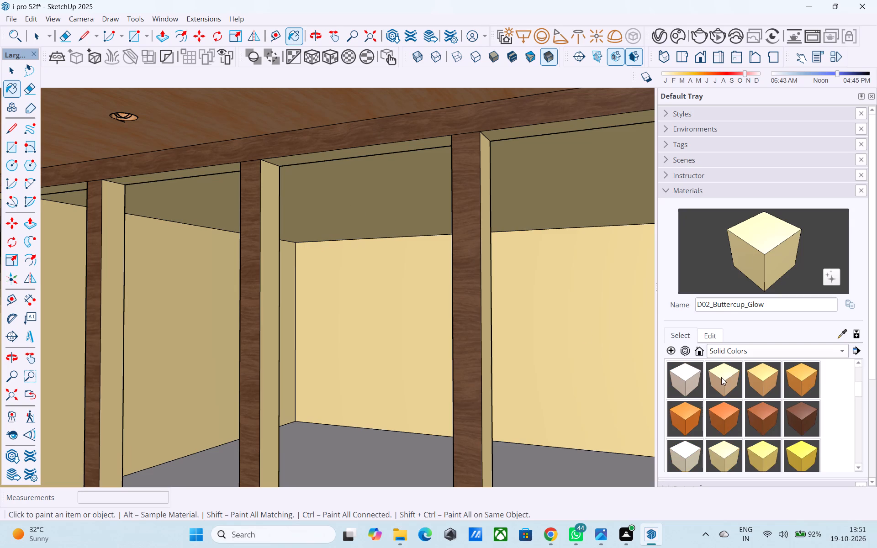
click(767, 374)
drag(408, 211, 408, 199)
Examine the painted room and the six-bay wood frame from the front of the porch.
scroll(406, 196, down, 15)
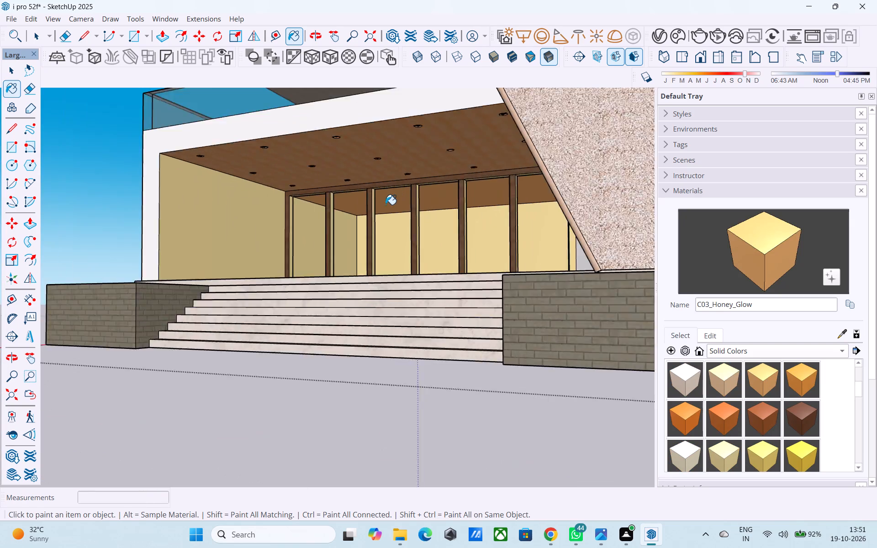
middle_drag(342, 235, 440, 323)
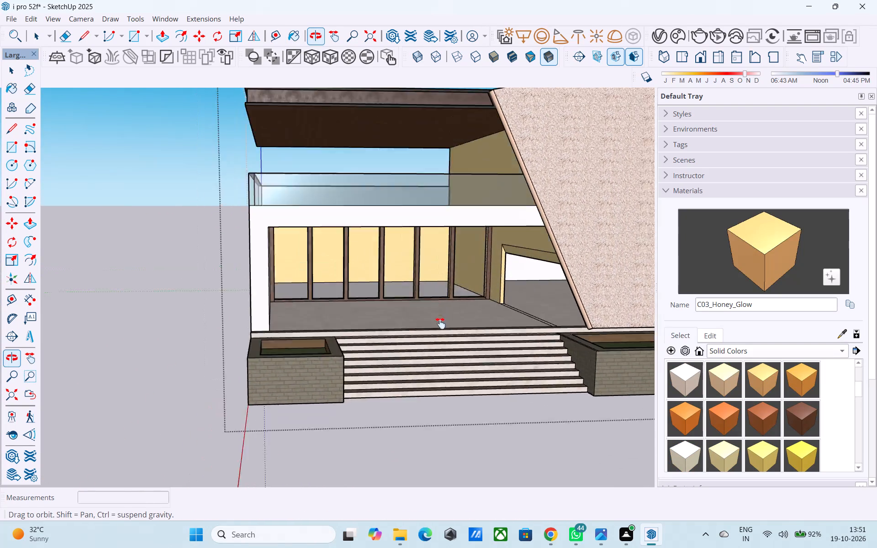
middle_drag(440, 323, 392, 295)
middle_drag(399, 255, 377, 290)
shift+scroll(377, 290, up, 3)
key(space)
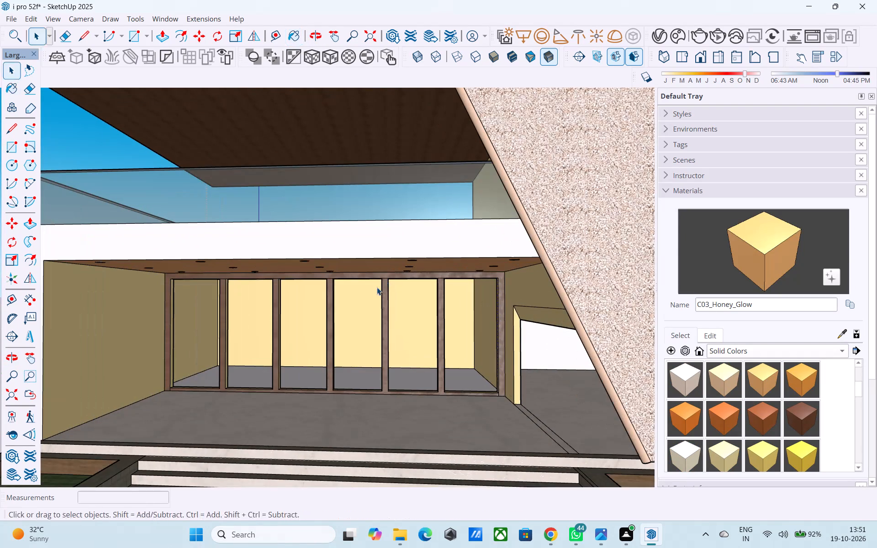
scroll(377, 287, down, 2)
shift+middle_drag(376, 290, 354, 286)
shift+middle_drag(354, 286, 304, 296)
scroll(157, 320, up, 4)
middle_drag(142, 313, 156, 318)
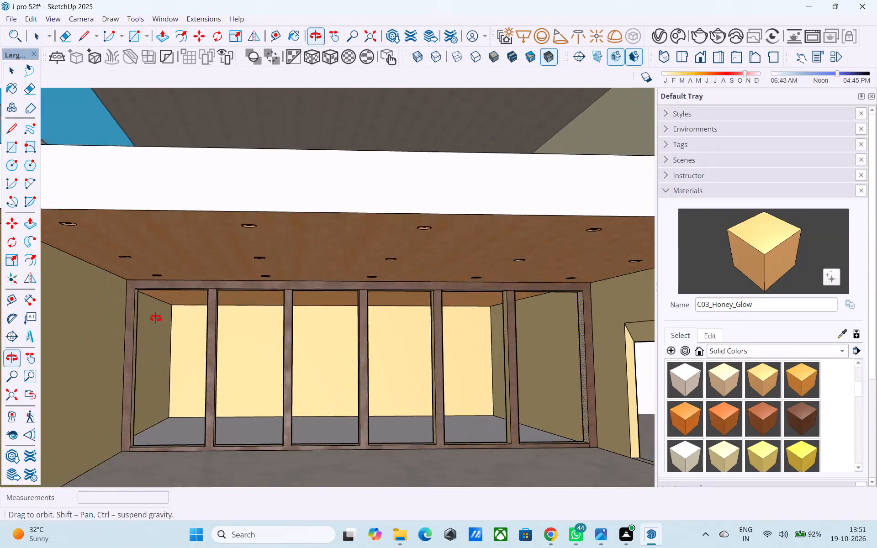
Draw a rectangle filling the leftmost bay of the wood frame, from its upper-left inner corner to its lower-right inner corner.
middle_drag(156, 318, 147, 312)
scroll(136, 301, up, 4)
key(r)
scroll(110, 291, up, 4)
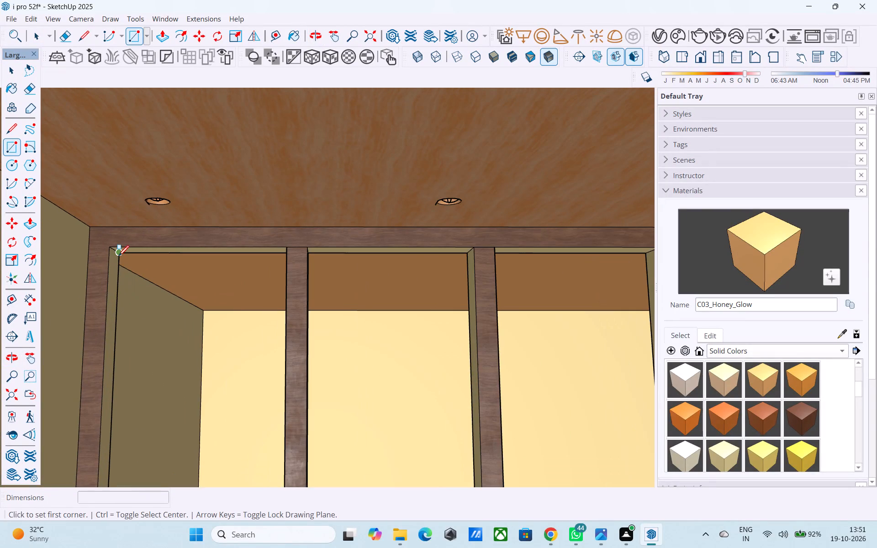
click(118, 257)
middle_drag(238, 364, 242, 278)
scroll(242, 278, down, 5)
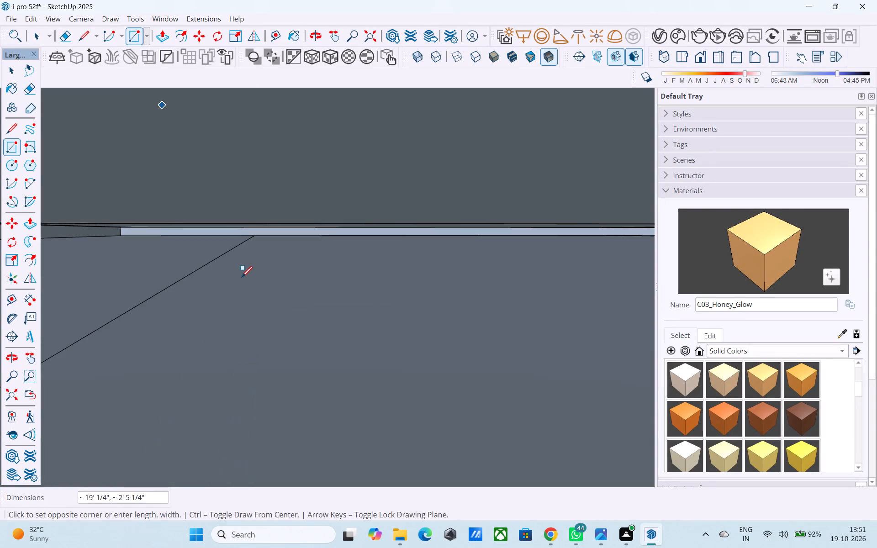
middle_drag(243, 281, 278, 397)
middle_drag(228, 260, 445, 404)
middle_drag(251, 254, 277, 285)
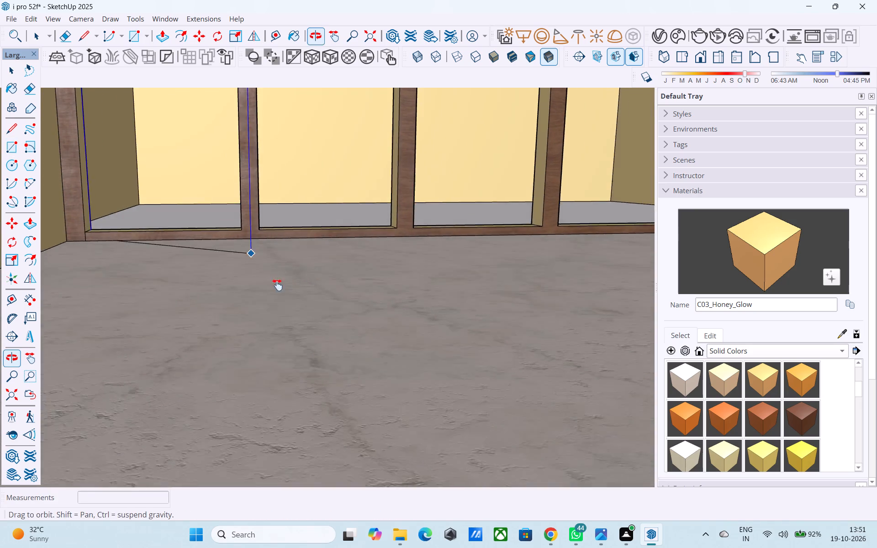
middle_drag(277, 285, 365, 311)
scroll(295, 250, up, 5)
click(321, 287)
Draw a rectangle from corner to corner filling the second bay from the left of the wood frame.
scroll(361, 253, down, 3)
middle_drag(348, 266, 307, 311)
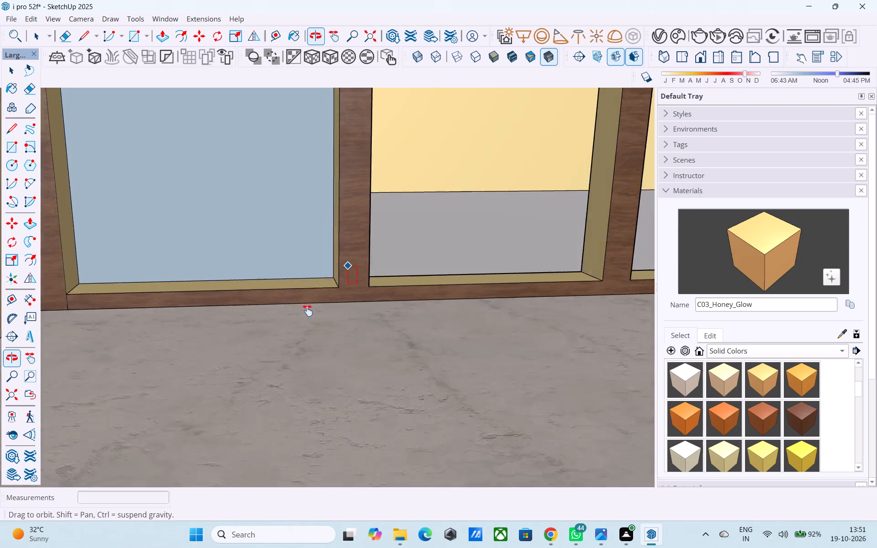
middle_drag(307, 311, 122, 334)
middle_drag(235, 285, 248, 408)
scroll(287, 346, down, 2)
shift+middle_drag(332, 239, 312, 309)
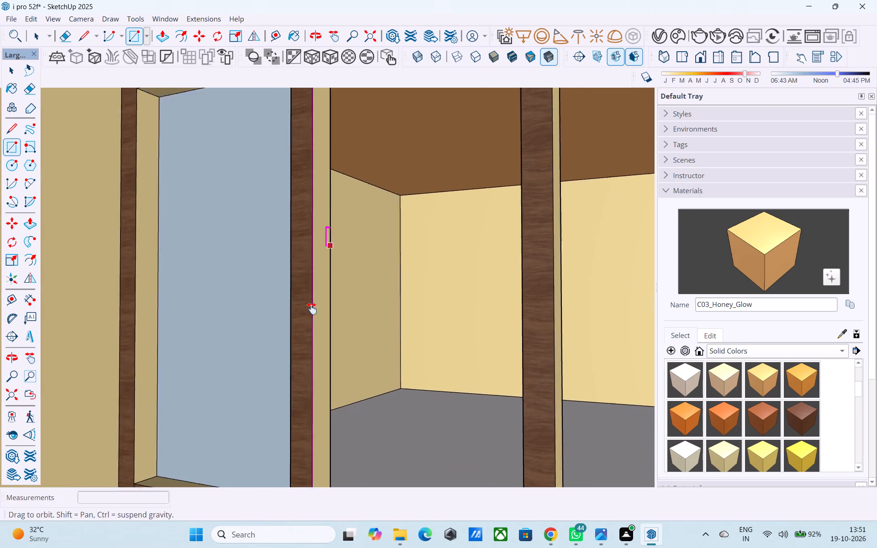
shift+middle_drag(312, 309, 299, 375)
click(301, 192)
shift+middle_drag(432, 388, 389, 237)
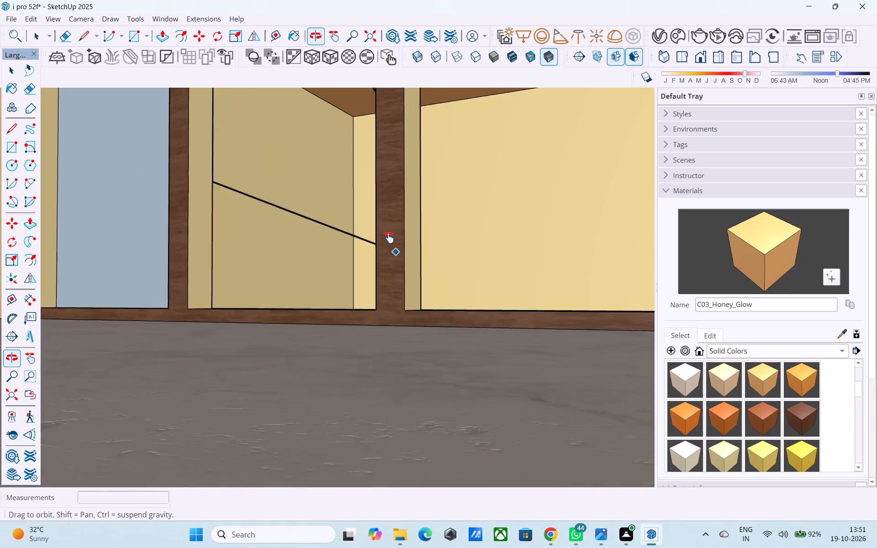
shift+middle_drag(389, 237, 535, 309)
middle_drag(206, 188, 620, 292)
shift+scroll(368, 286, down, 1)
shift+middle_drag(251, 178, 474, 261)
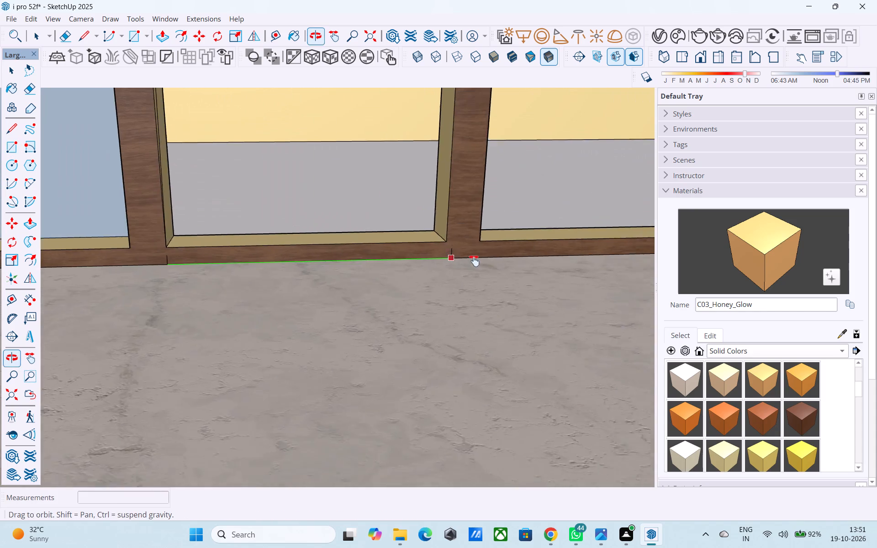
shift+middle_drag(474, 261, 477, 261)
scroll(465, 242, up, 2)
click(458, 233)
Draw a rectangle from corner to corner filling the third bay from the left of the wood frame.
scroll(448, 230, down, 8)
middle_drag(436, 242, 405, 373)
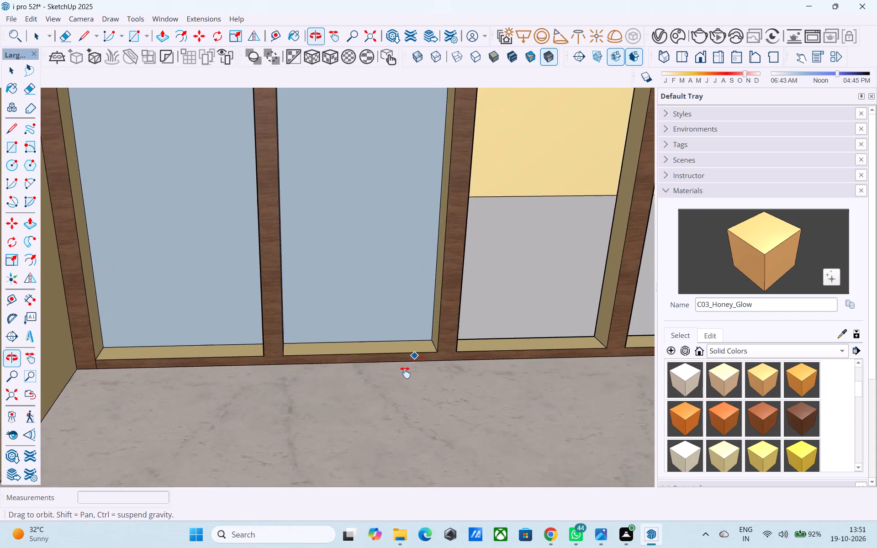
middle_drag(405, 373, 321, 334)
middle_drag(420, 198, 356, 285)
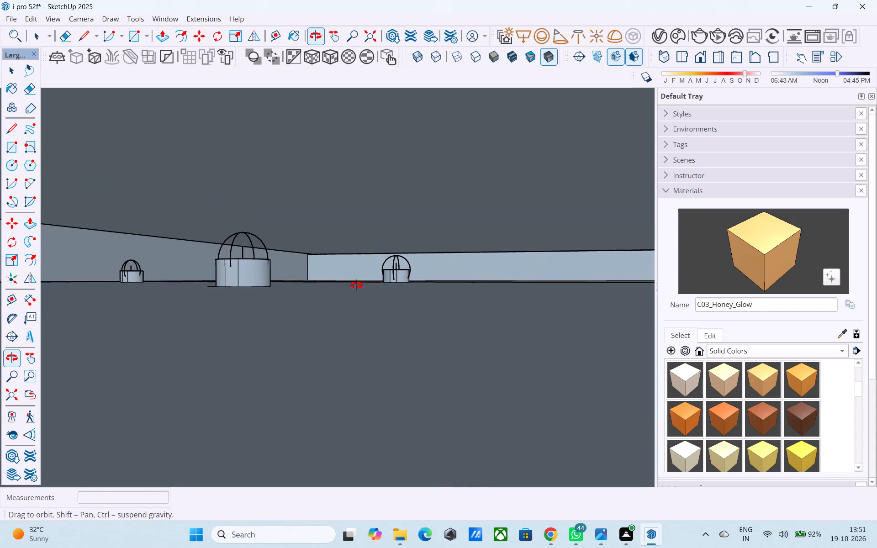
middle_drag(356, 285, 356, 286)
shift+middle_drag(367, 344, 243, 132)
shift+middle_drag(387, 279, 217, 227)
scroll(292, 244, up, 4)
shift+middle_drag(292, 242, 261, 228)
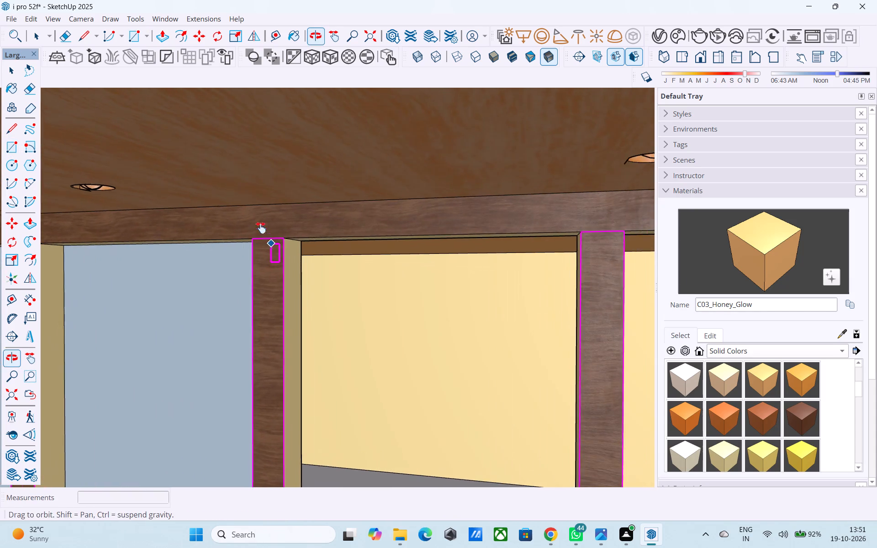
shift+middle_drag(261, 228, 268, 195)
scroll(316, 230, up, 4)
click(275, 226)
scroll(280, 237, down, 8)
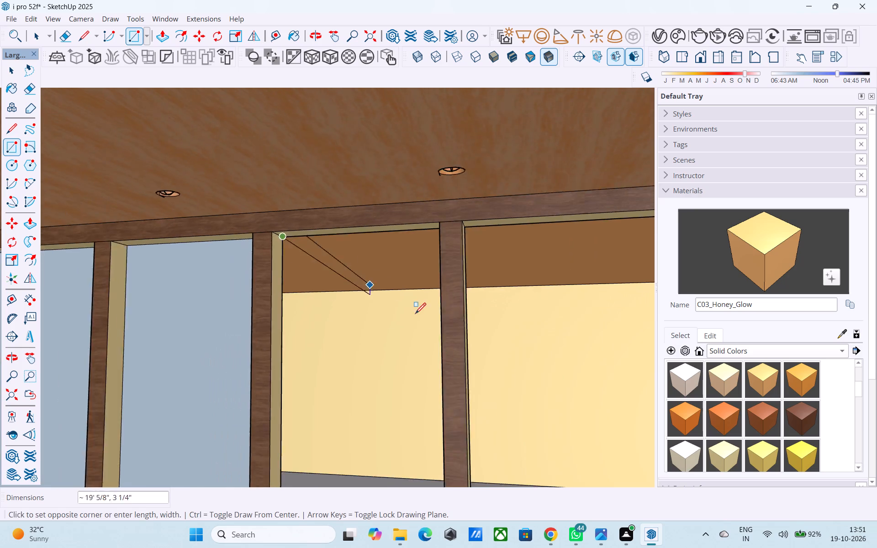
middle_drag(434, 339, 326, 195)
shift+middle_drag(312, 298, 424, 341)
scroll(520, 389, down, 2)
middle_drag(487, 365, 344, 292)
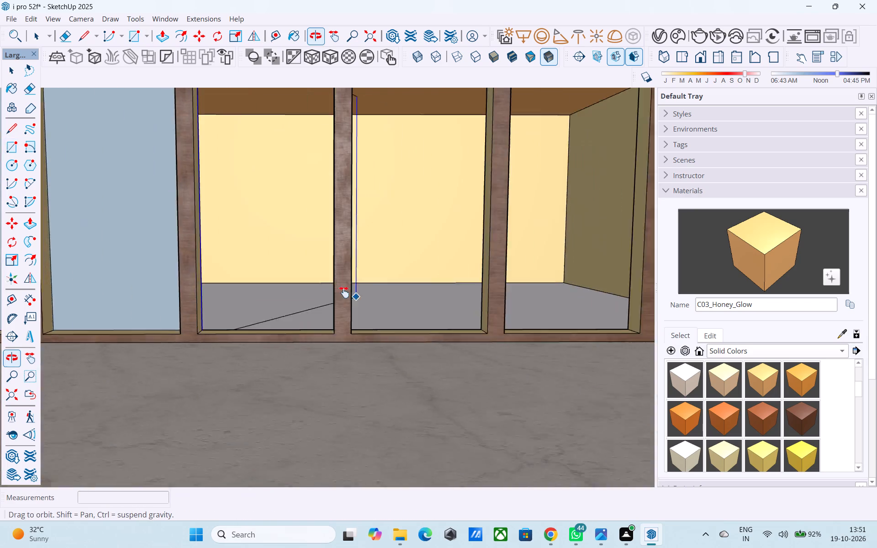
middle_drag(344, 292, 362, 303)
scroll(367, 360, up, 8)
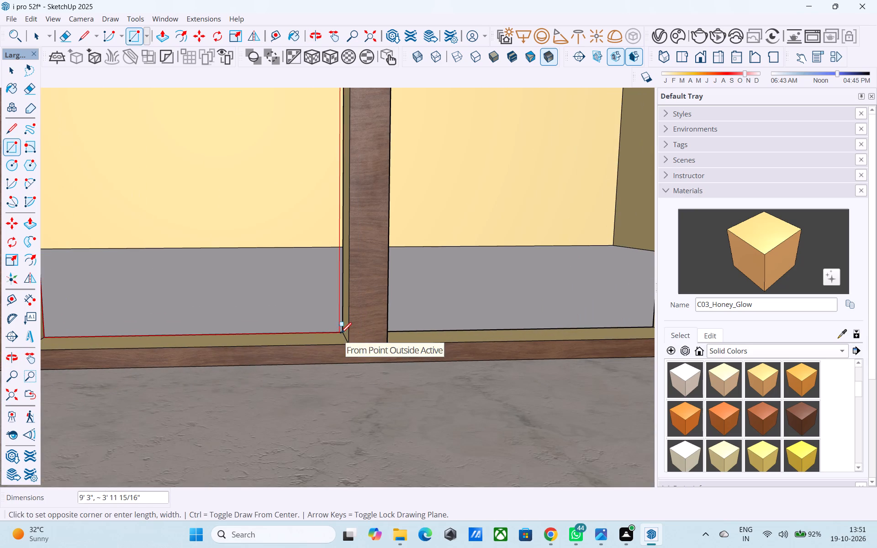
click(342, 333)
Draw a rectangle from corner to corner filling the fourth bay from the left of the wood frame.
scroll(342, 332, down, 13)
middle_drag(410, 263, 367, 304)
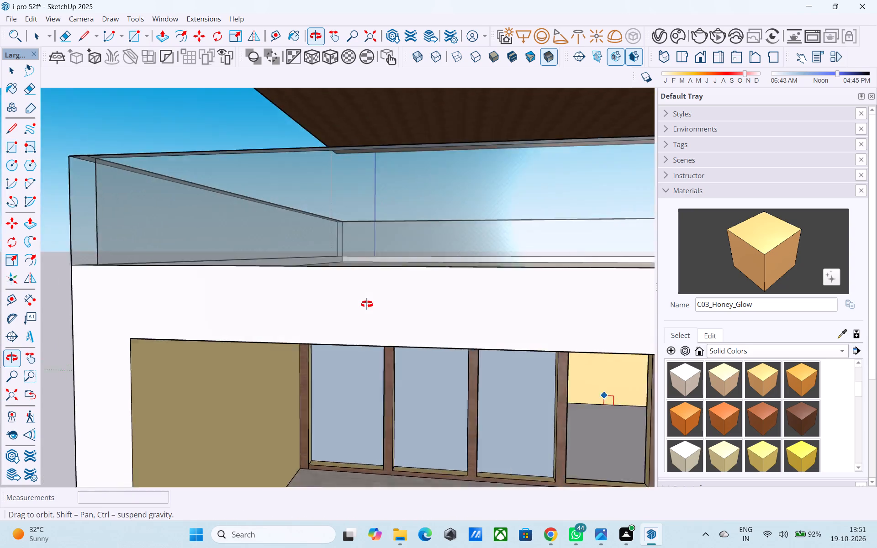
middle_drag(367, 304, 353, 297)
scroll(232, 272, down, 8)
middle_drag(367, 314, 231, 276)
shift+scroll(317, 291, up, 8)
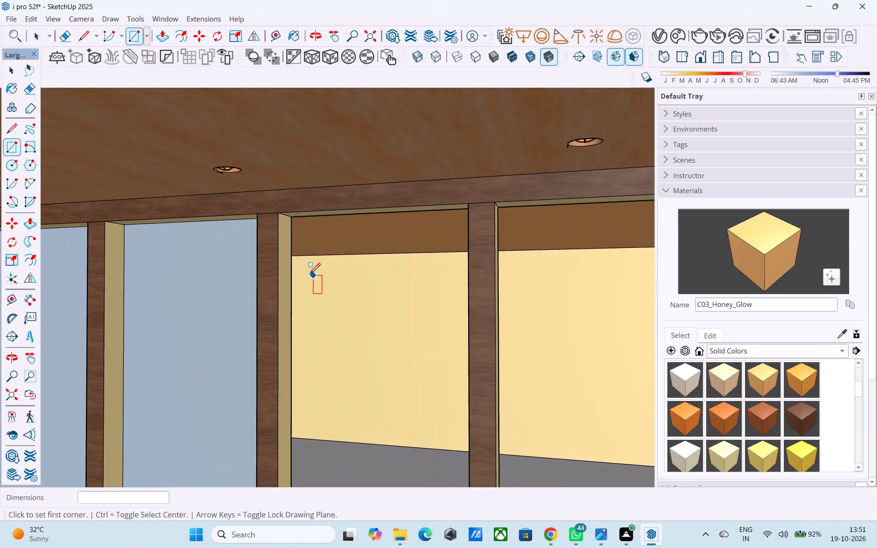
middle_drag(307, 274, 301, 255)
scroll(285, 186, up, 2)
click(269, 146)
scroll(269, 146, down, 3)
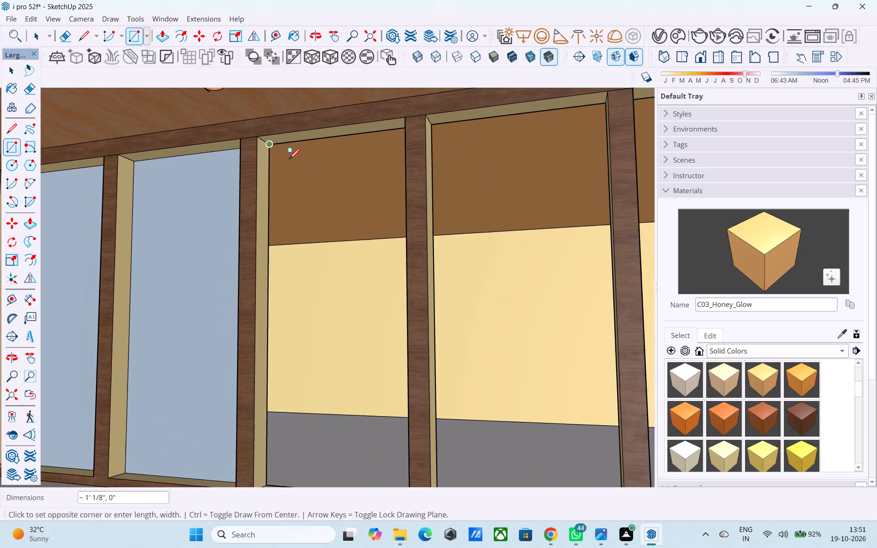
scroll(289, 160, down, 4)
middle_drag(321, 221, 380, 265)
scroll(338, 266, down, 15)
middle_drag(464, 329, 344, 230)
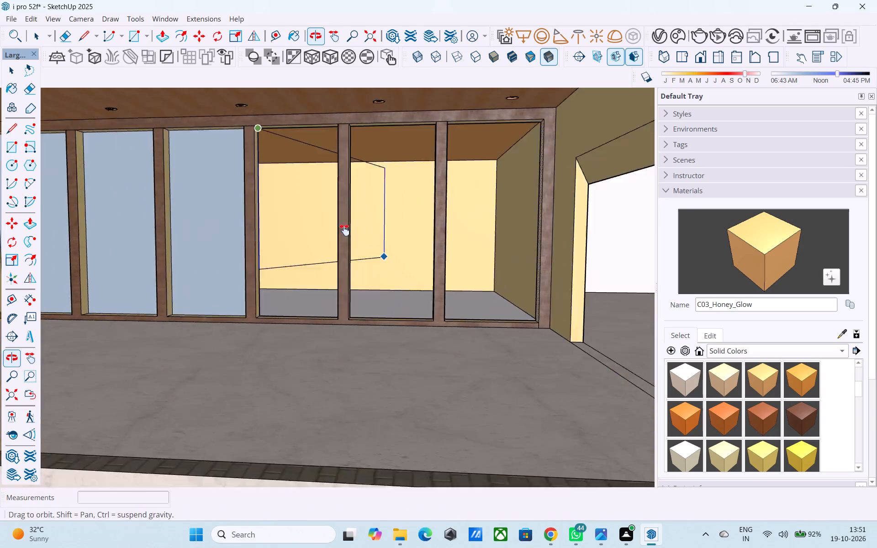
middle_drag(344, 230, 420, 256)
scroll(444, 327, up, 7)
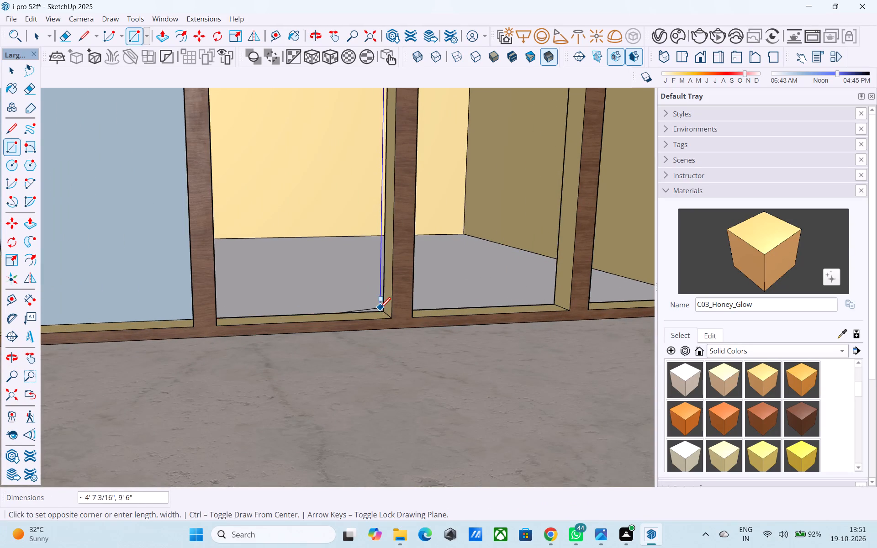
click(380, 309)
Draw a rectangle from corner to corner filling the fifth bay from the left of the wood frame.
scroll(380, 309, down, 10)
middle_drag(381, 309, 318, 318)
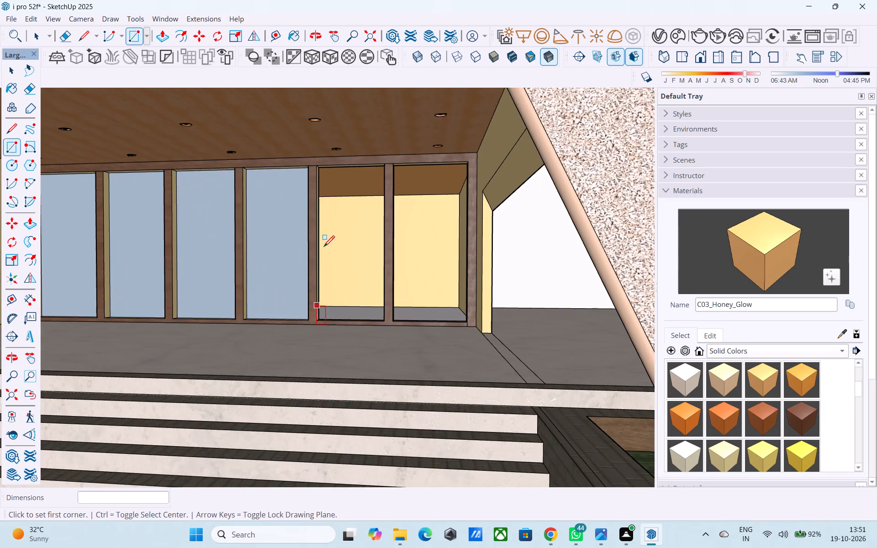
scroll(331, 184, up, 12)
click(311, 149)
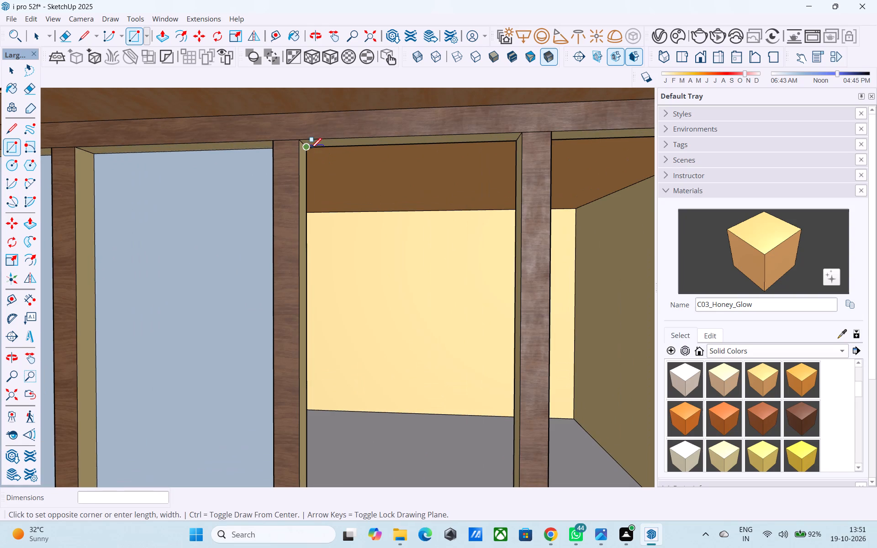
scroll(320, 175, down, 5)
scroll(331, 195, up, 1)
scroll(331, 195, down, 5)
middle_drag(414, 291, 515, 347)
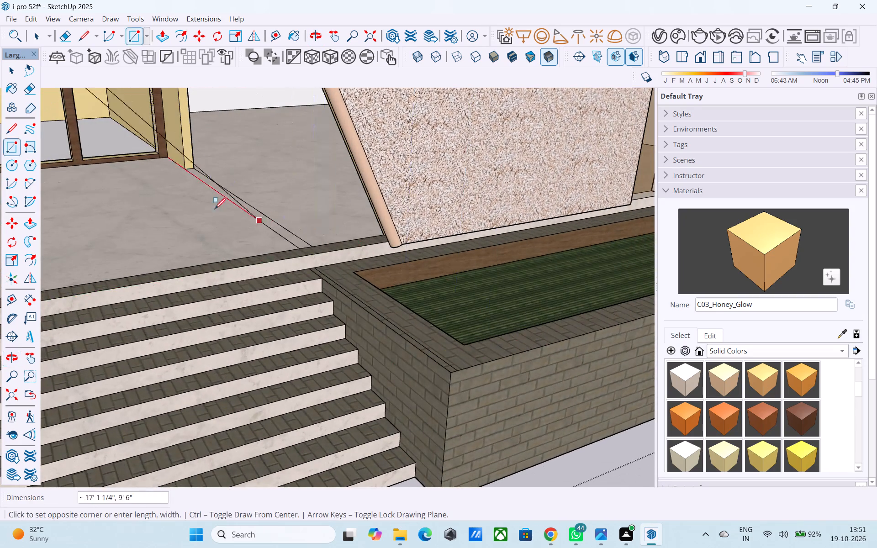
shift+middle_drag(214, 212, 528, 295)
scroll(315, 233, up, 3)
click(298, 217)
Draw a rectangle about 9' 3" by 4' 3 1/2" filling the rightmost, sixth bay of the wood frame.
scroll(301, 216, down, 3)
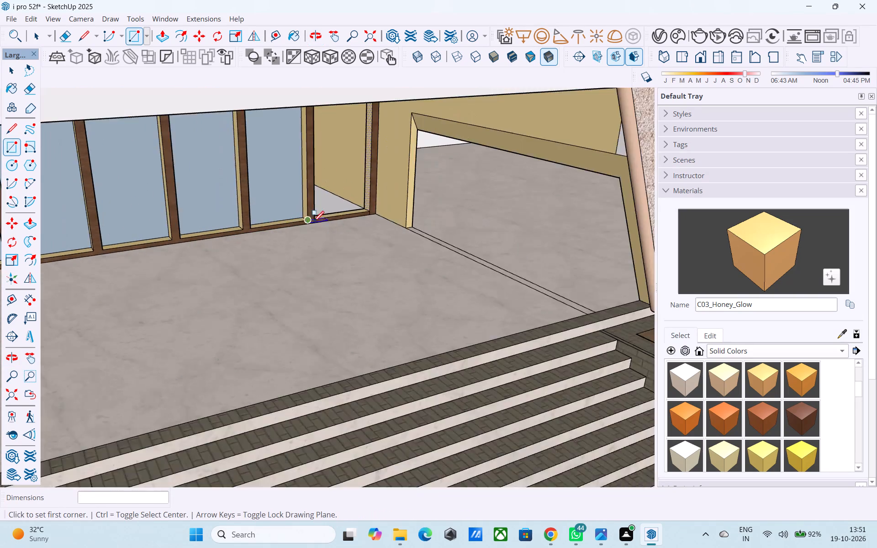
scroll(313, 223, down, 5)
shift+middle_drag(368, 261, 359, 300)
shift+middle_drag(324, 196, 295, 183)
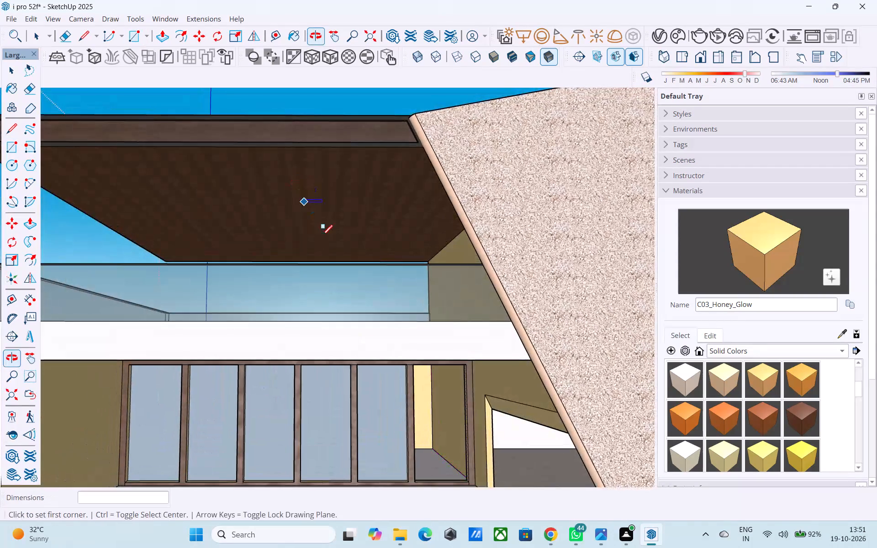
middle_drag(412, 369, 348, 298)
scroll(341, 290, up, 12)
middle_drag(350, 299, 324, 290)
scroll(388, 295, up, 2)
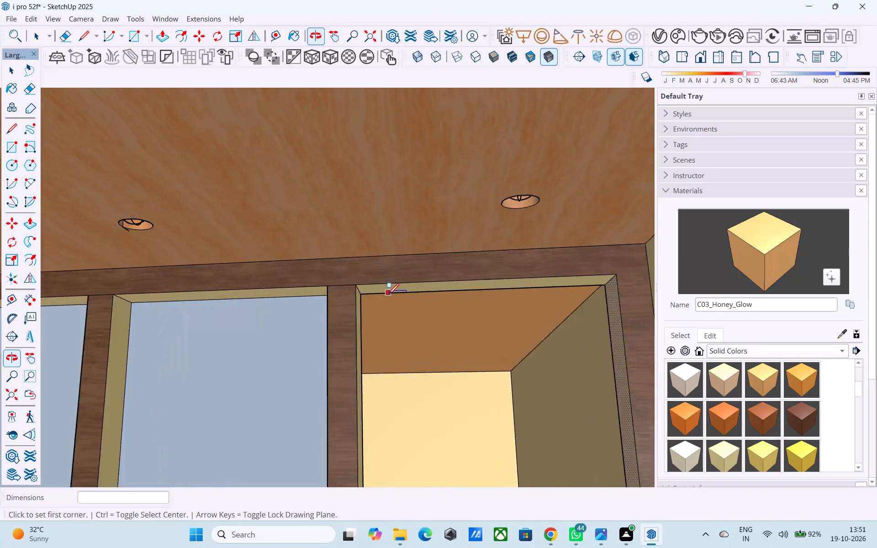
scroll(388, 295, up, 2)
click(352, 296)
middle_click(509, 308)
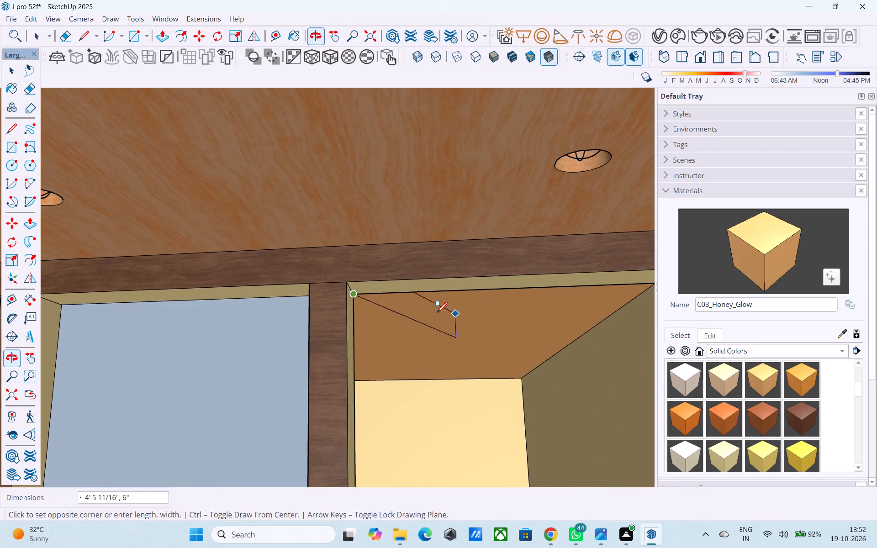
scroll(437, 314, down, 5)
middle_drag(437, 314, 438, 251)
scroll(440, 251, down, 5)
middle_drag(440, 269, 457, 392)
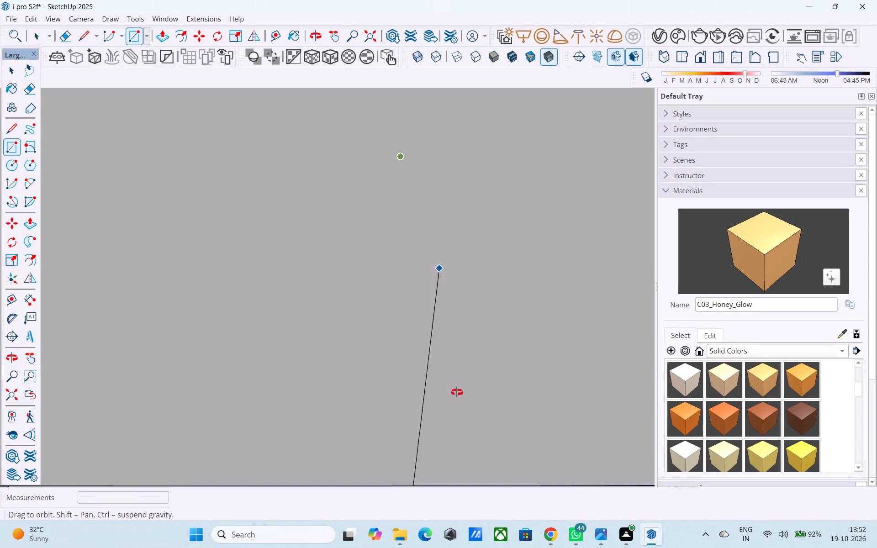
middle_drag(457, 392, 463, 400)
middle_drag(435, 260, 430, 395)
scroll(428, 380, down, 20)
scroll(428, 380, down, 1)
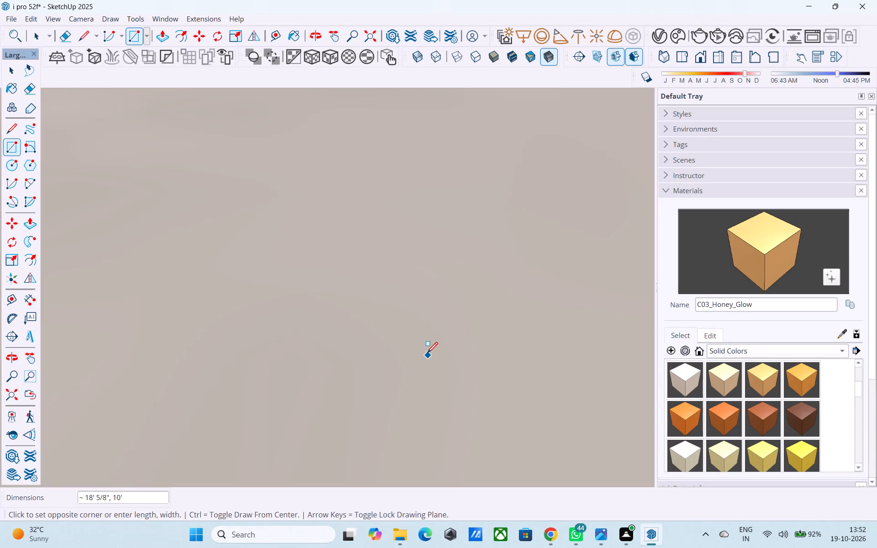
scroll(427, 354, down, 20)
scroll(427, 354, down, 4)
shift+middle_drag(375, 296, 338, 344)
scroll(427, 174, down, 4)
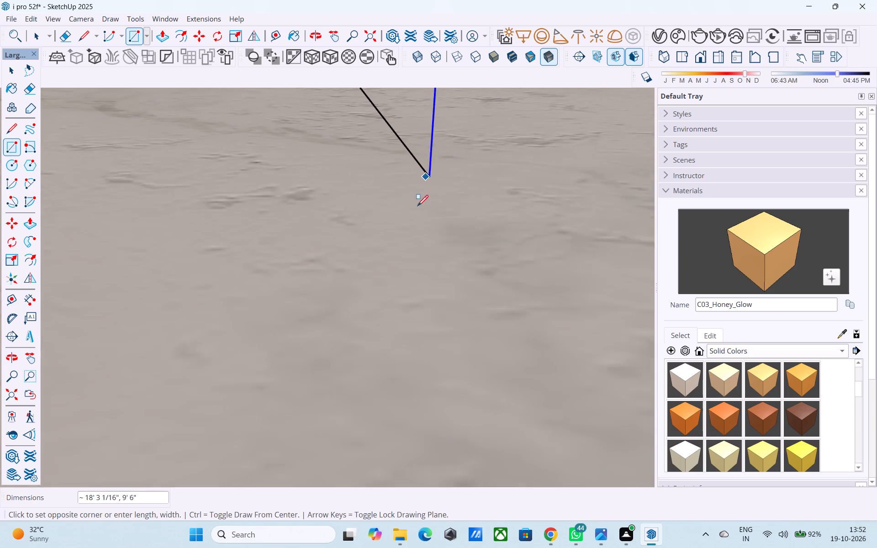
shift+middle_drag(406, 245, 395, 301)
scroll(413, 201, down, 2)
shift+middle_drag(412, 205, 503, 354)
scroll(375, 183, up, 3)
shift+middle_drag(395, 253, 473, 351)
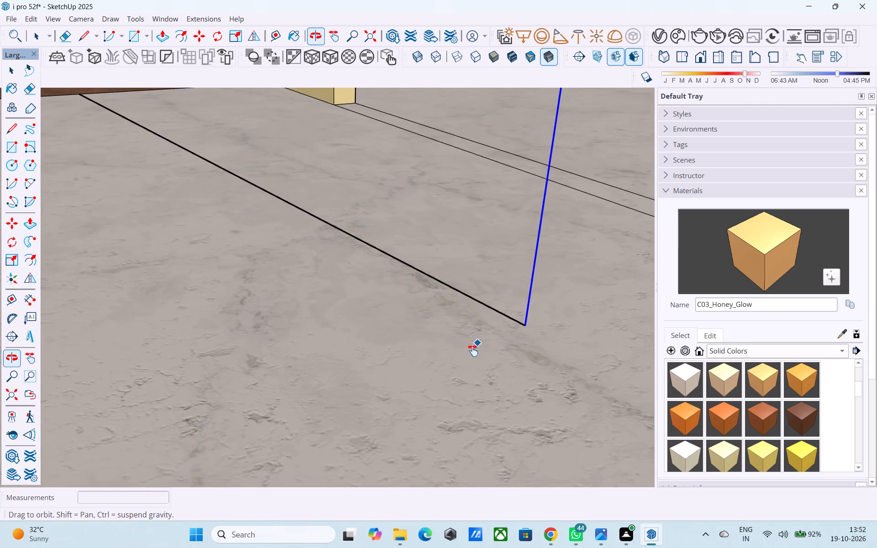
shift+middle_drag(473, 351, 391, 258)
scroll(391, 258, up, 9)
middle_drag(398, 246, 398, 268)
scroll(401, 263, up, 4)
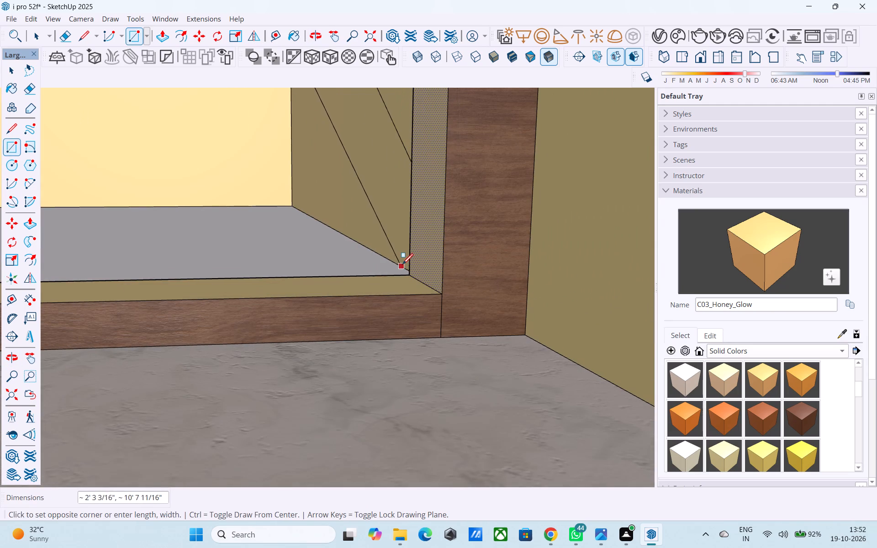
click(407, 273)
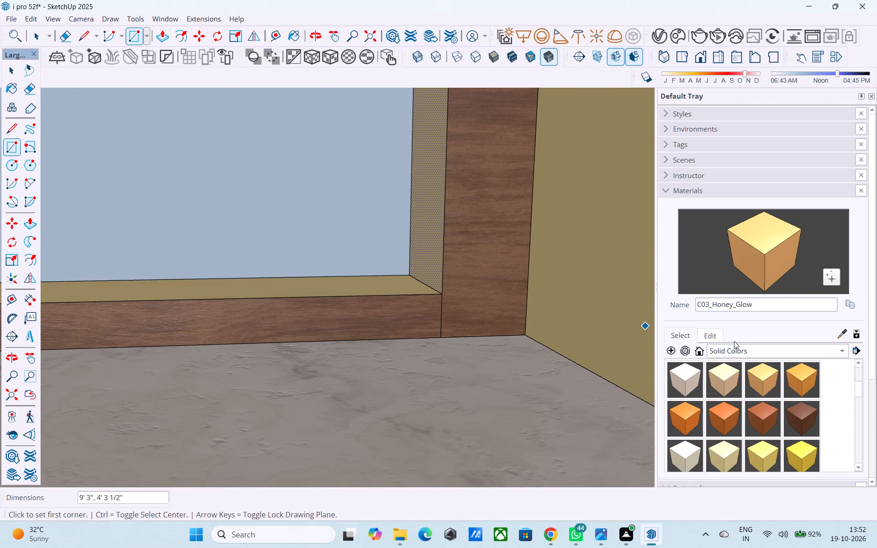
Paint all six panel faces in the wood frame with Glass_Basic_01 from the Glass materials.
click(735, 346)
click(735, 285)
scroll(735, 285, down, 5)
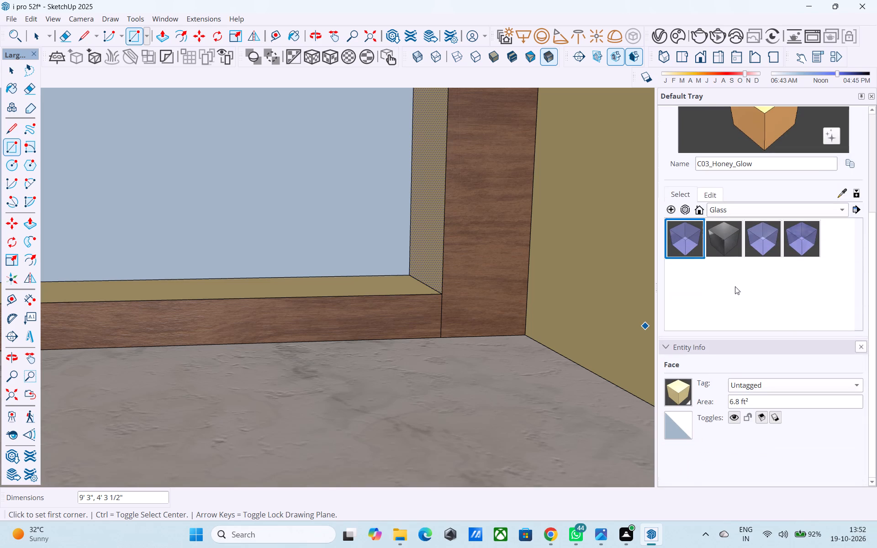
click(688, 240)
scroll(625, 239, down, 18)
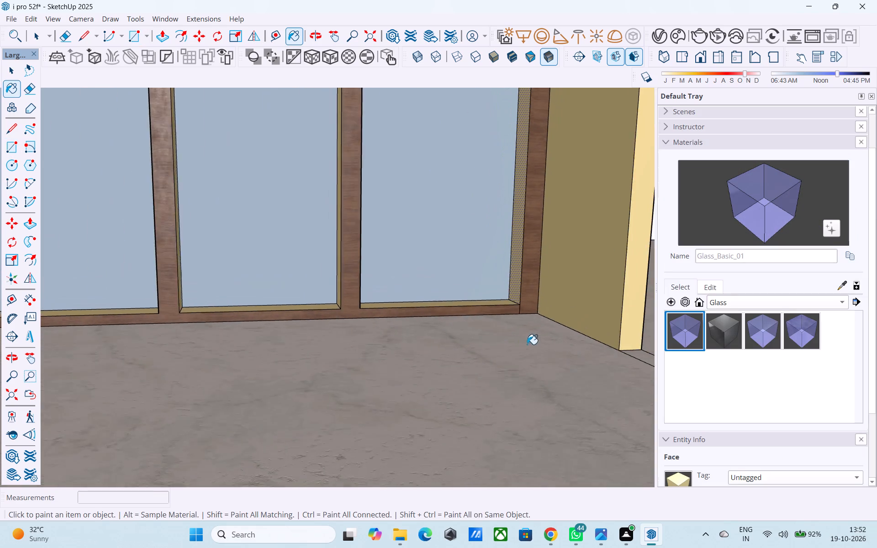
scroll(527, 344, down, 16)
click(470, 300)
click(417, 280)
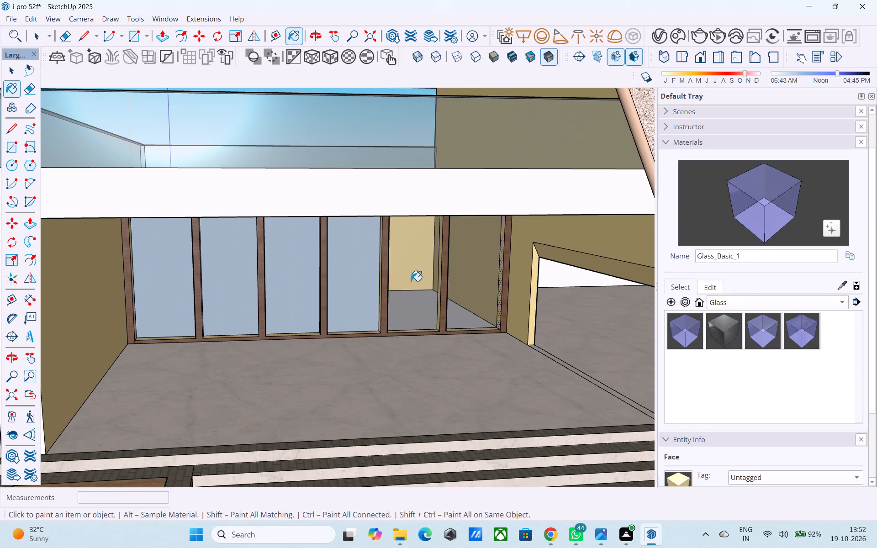
click(348, 270)
click(291, 260)
click(231, 265)
click(171, 263)
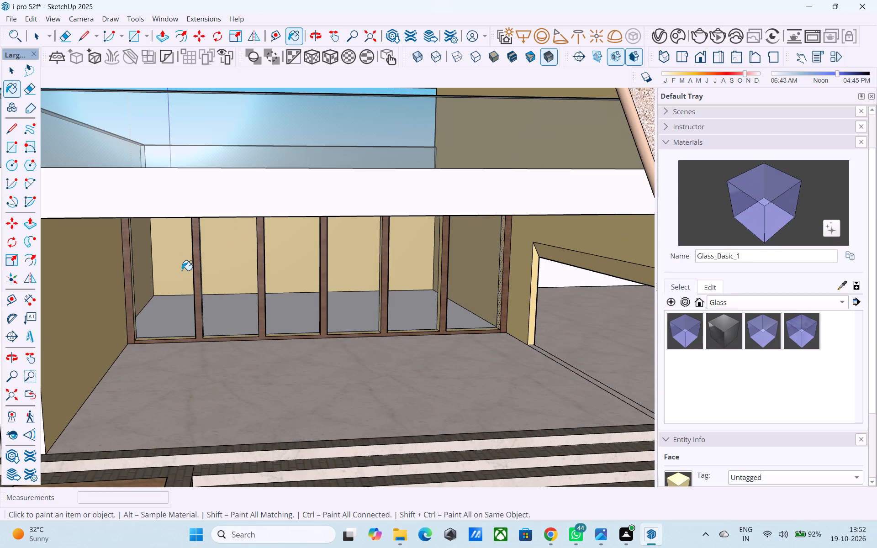
Draw rectangles about 9' 3" by 4' 3 1/2" and 9' 3" by 4' 1/2" across the front of the wood frame's first and second bays.
middle_drag(185, 267, 318, 320)
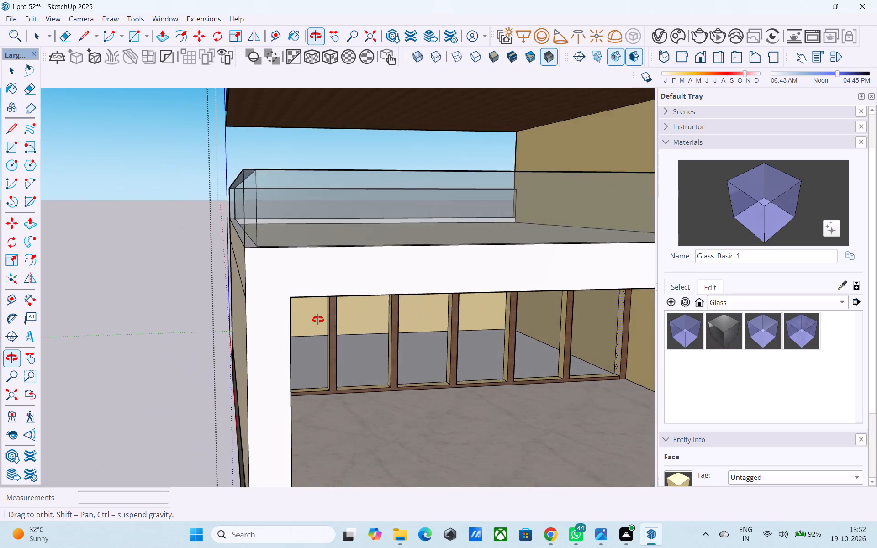
middle_drag(318, 320, 247, 290)
scroll(208, 263, up, 4)
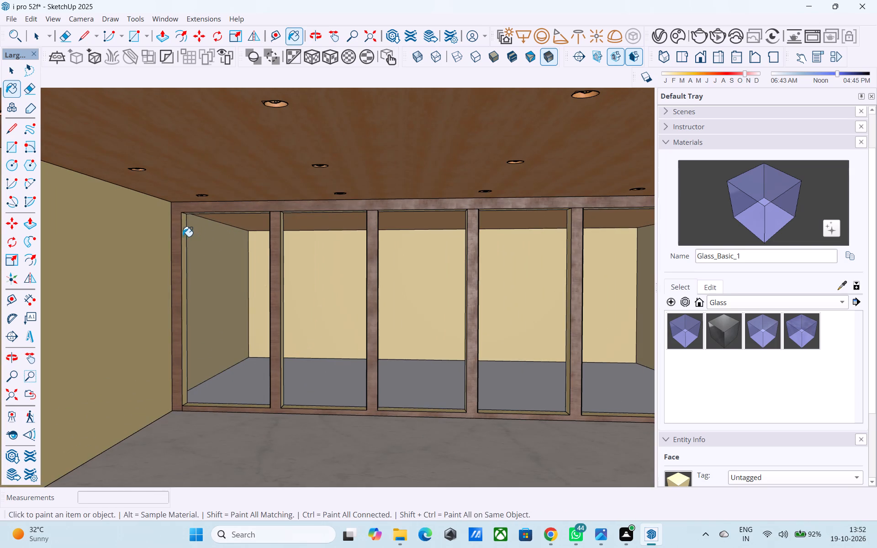
key(r)
scroll(180, 229, up, 3)
click(185, 208)
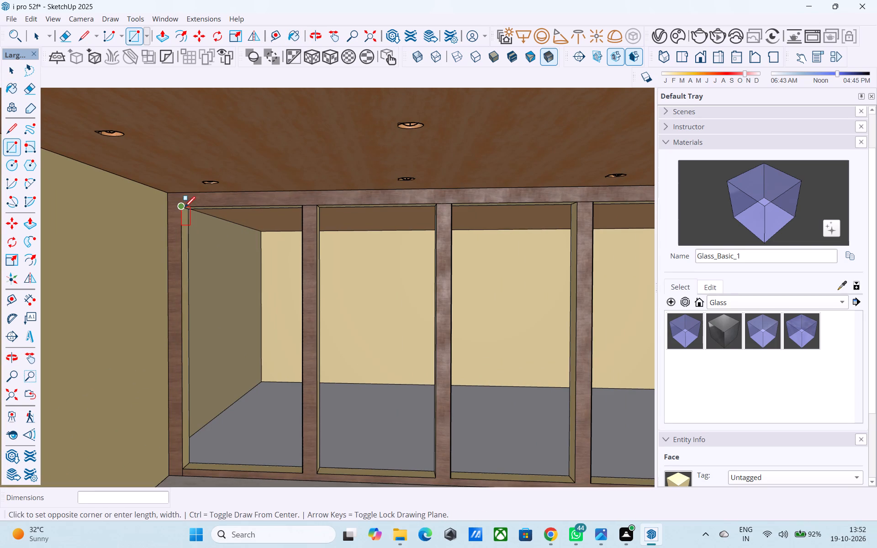
click(302, 470)
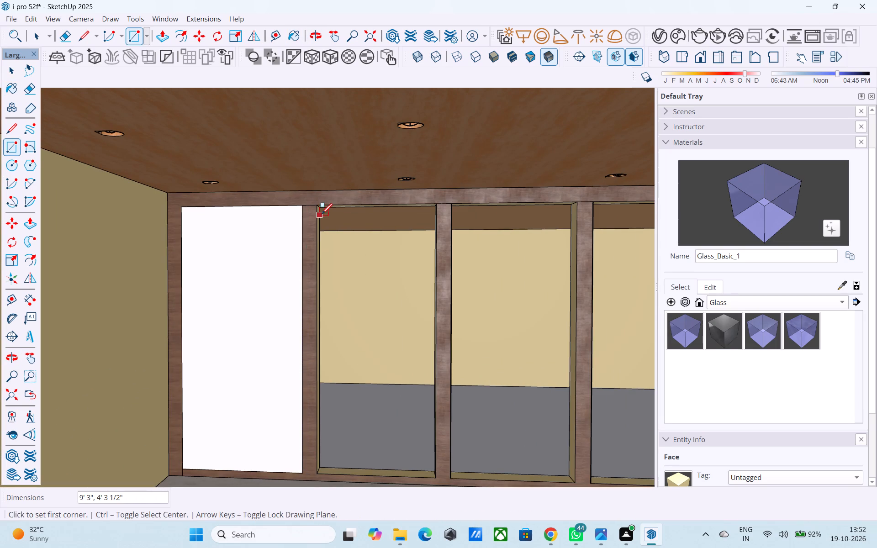
click(320, 206)
click(438, 474)
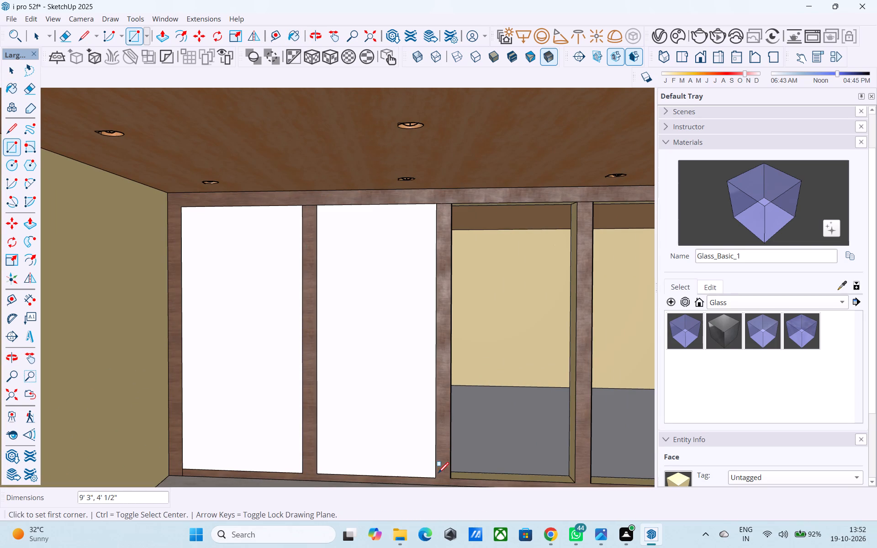
Draw corner-to-corner rectangles across the front of the third and fourth bays from the left of the wood frame.
scroll(243, 346, down, 3)
click(400, 241)
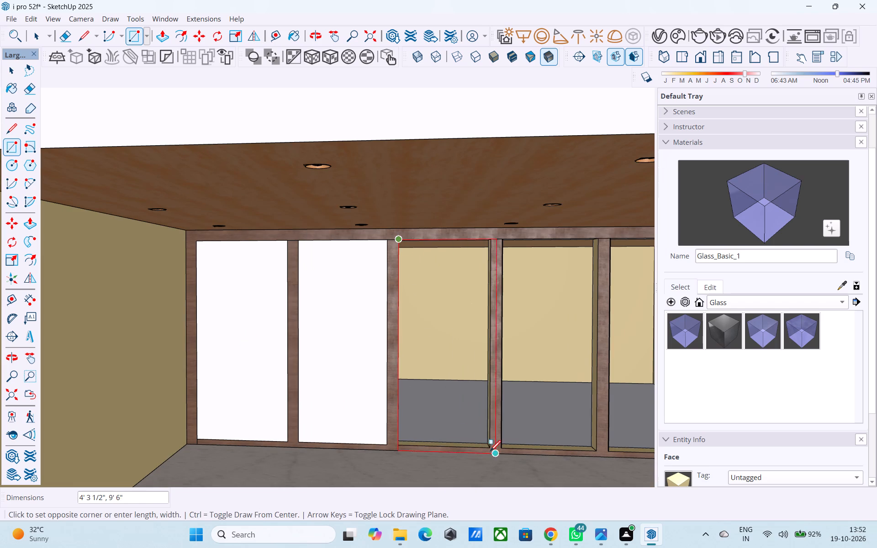
click(490, 450)
click(499, 240)
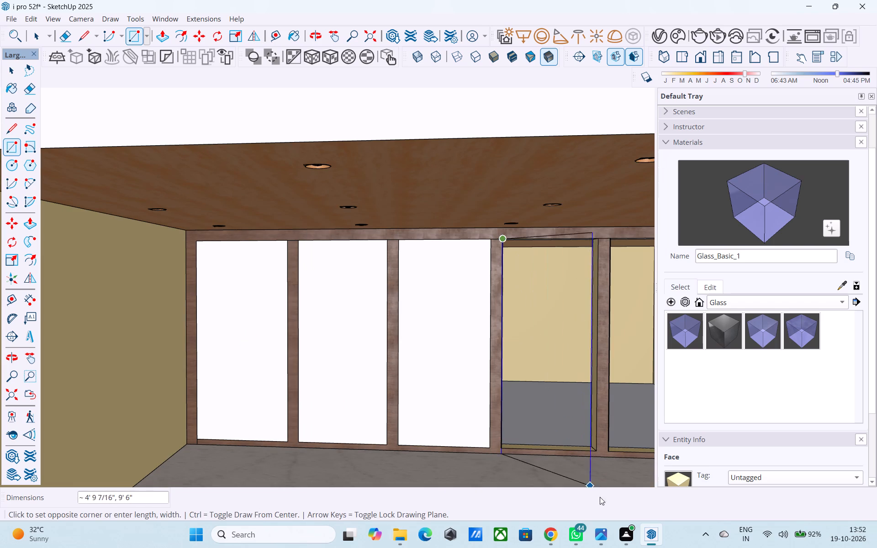
click(597, 449)
Draw corner-to-corner rectangles across the front of the fifth and sixth bays, the fifth about 9' 3" by 4' 1/2".
scroll(465, 422, down, 5)
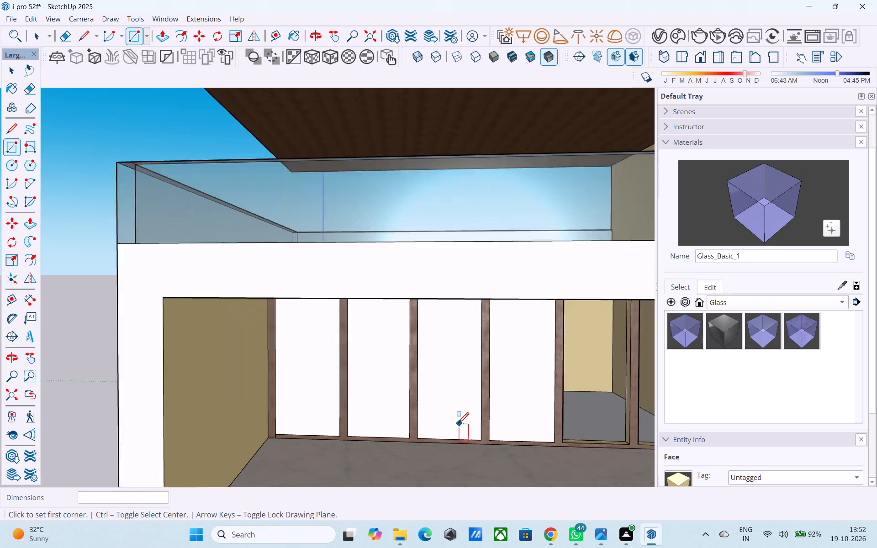
shift+middle_drag(450, 401, 263, 338)
scroll(386, 238, up, 4)
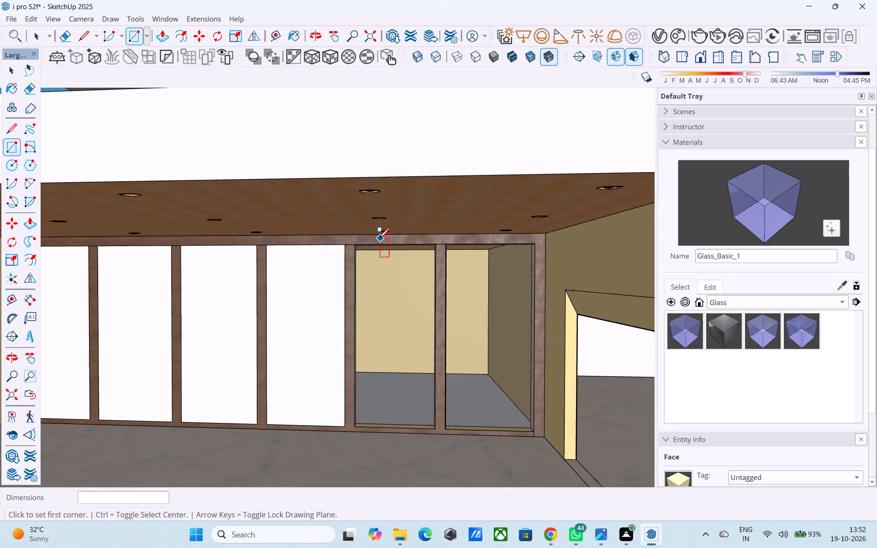
scroll(379, 240, up, 2)
click(353, 248)
scroll(403, 365, down, 3)
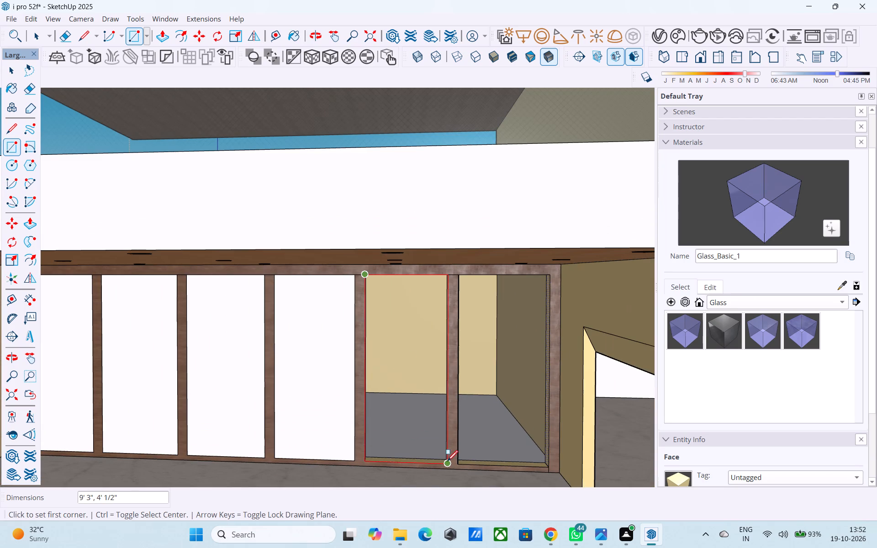
click(447, 462)
click(457, 275)
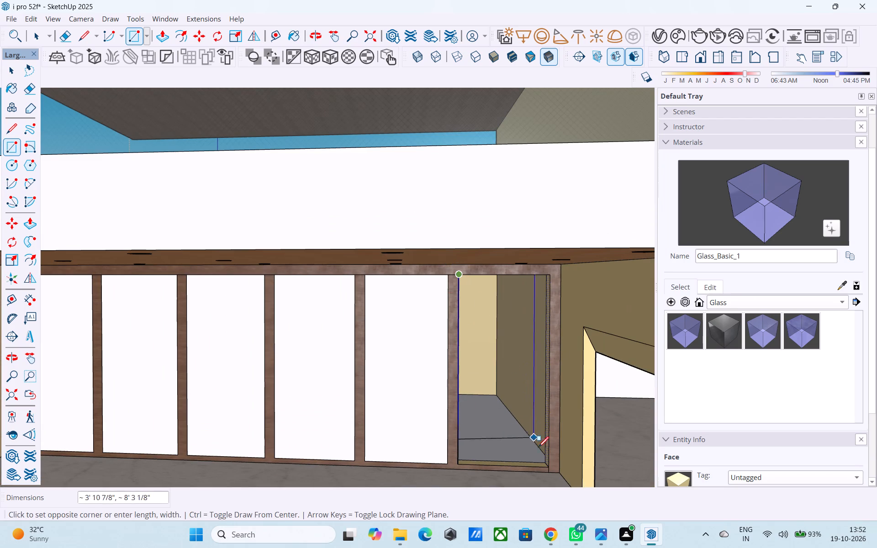
click(547, 468)
Paint all six new front panel faces in the wood frame with the Glass_Basic_1 material.
click(771, 212)
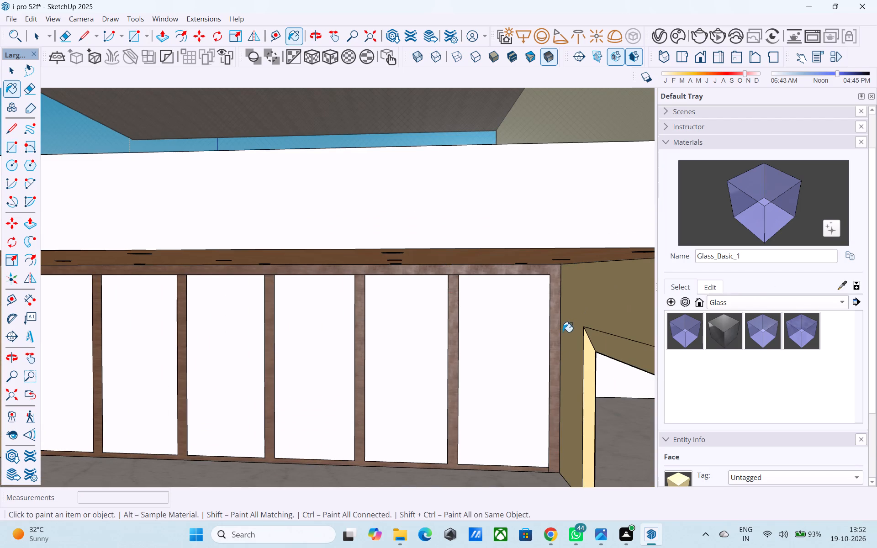
click(532, 334)
click(407, 361)
click(305, 333)
click(234, 325)
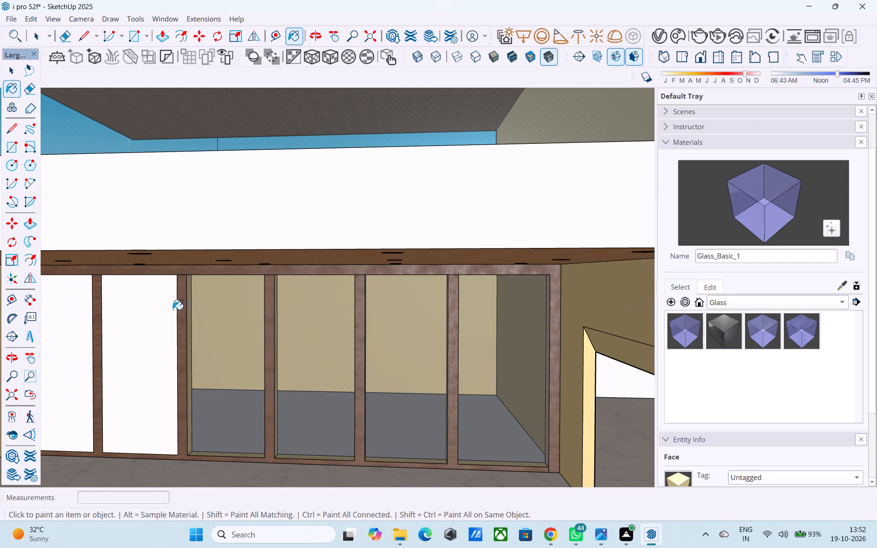
click(173, 310)
middle_drag(168, 311, 277, 315)
click(192, 320)
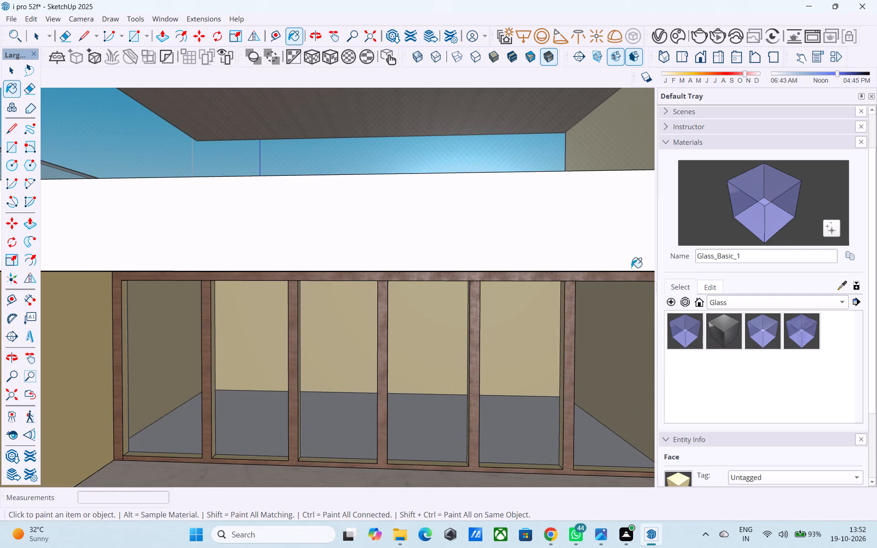
Edit the Glass_Basic_1 material's colour on the colour wheel to a warm orange-brown tint at full brightness.
click(716, 288)
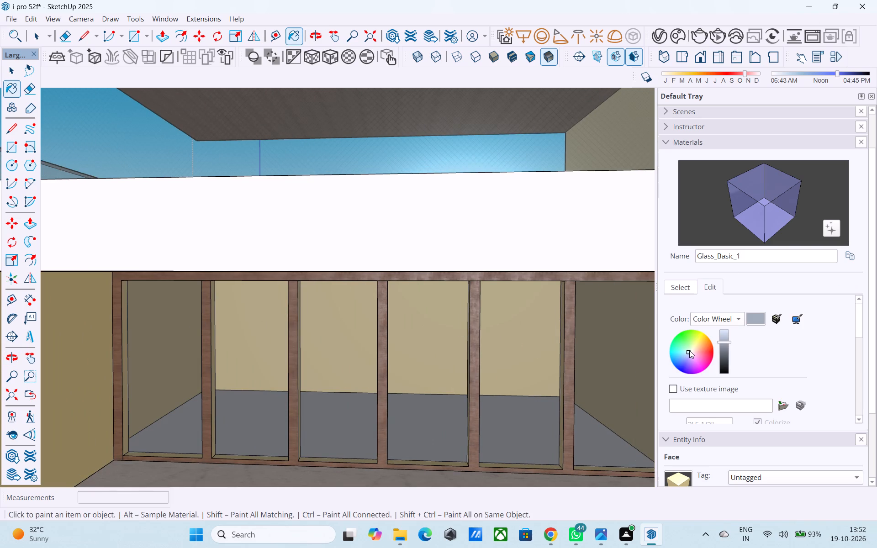
drag(689, 350, 706, 342)
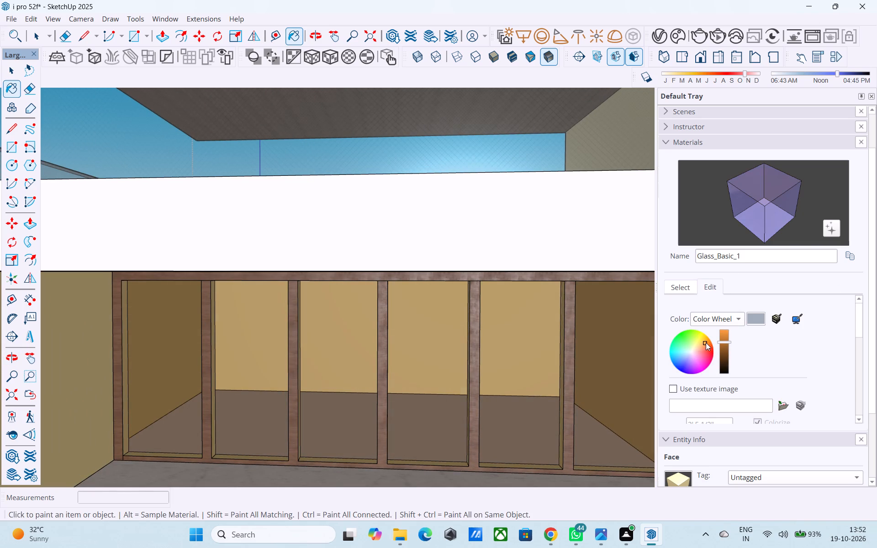
drag(706, 342, 704, 339)
drag(704, 339, 706, 337)
drag(706, 337, 704, 345)
drag(727, 343, 724, 334)
drag(724, 334, 721, 317)
Examine the tinted glass panels and the front of the house from several angles and distances.
scroll(569, 270, down, 12)
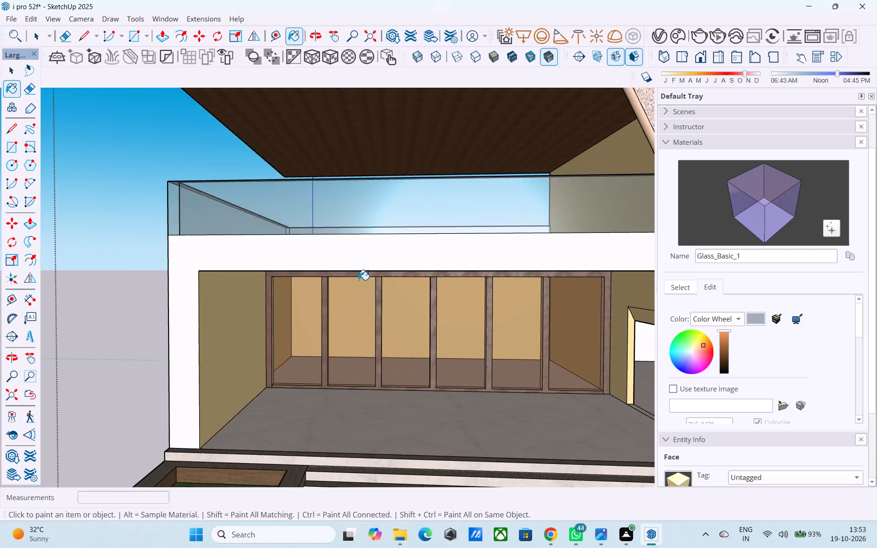
scroll(359, 280, down, 2)
middle_drag(357, 297, 437, 251)
scroll(423, 289, up, 9)
scroll(392, 302, down, 8)
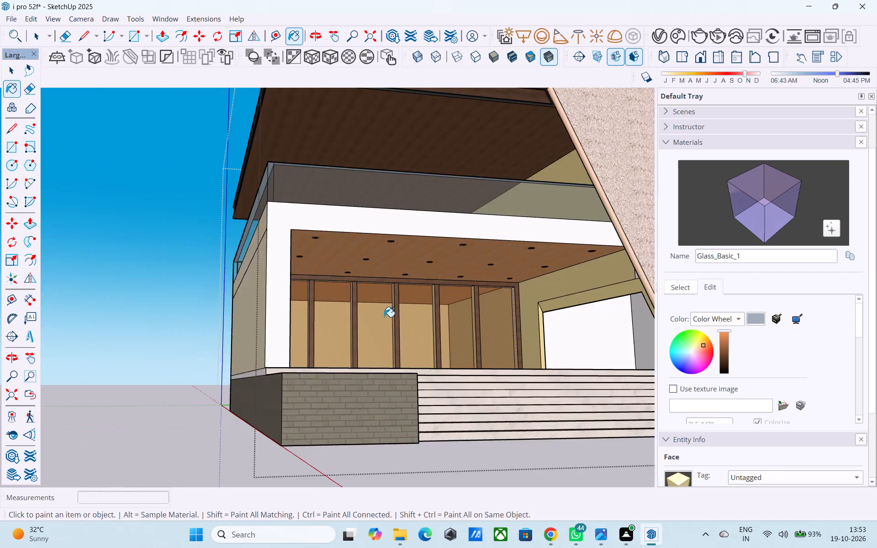
middle_drag(383, 317, 351, 329)
scroll(312, 318, down, 3)
middle_drag(305, 312, 259, 294)
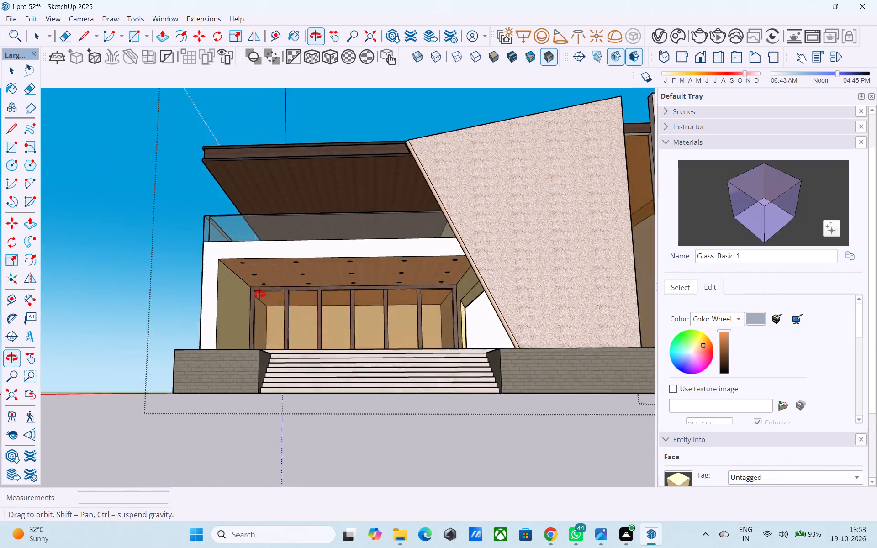
middle_drag(259, 294, 264, 316)
middle_drag(258, 307, 311, 293)
scroll(341, 300, down, 1)
middle_drag(341, 300, 301, 295)
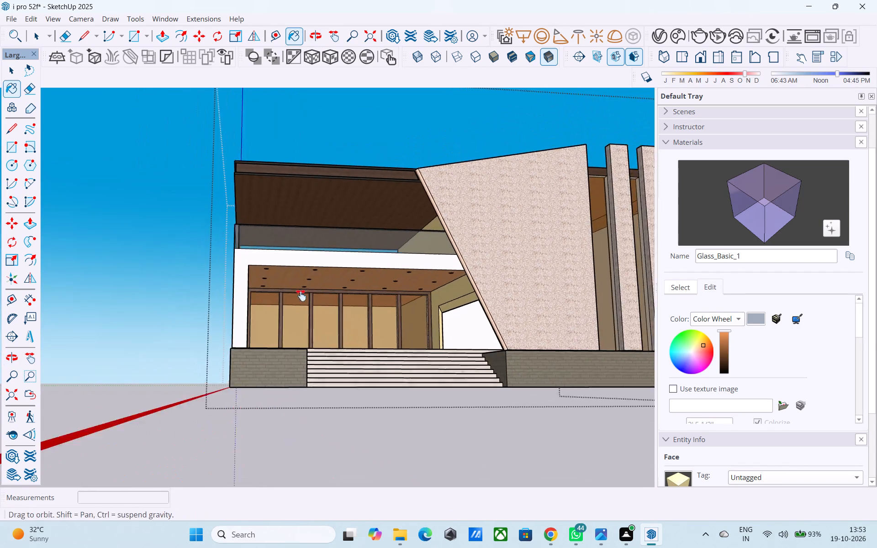
middle_drag(301, 295, 283, 290)
scroll(285, 289, down, 2)
middle_drag(372, 267, 350, 315)
Clear the selection and save the model, purging the unused items.
key(space)
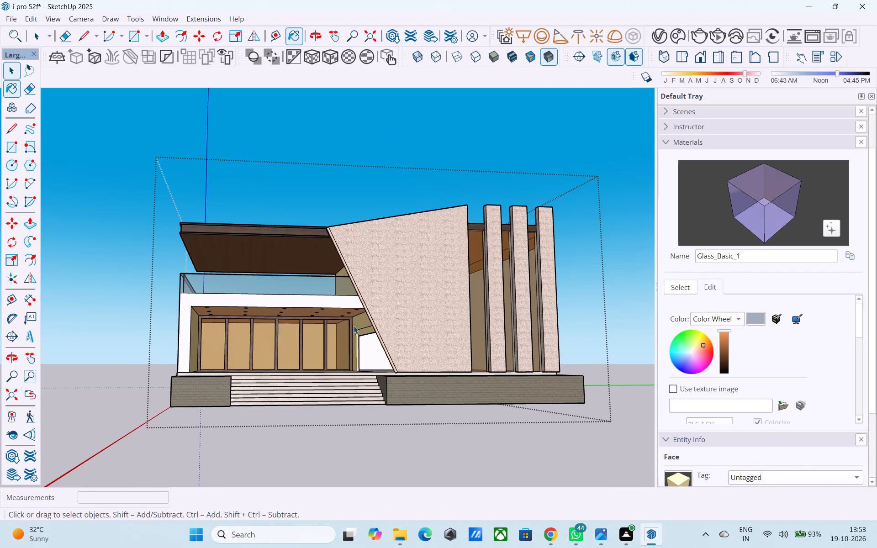
click(357, 448)
key(ctrl+s)
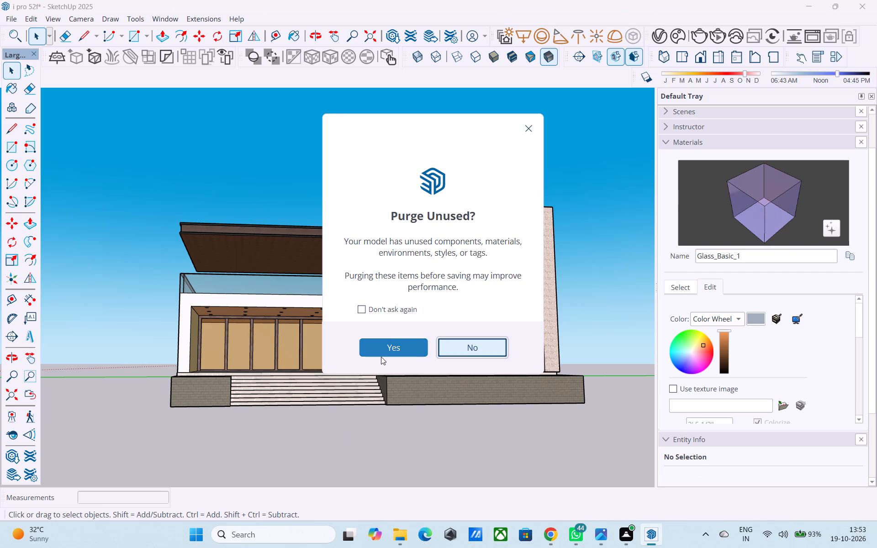
click(381, 357)
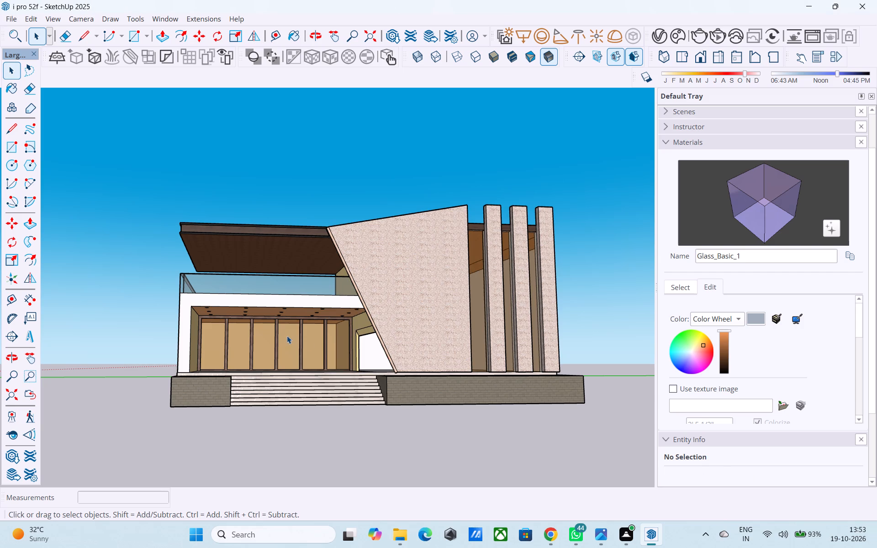
Paint the white wall seen through the porch's side opening with D02_Buttercup_Glow from the in-model materials.
scroll(286, 337, up, 4)
middle_drag(355, 389, 378, 402)
scroll(421, 390, up, 7)
middle_drag(429, 371, 426, 356)
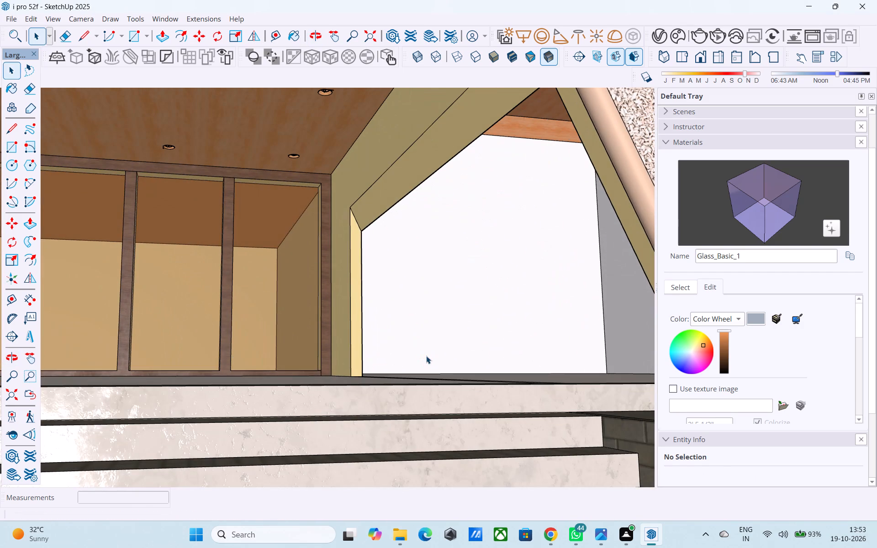
click(680, 288)
click(731, 306)
click(737, 245)
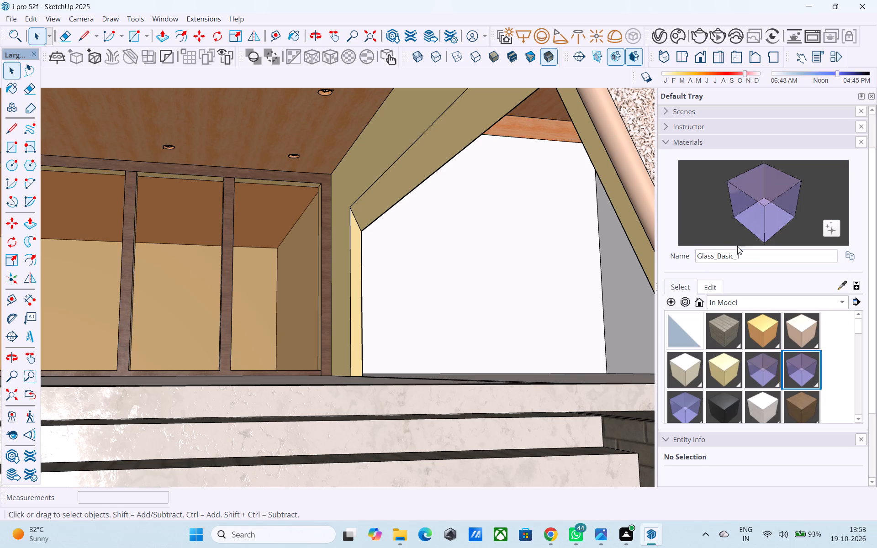
click(728, 365)
click(580, 262)
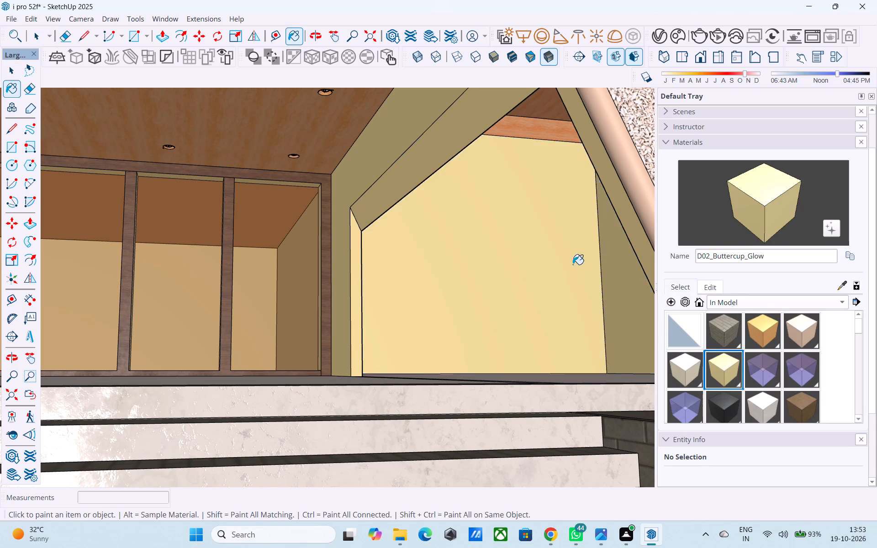
Examine the whole house exterior from several angles to check the cream paint, glazed porch and facade.
middle_drag(562, 279, 586, 296)
scroll(527, 288, down, 11)
middle_drag(465, 287, 384, 318)
scroll(346, 293, down, 5)
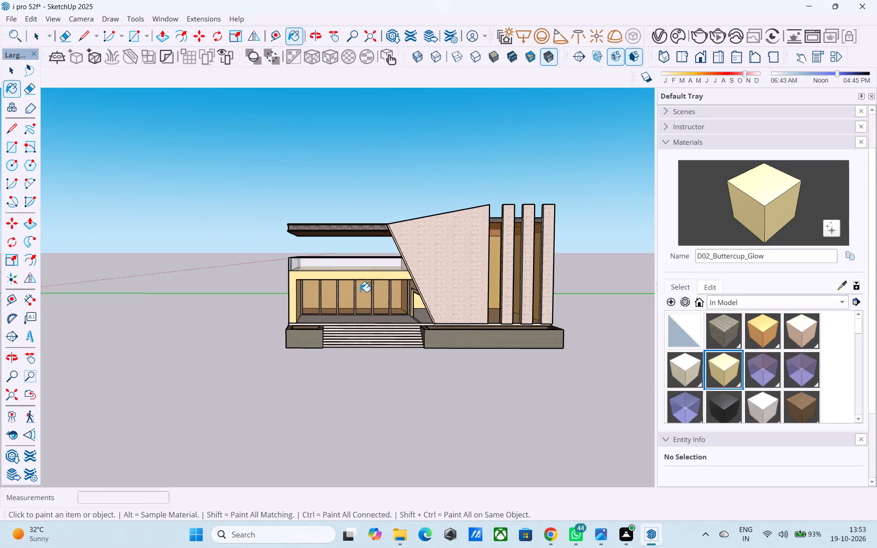
middle_drag(400, 286, 436, 264)
scroll(425, 271, up, 1)
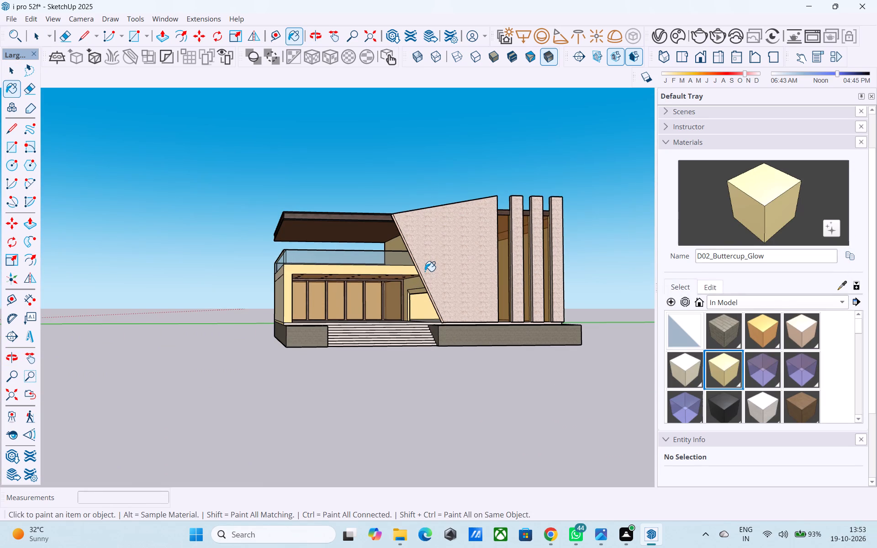
key(space)
scroll(425, 271, up, 1)
middle_drag(381, 259, 353, 268)
scroll(274, 269, up, 1)
scroll(227, 274, down, 4)
middle_drag(313, 300, 359, 302)
middle_drag(354, 260, 333, 251)
middle_drag(324, 253, 313, 258)
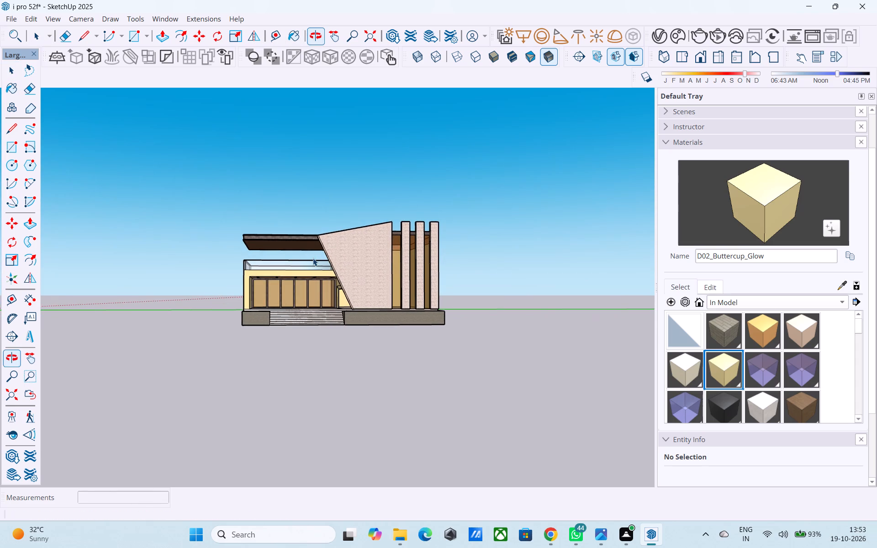
middle_drag(313, 258, 300, 268)
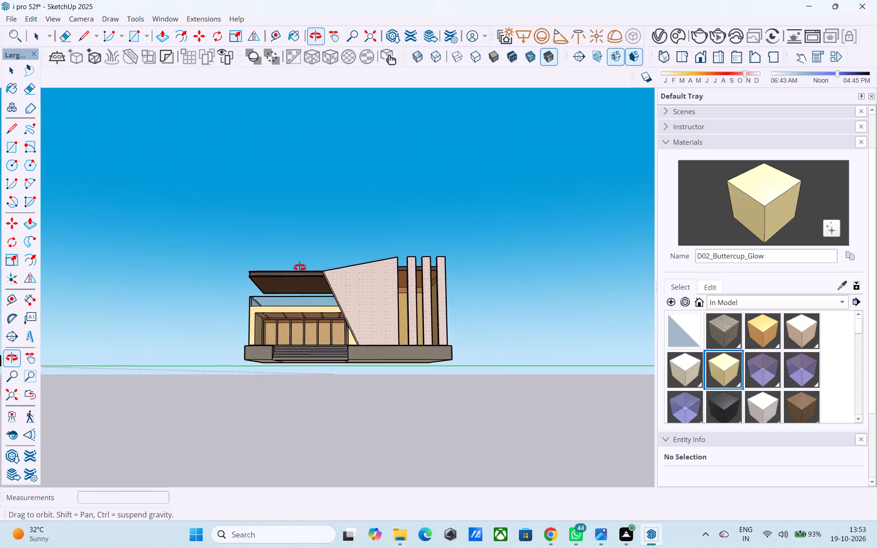
middle_drag(300, 268, 269, 290)
scroll(278, 300, up, 2)
middle_drag(322, 310, 267, 359)
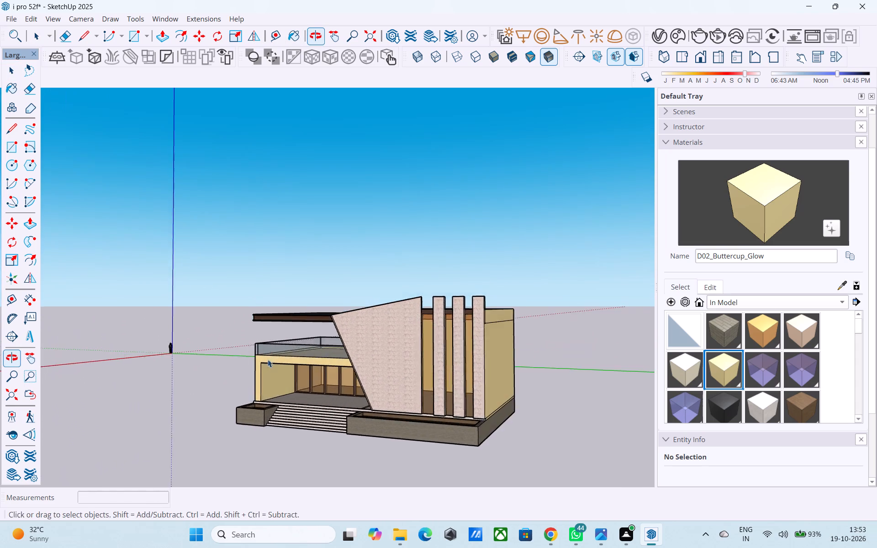
scroll(281, 358, up, 4)
middle_drag(372, 388, 359, 374)
scroll(359, 374, up, 1)
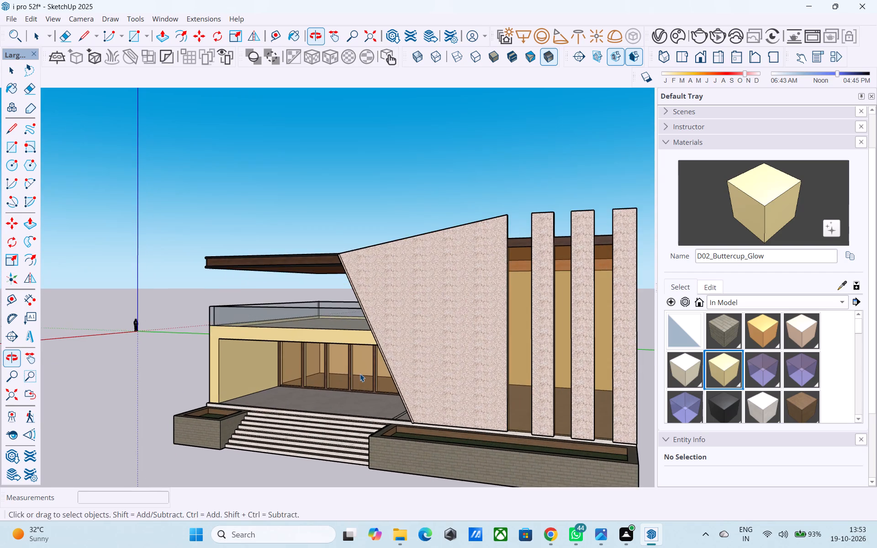
Push/Pull the grass face inside the long front planter up by about 10 inches.
middle_drag(362, 380, 326, 420)
scroll(382, 459, up, 3)
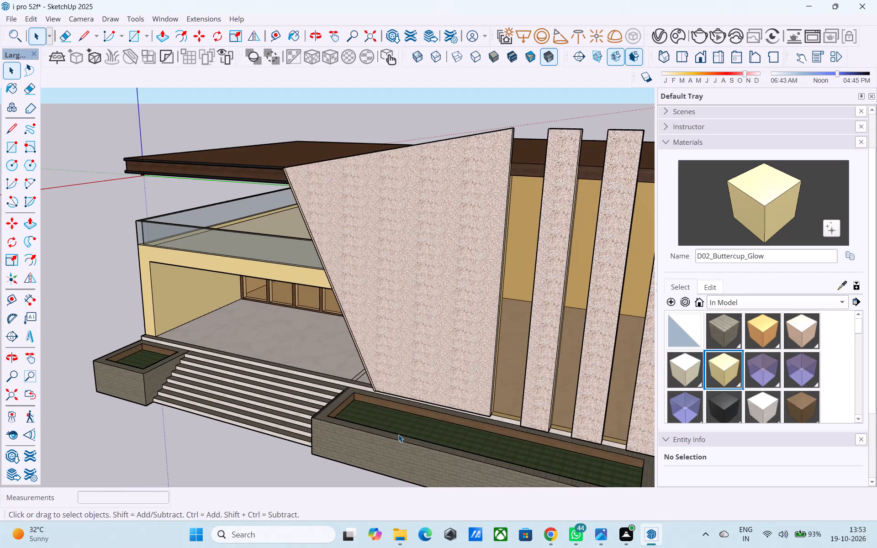
click(398, 434)
triple_click(401, 430)
click(402, 426)
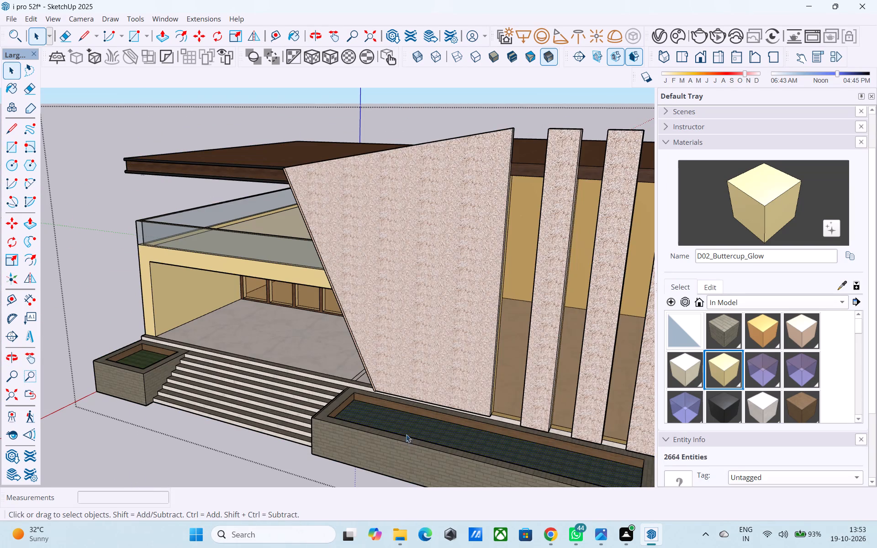
key(p)
click(408, 427)
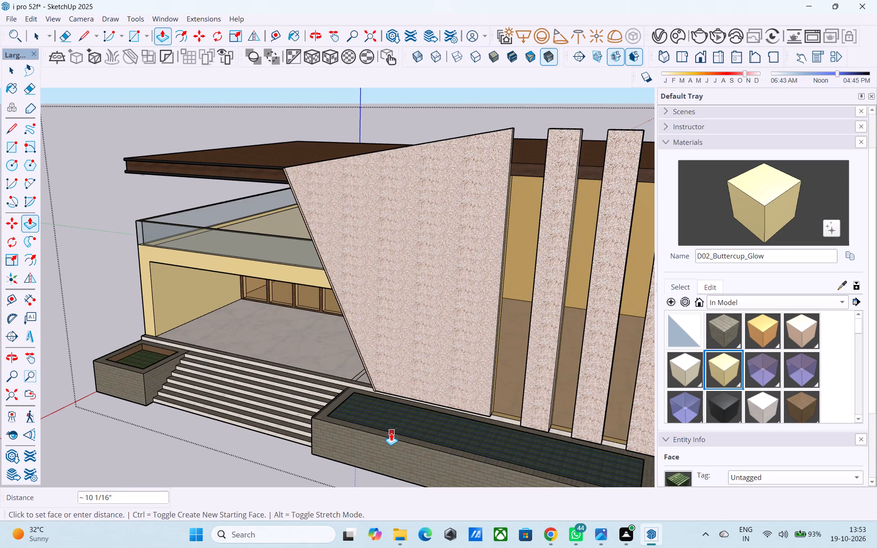
click(391, 433)
scroll(391, 432, down, 2)
scroll(196, 363, up, 4)
key(space)
Raise the grass face in the small planter beside the steps by the same Push/Pull distance.
click(169, 365)
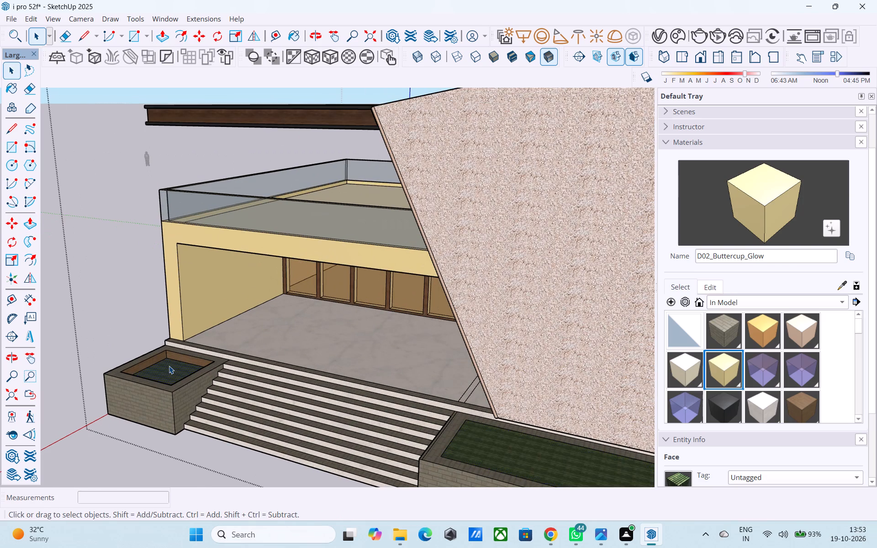
scroll(169, 366, up, 2)
key(p)
double_click(169, 366)
key(space)
scroll(170, 365, down, 10)
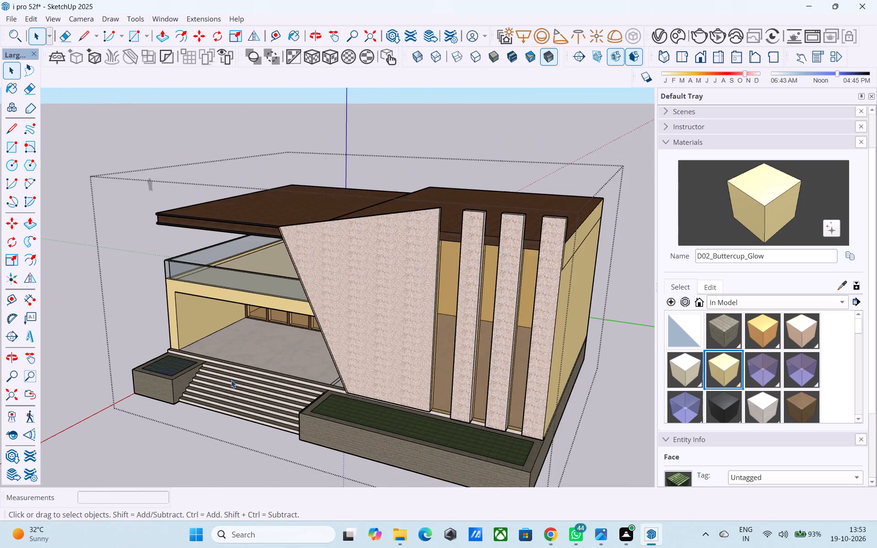
Clear the selection, run a non-interactive V-Ray render of the house front, and close the finished image.
middle_drag(254, 397, 286, 306)
scroll(286, 306, up, 3)
middle_drag(286, 308, 343, 316)
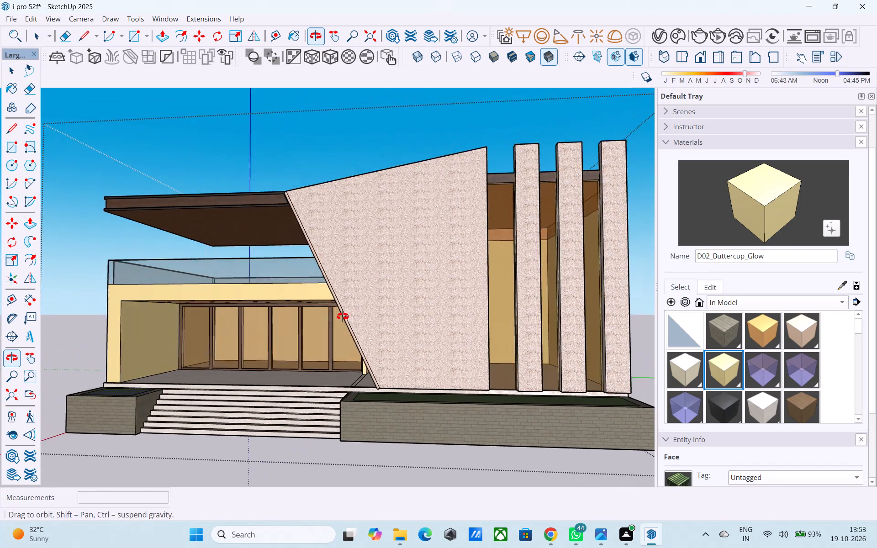
middle_drag(343, 316, 375, 299)
scroll(375, 299, up, 1)
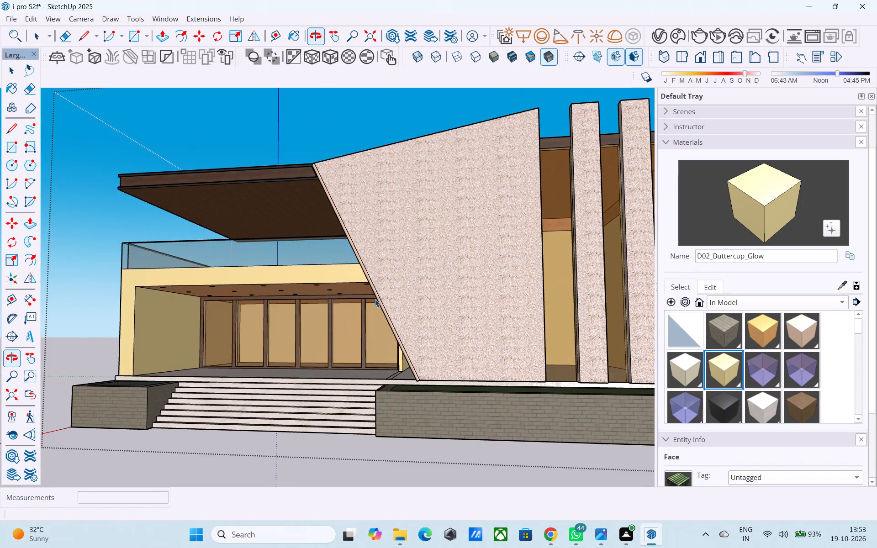
scroll(375, 299, down, 2)
middle_drag(375, 299, 342, 312)
middle_drag(333, 312, 351, 322)
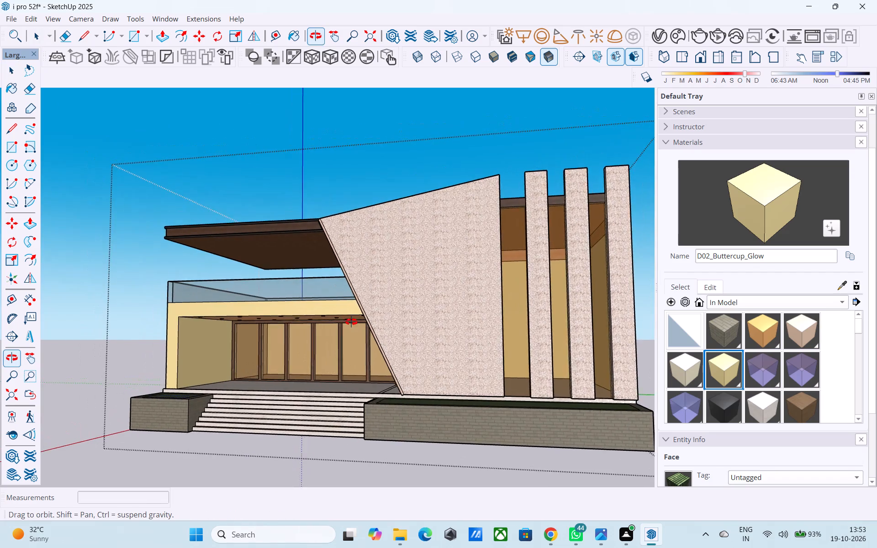
middle_drag(351, 322, 328, 319)
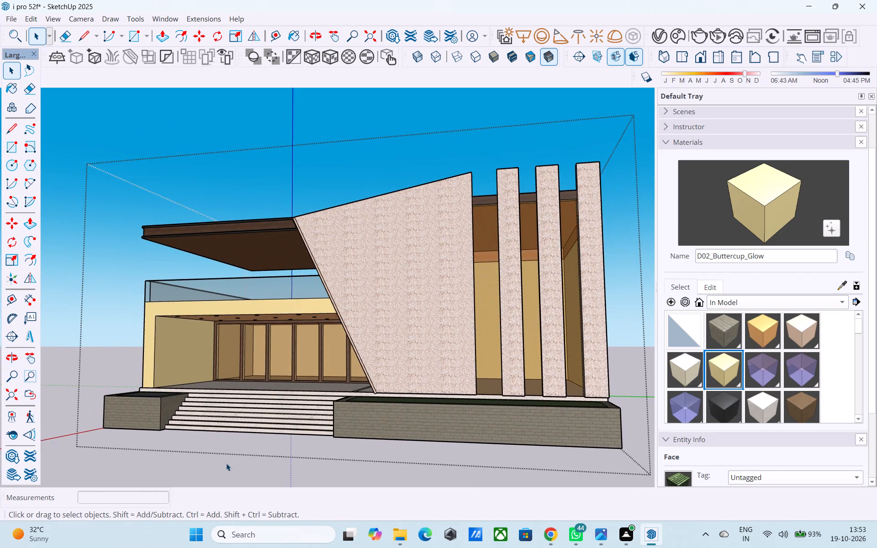
click(226, 463)
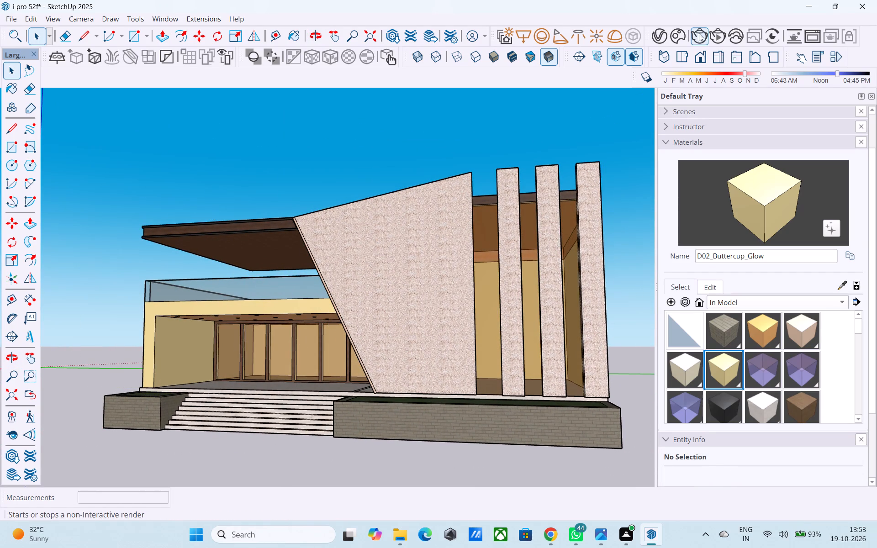
click(696, 32)
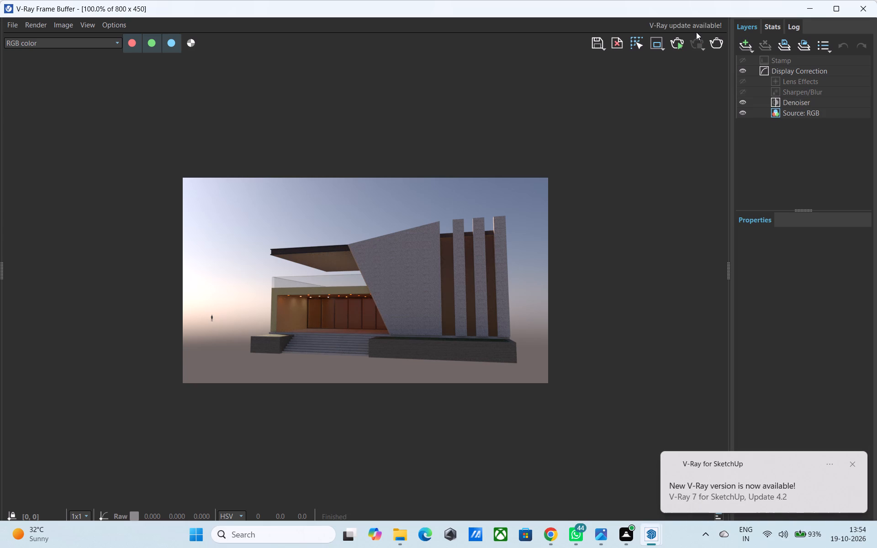
click(856, 8)
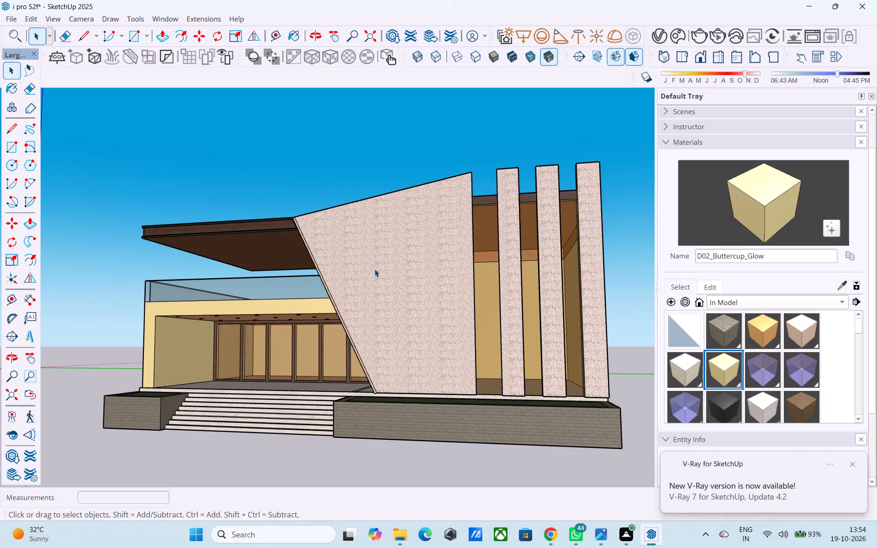
Examine the porch, its ceiling lights, the roof overhang and the side wall from the front corner.
middle_drag(308, 277, 438, 262)
scroll(449, 272, up, 1)
scroll(258, 239, up, 3)
middle_drag(251, 233, 353, 219)
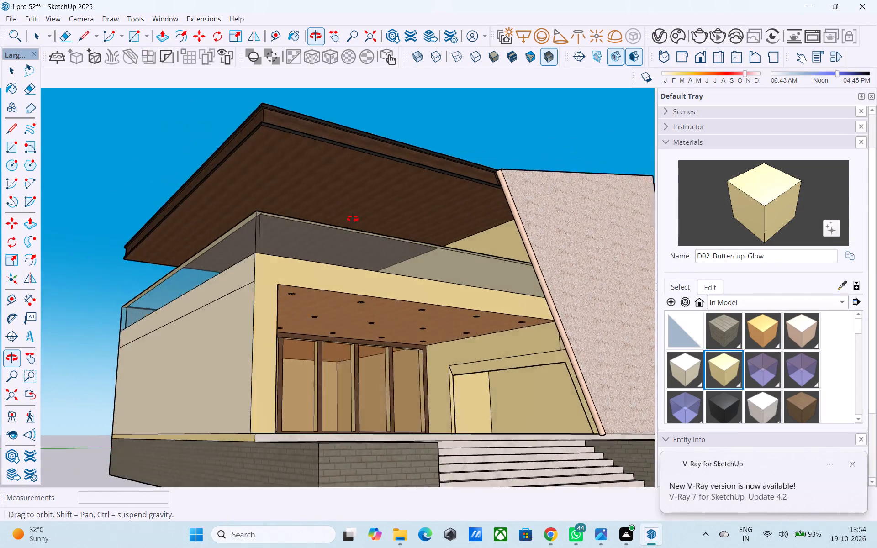
middle_drag(353, 219, 380, 238)
middle_drag(380, 239, 313, 226)
scroll(306, 223, down, 4)
shift+middle_drag(306, 224, 317, 289)
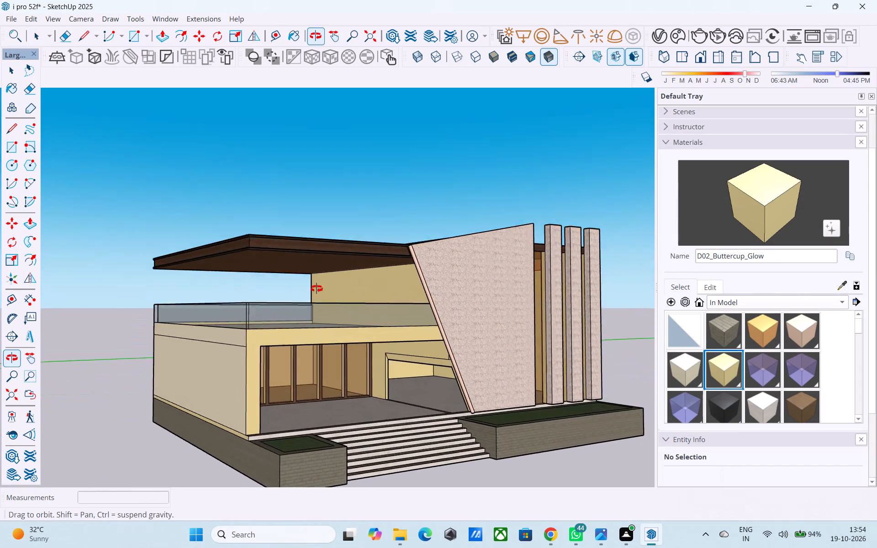
shift+middle_drag(317, 289, 337, 245)
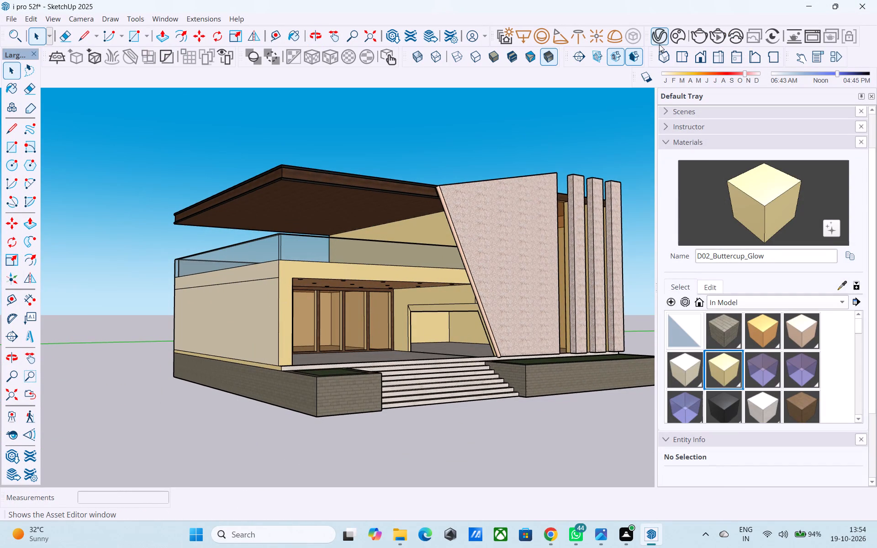
Turn off the SunLight in the V-Ray Asset Editor.
click(658, 43)
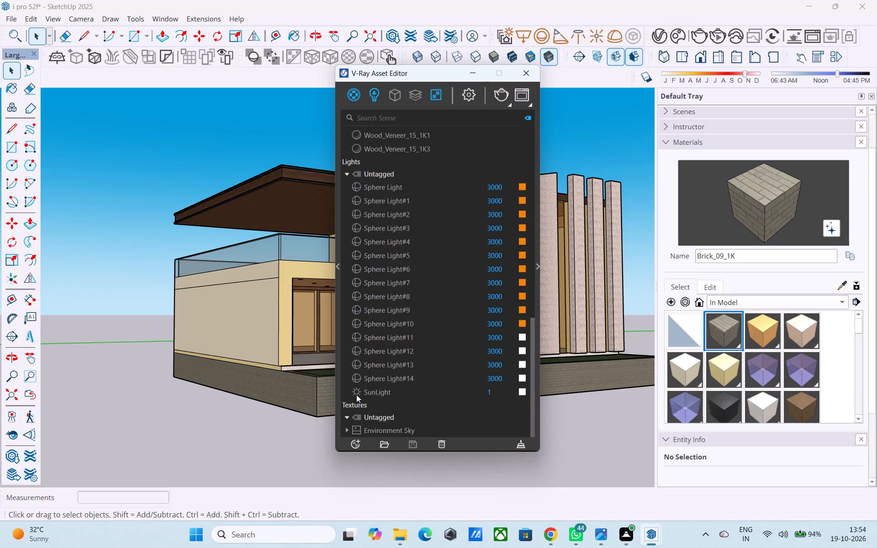
click(356, 394)
Set the colour of Sphere Light#11 through Sphere Light#14 to yellow, RGB 0.972, 0.862, 0.113.
click(522, 338)
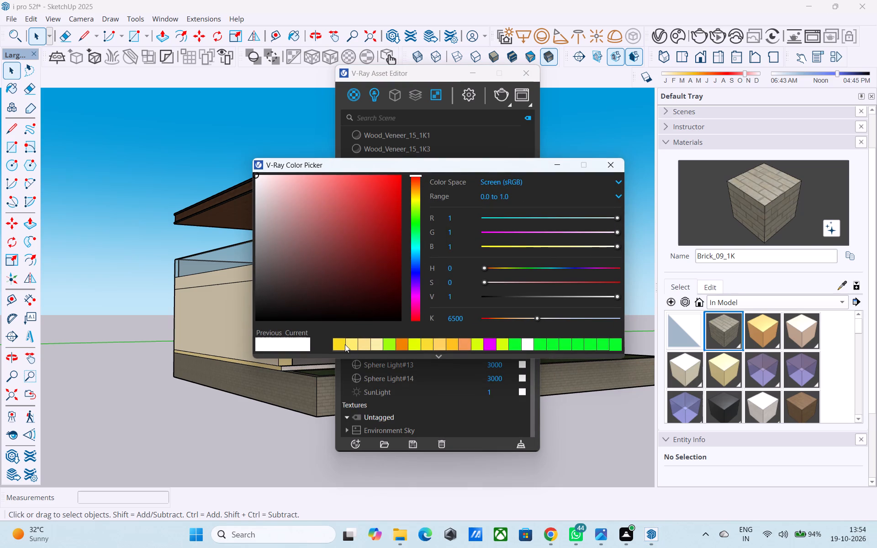
click(342, 345)
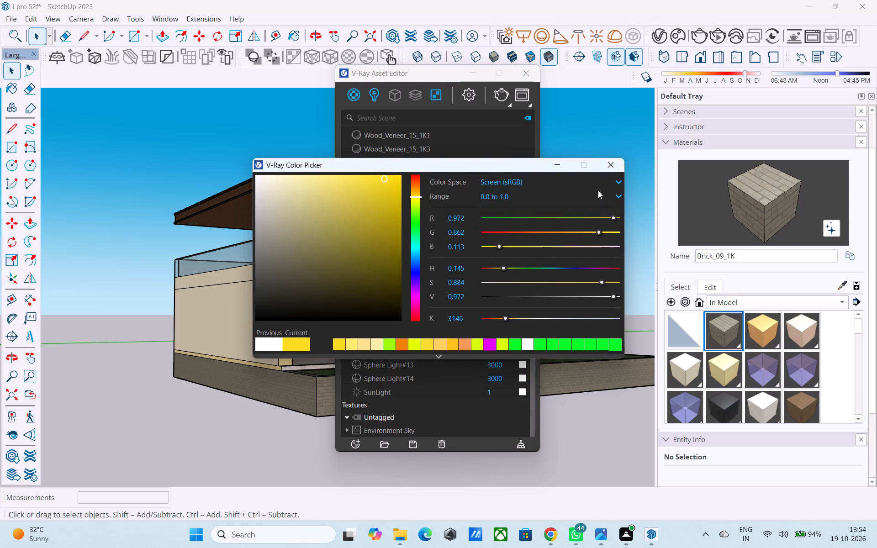
drag(529, 161, 334, 152)
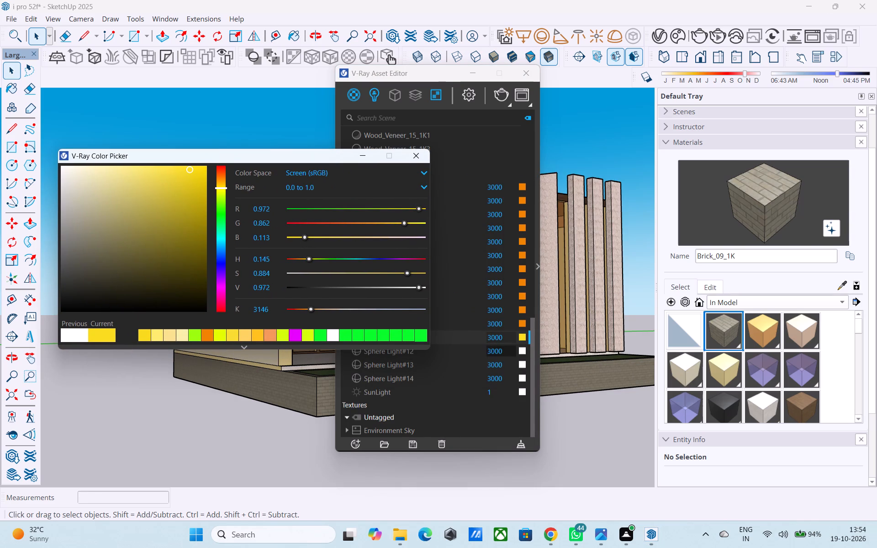
click(521, 352)
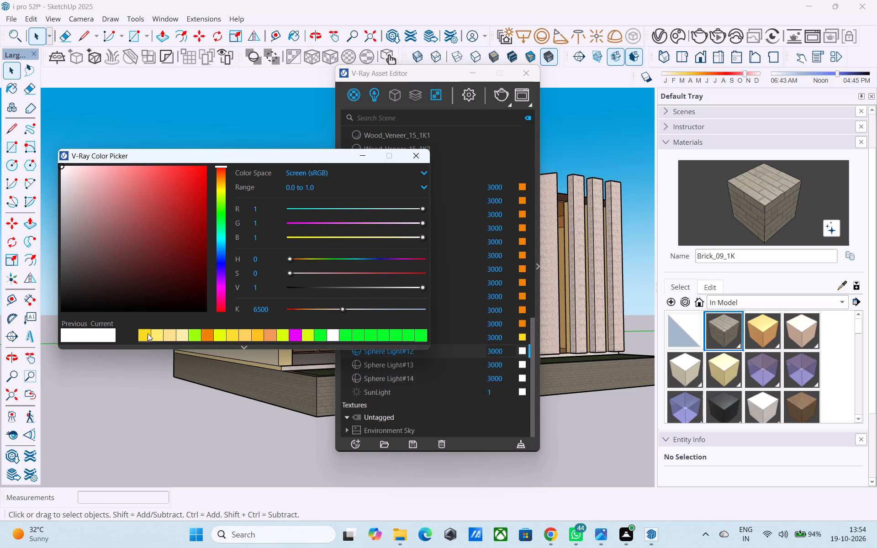
click(145, 333)
click(522, 364)
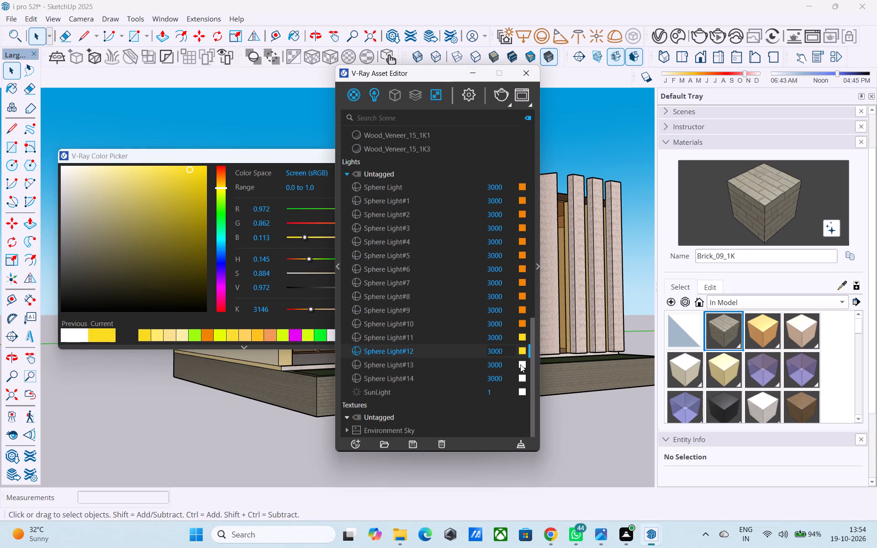
click(139, 336)
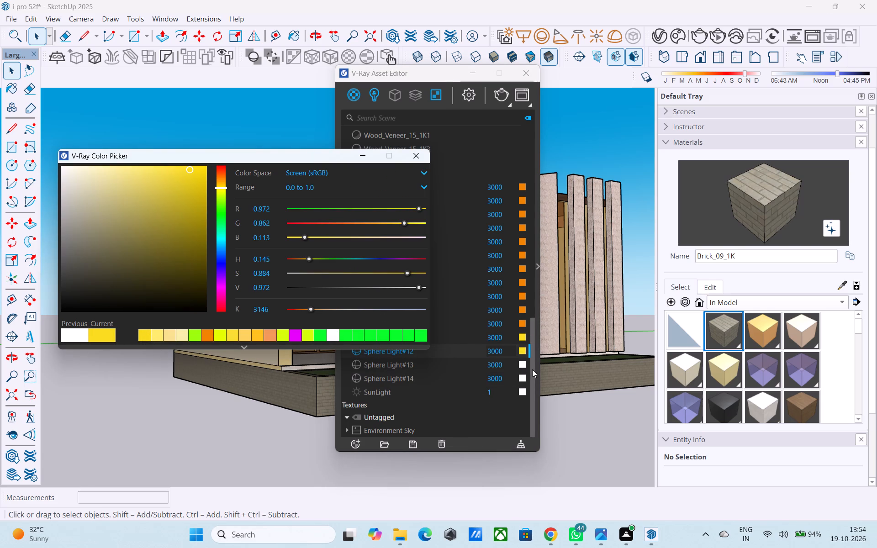
click(523, 364)
click(148, 334)
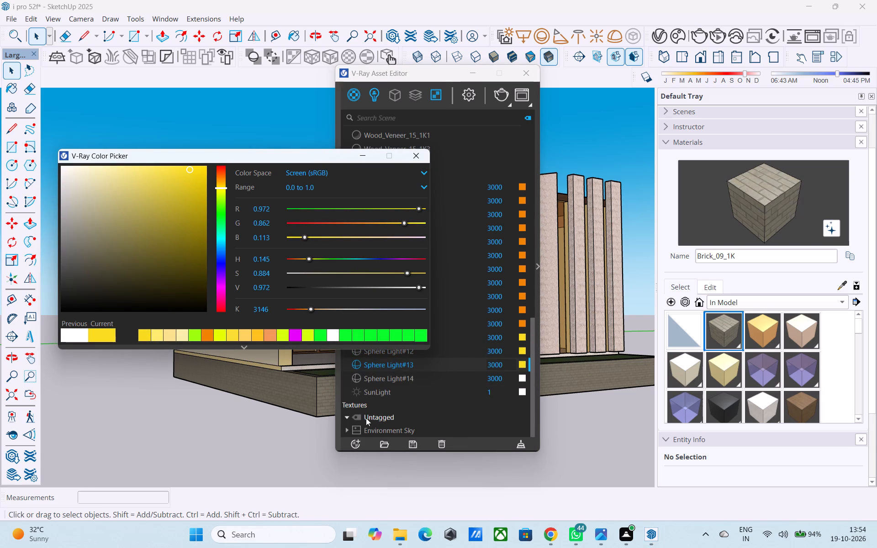
click(523, 378)
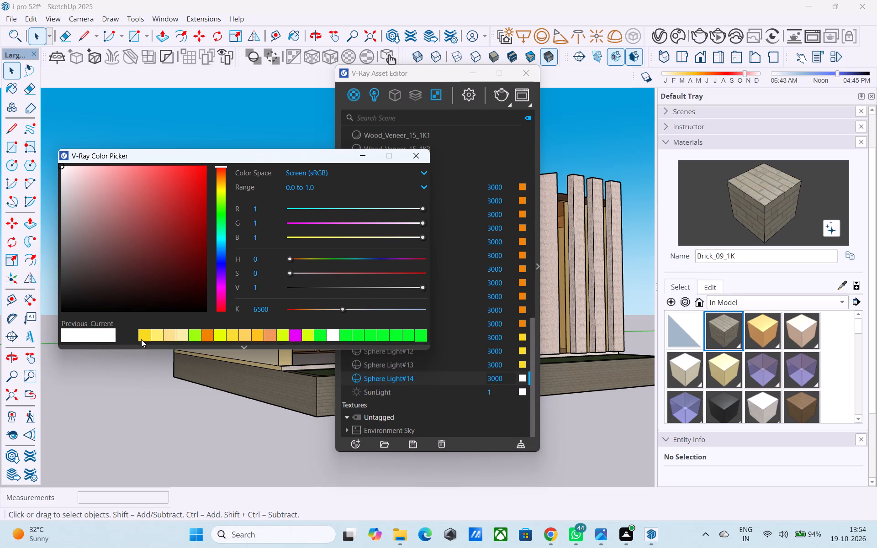
click(141, 338)
Set the SunLight colour to the same yellow, RGB 0.972, 0.862, 0.113.
click(520, 393)
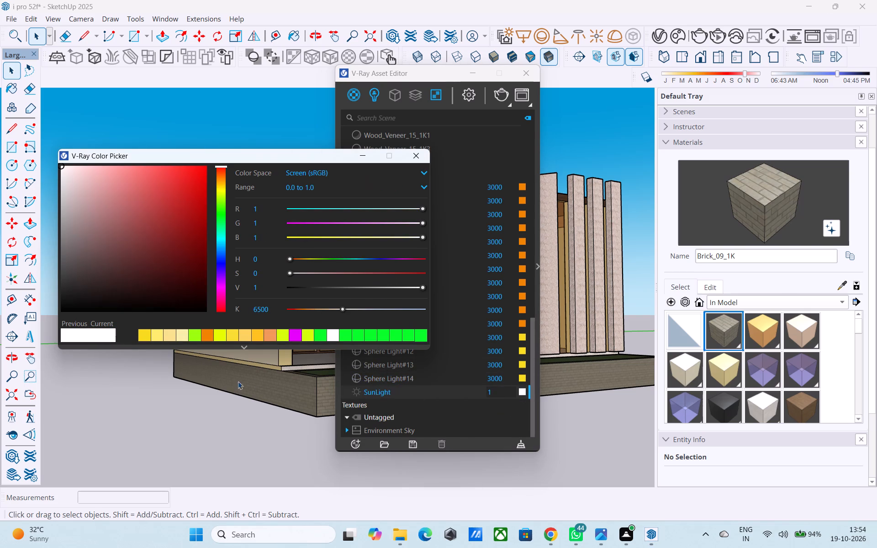
click(146, 332)
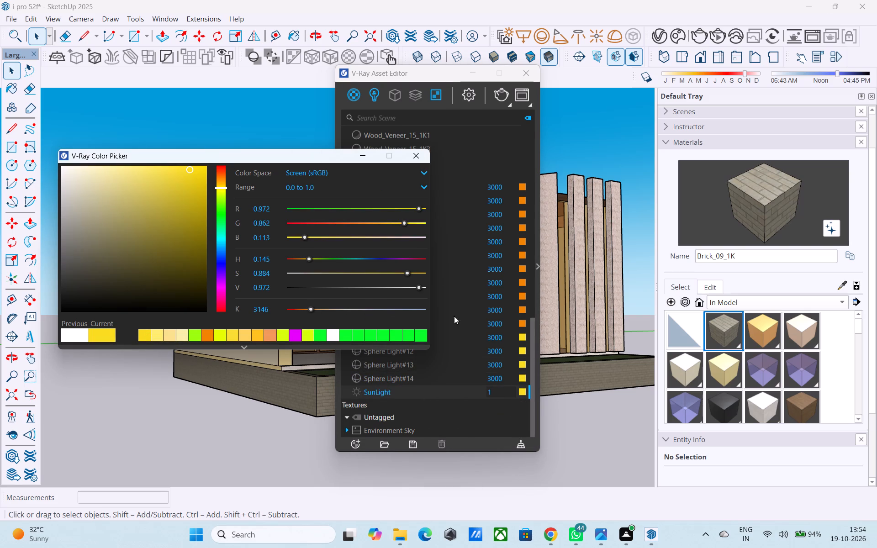
Set the colour of Sphere Light#10 down through Sphere Light#5 to yellow, RGB 0.972, 0.862, 0.113.
click(523, 325)
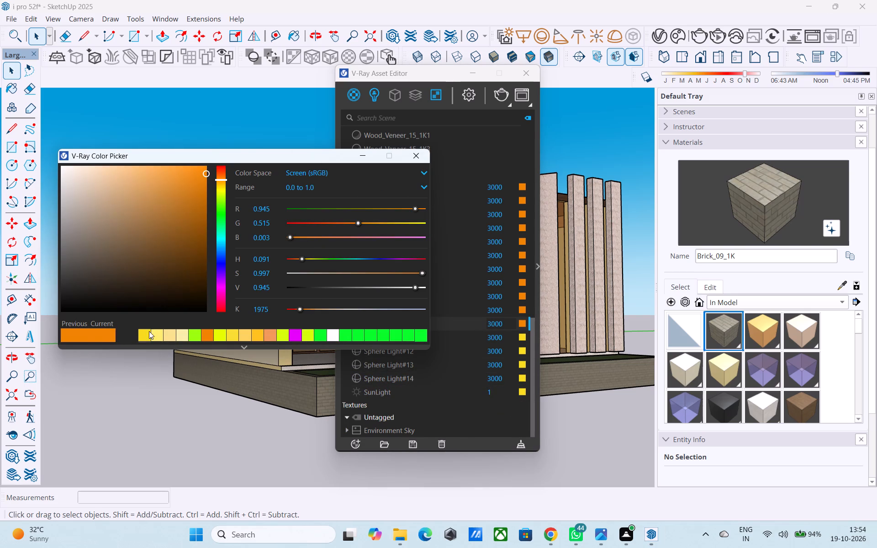
click(149, 331)
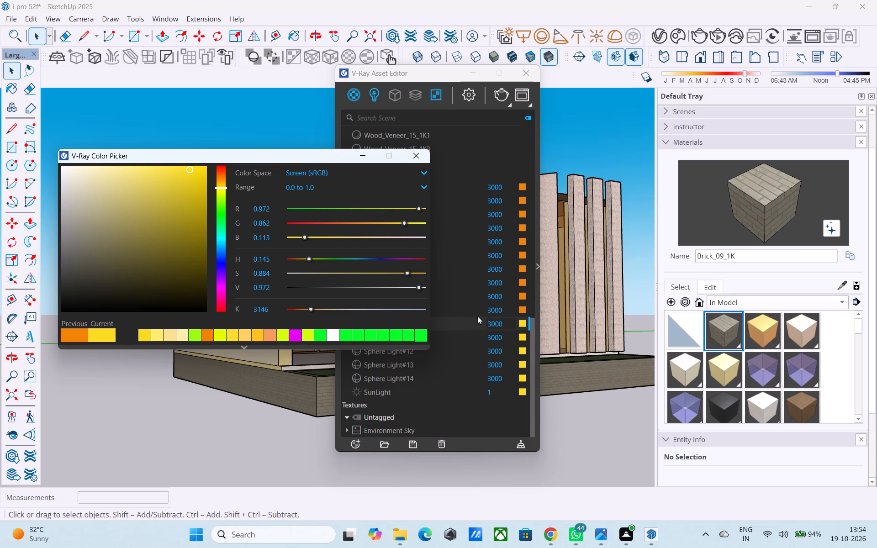
click(523, 310)
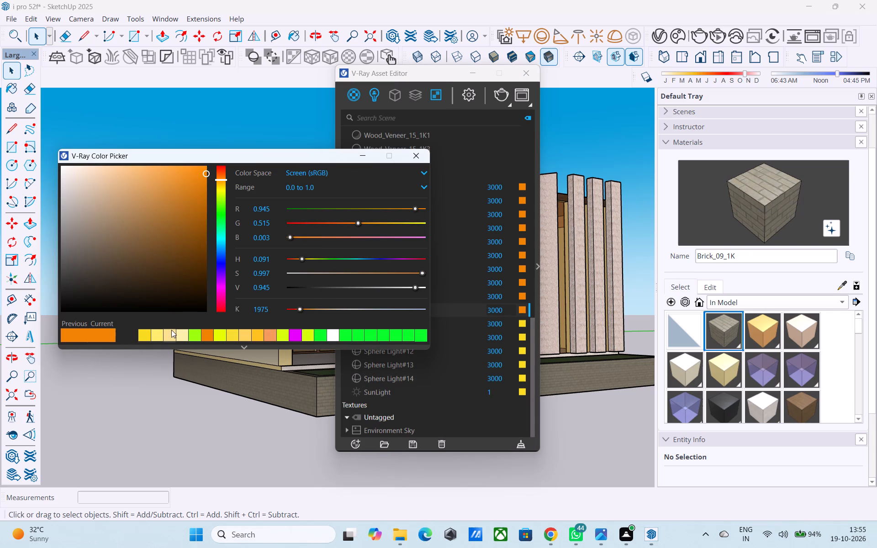
click(145, 338)
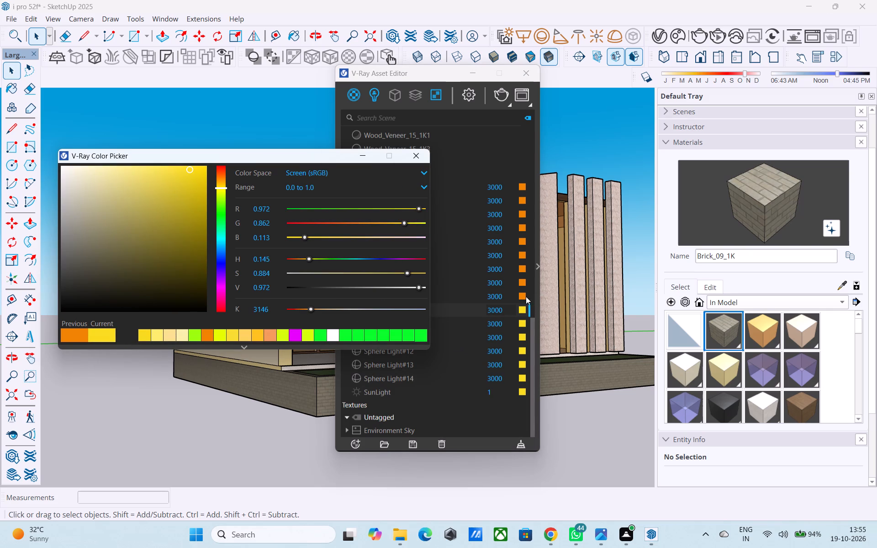
click(522, 295)
click(144, 332)
click(522, 283)
click(147, 334)
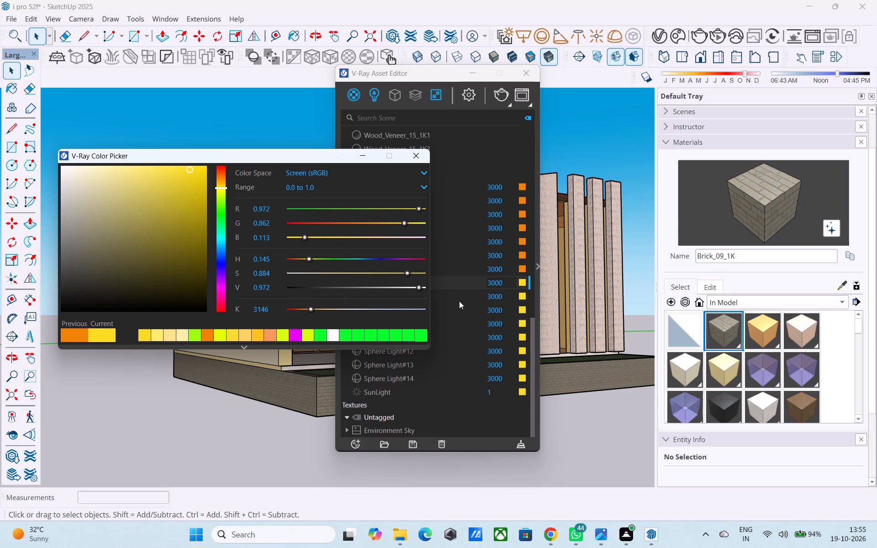
click(522, 269)
click(142, 332)
click(521, 255)
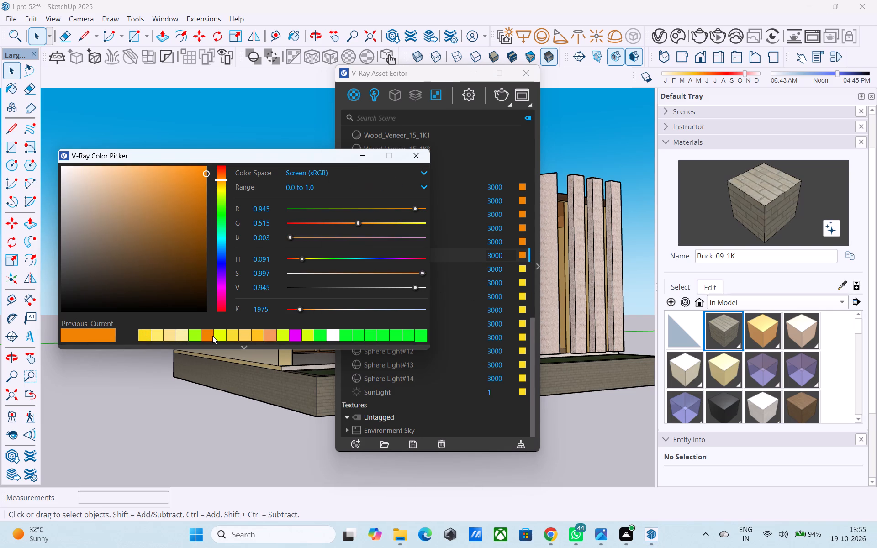
click(147, 330)
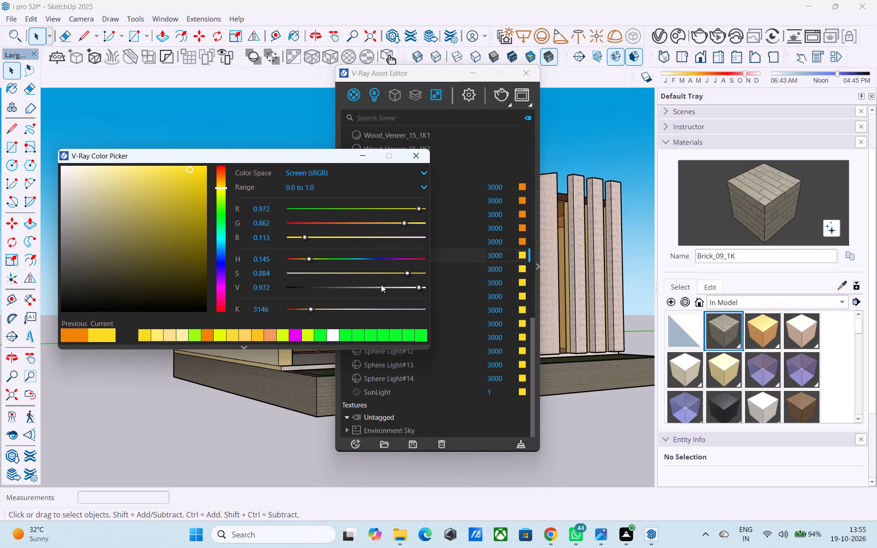
Set Sphere Light#4 down through Sphere Light#1 and Sphere Light to the same yellow, RGB 0.972, 0.862, 0.113, and close the Asset Editor.
click(521, 241)
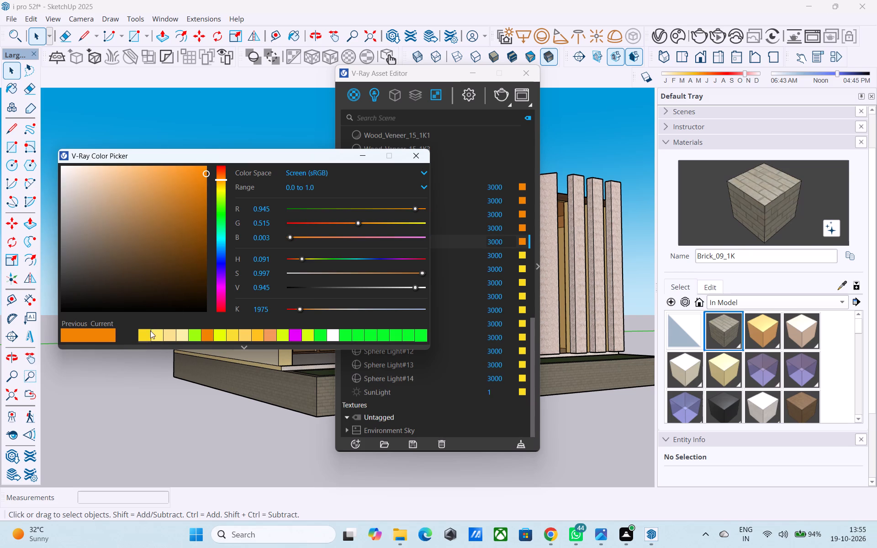
click(145, 334)
click(523, 227)
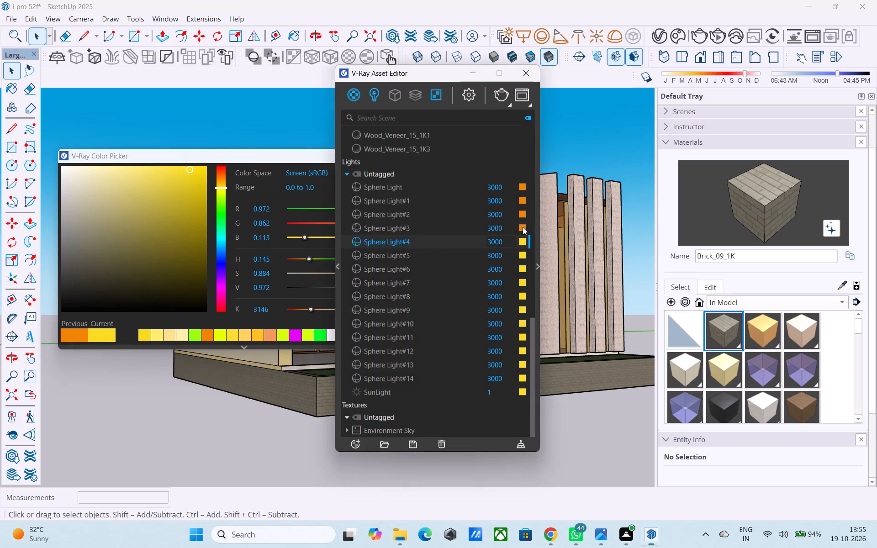
click(148, 331)
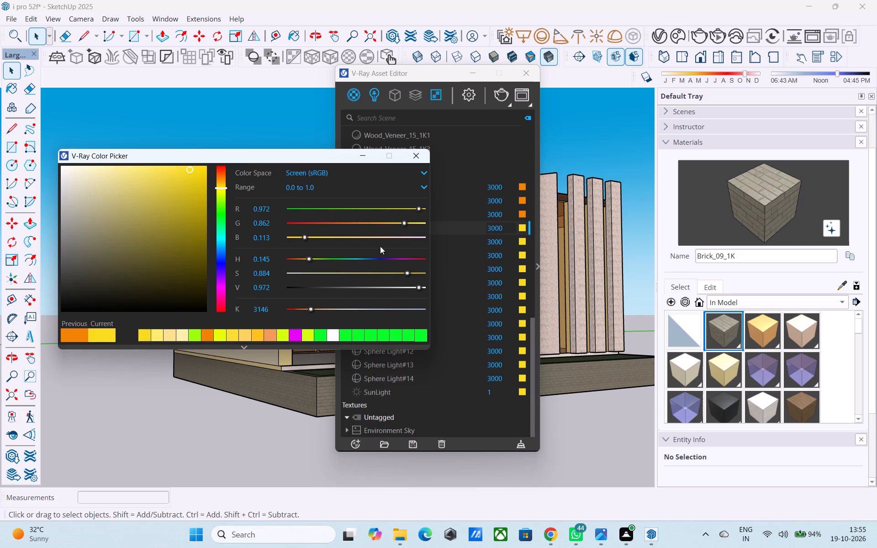
click(523, 214)
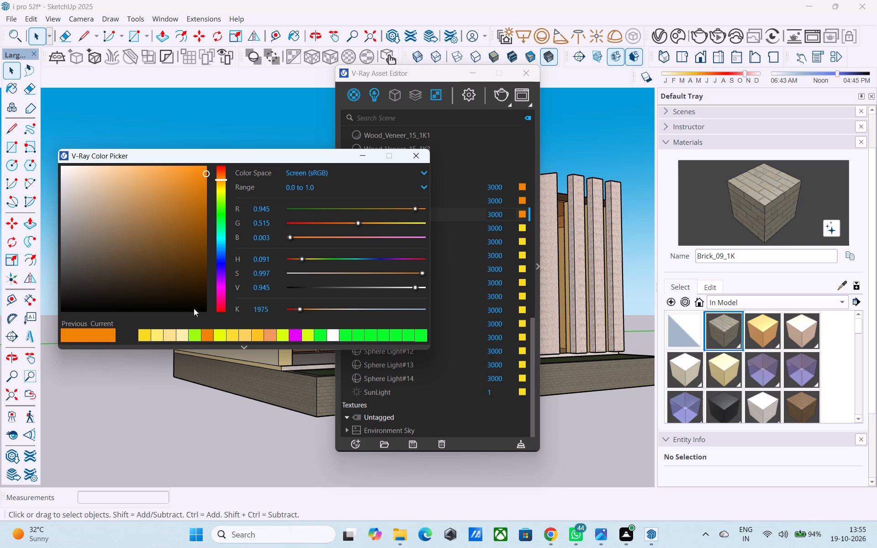
click(146, 338)
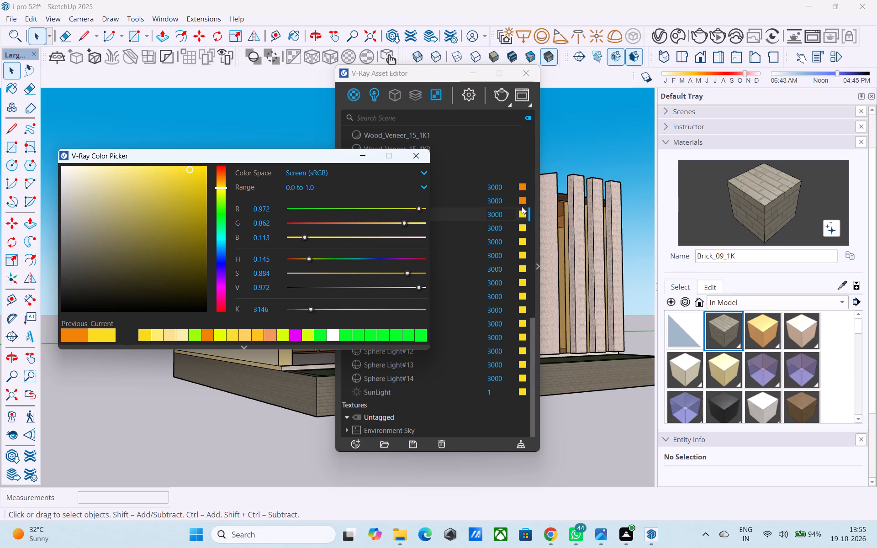
click(523, 201)
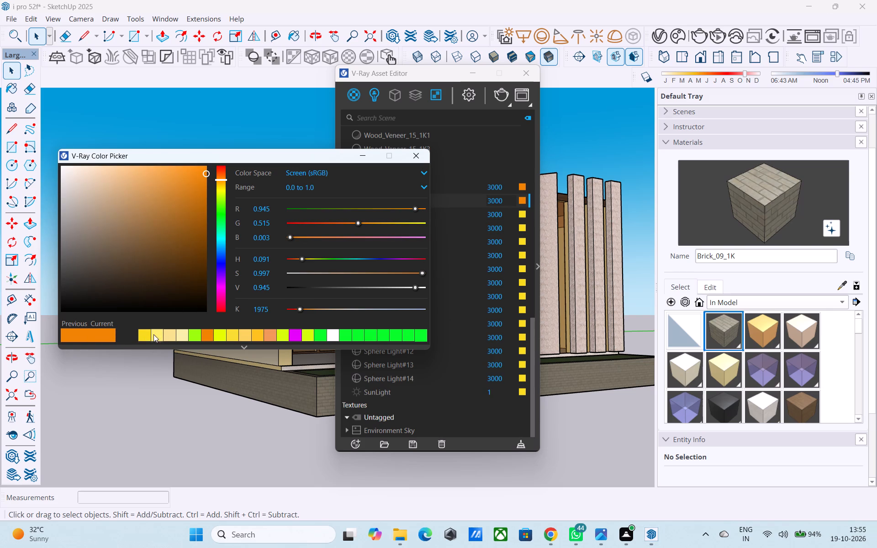
click(145, 334)
click(523, 187)
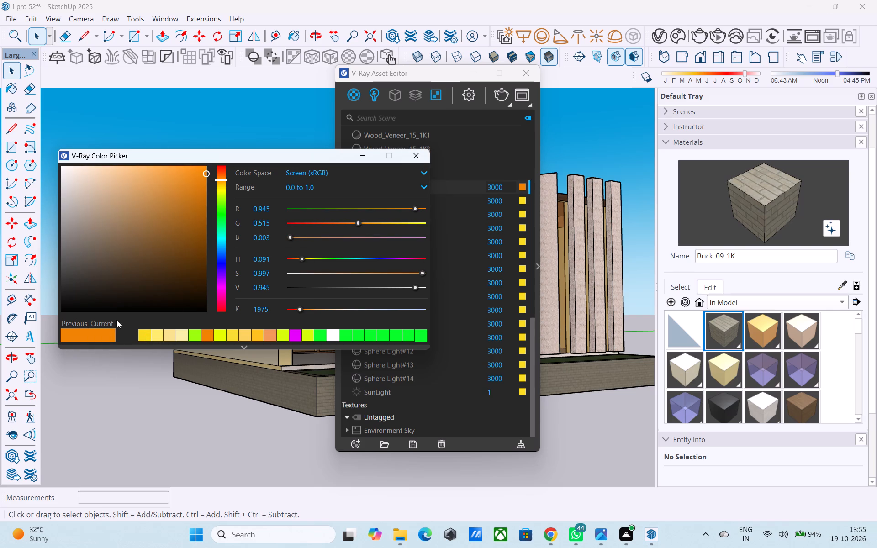
click(143, 333)
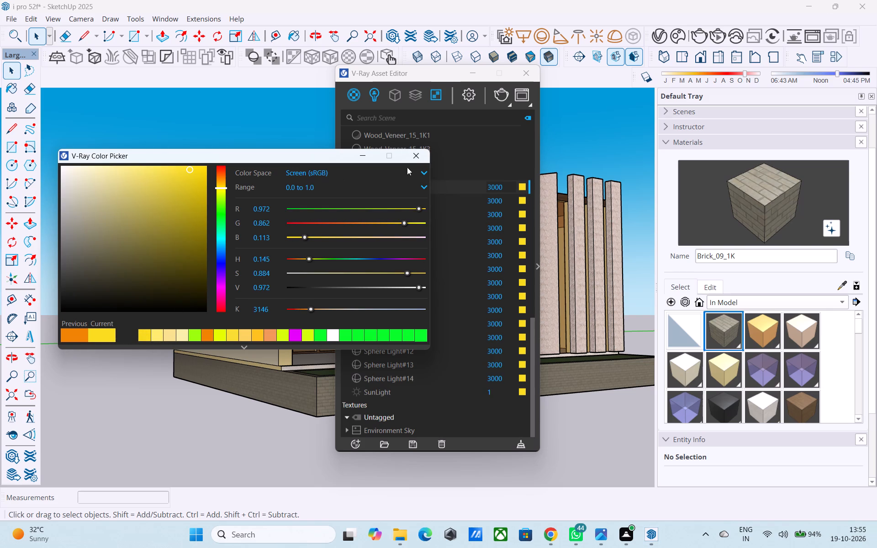
click(416, 157)
click(530, 76)
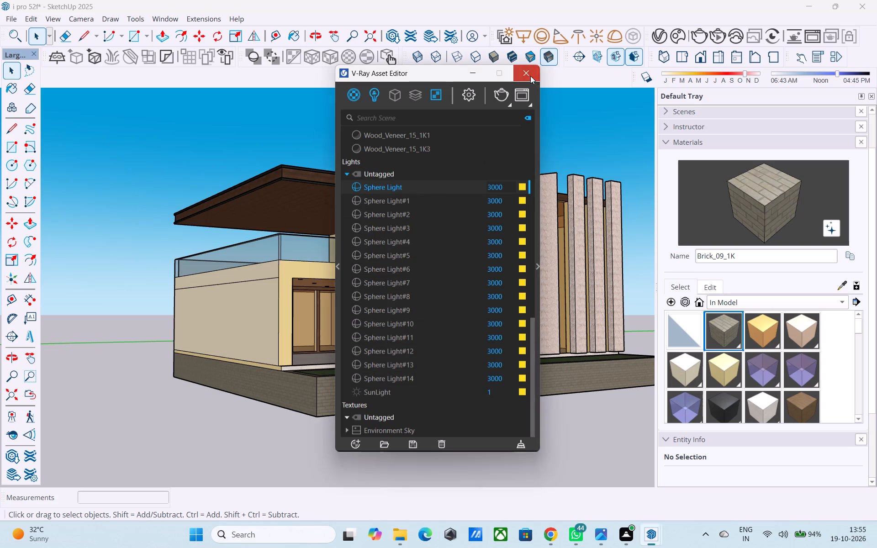
Examine the front facade, porch ceiling and balcony of the house from low and raised viewpoints.
middle_drag(481, 256, 413, 244)
scroll(397, 245, up, 1)
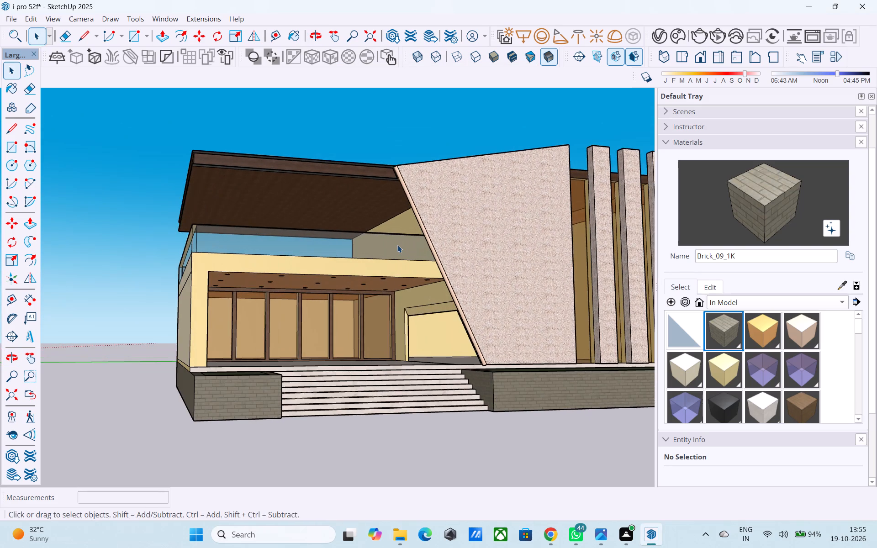
middle_drag(409, 245, 448, 249)
scroll(216, 229, down, 2)
middle_drag(408, 259, 416, 255)
scroll(444, 224, up, 1)
middle_drag(444, 225, 454, 255)
scroll(365, 160, up, 1)
middle_drag(317, 175, 305, 171)
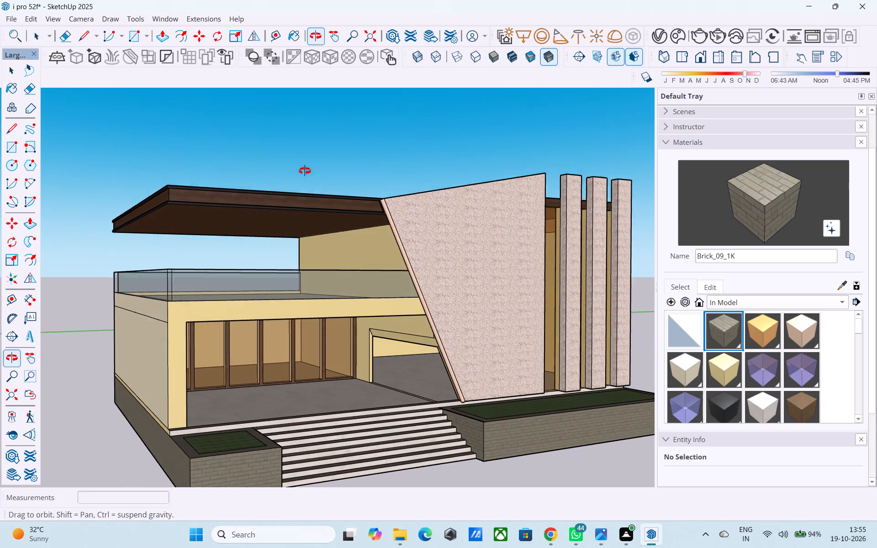
middle_drag(305, 171, 303, 170)
Open the group of the yellow frame around the porch and try the Default material on its front face.
scroll(202, 285, up, 2)
double_click(177, 312)
click(174, 311)
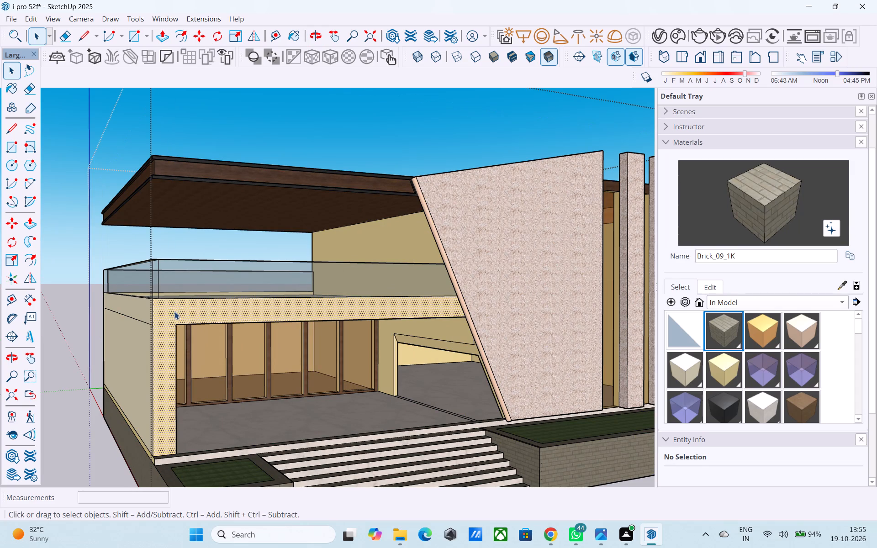
click(697, 344)
click(201, 313)
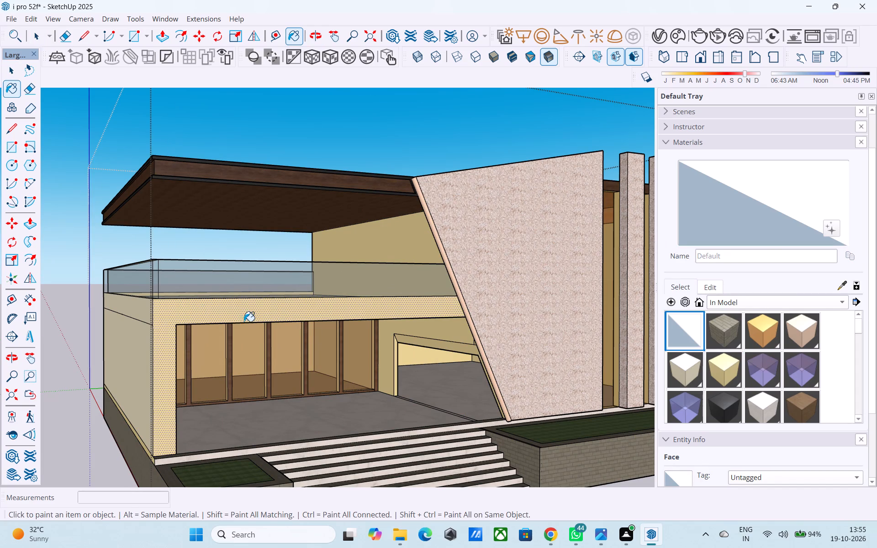
click(230, 318)
key(space)
click(230, 318)
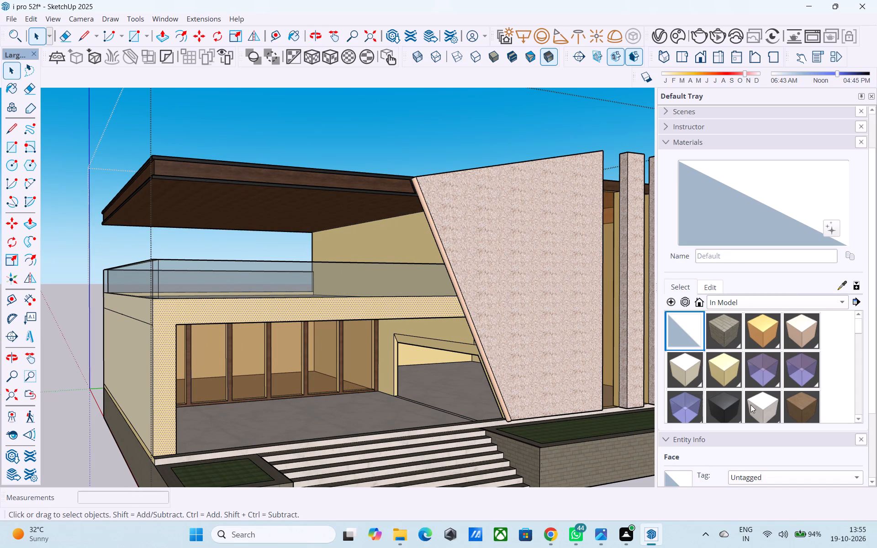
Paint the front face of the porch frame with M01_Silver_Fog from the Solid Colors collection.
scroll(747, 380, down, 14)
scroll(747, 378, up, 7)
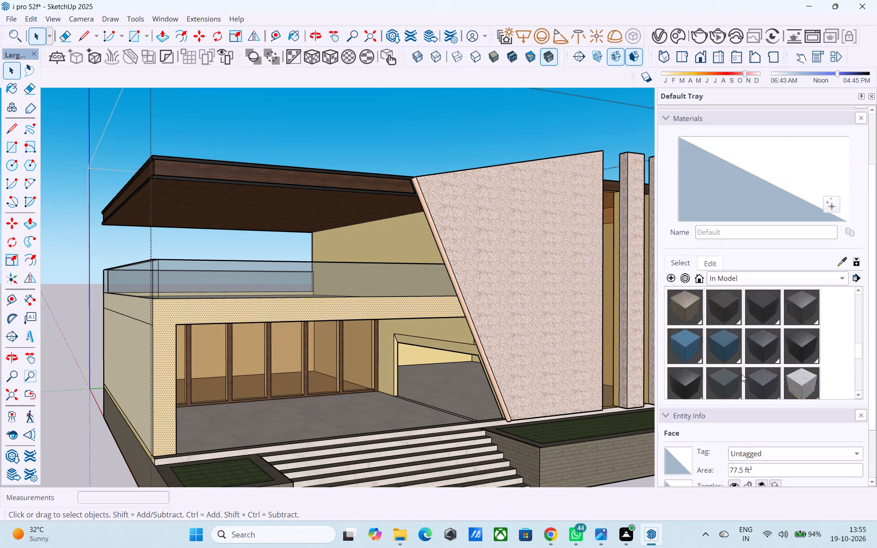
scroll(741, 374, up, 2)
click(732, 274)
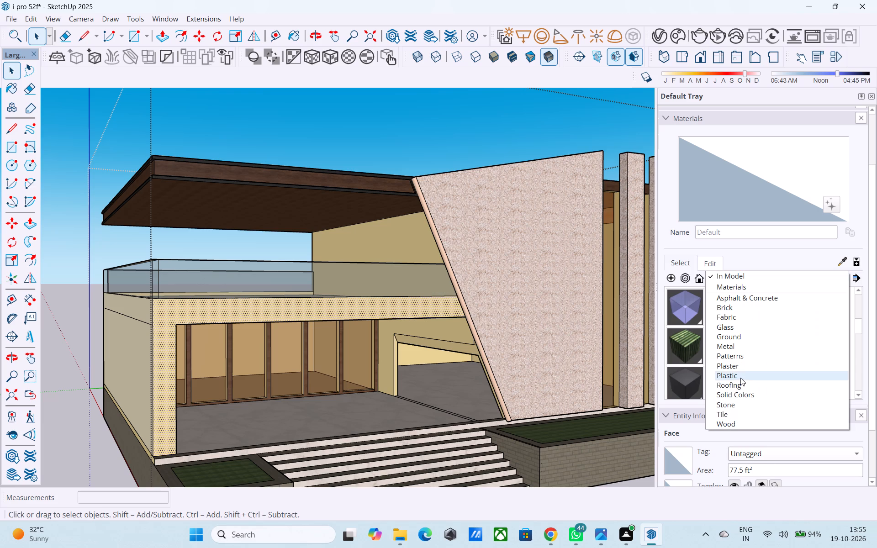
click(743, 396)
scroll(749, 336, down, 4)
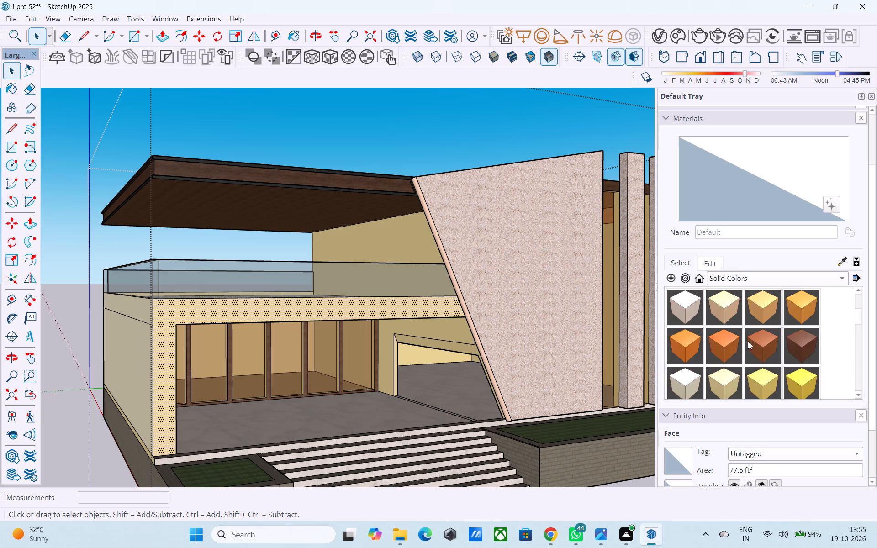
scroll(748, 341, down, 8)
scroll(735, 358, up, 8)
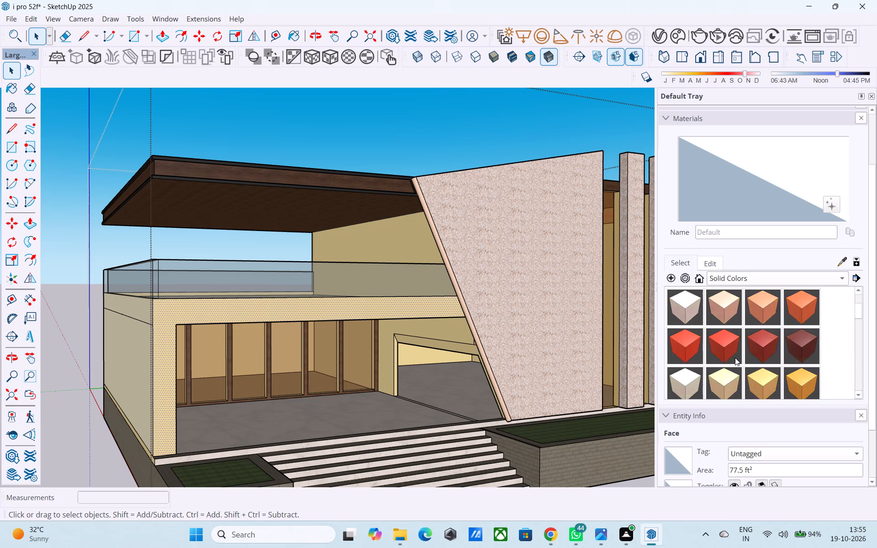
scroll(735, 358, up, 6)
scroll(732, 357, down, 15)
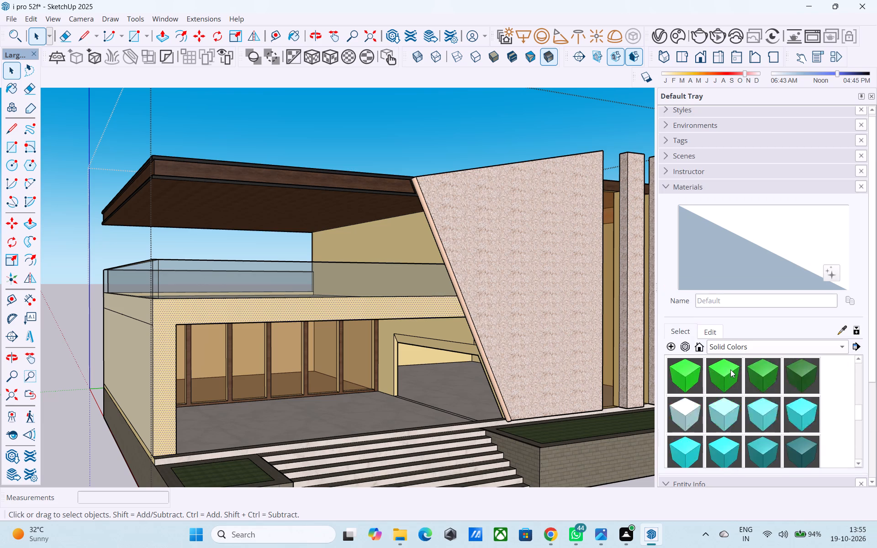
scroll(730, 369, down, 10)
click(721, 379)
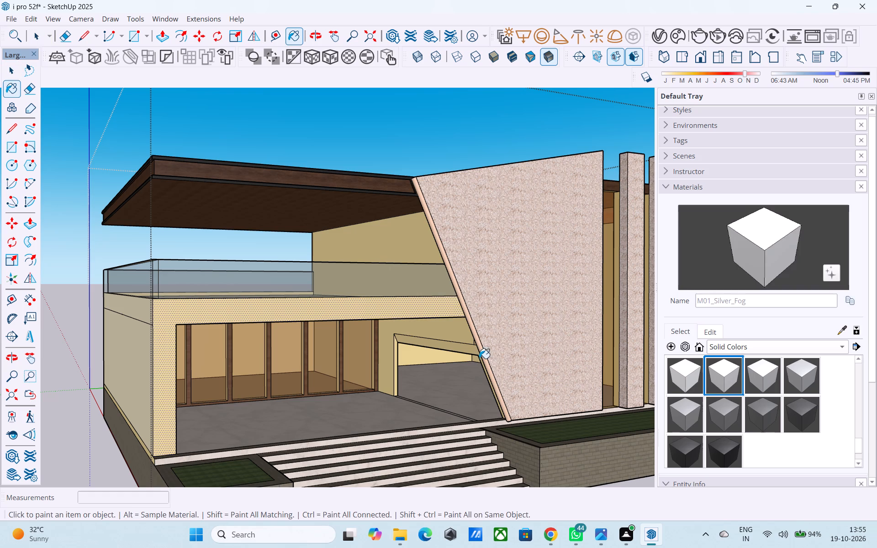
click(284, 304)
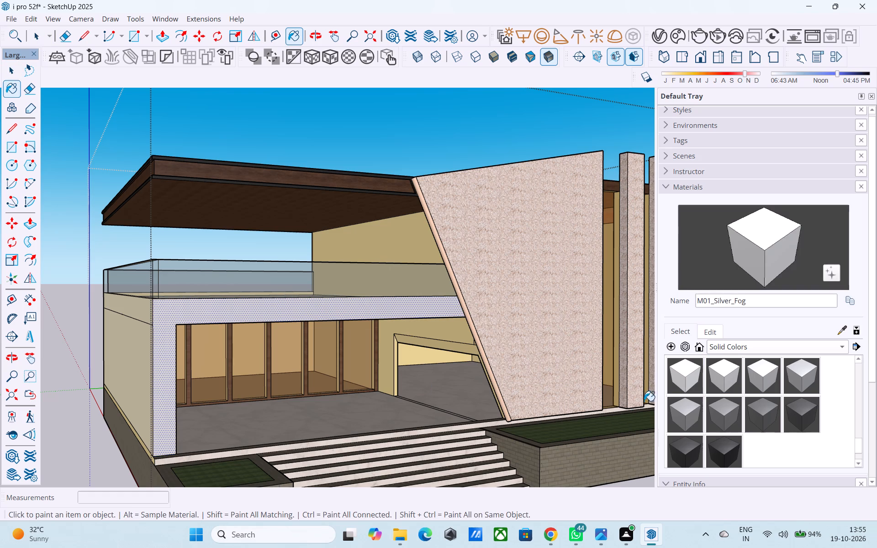
Repaint the front face of the porch frame with the solid colour M00_Soft_Cloud and leave the group.
click(692, 383)
click(195, 319)
key(space)
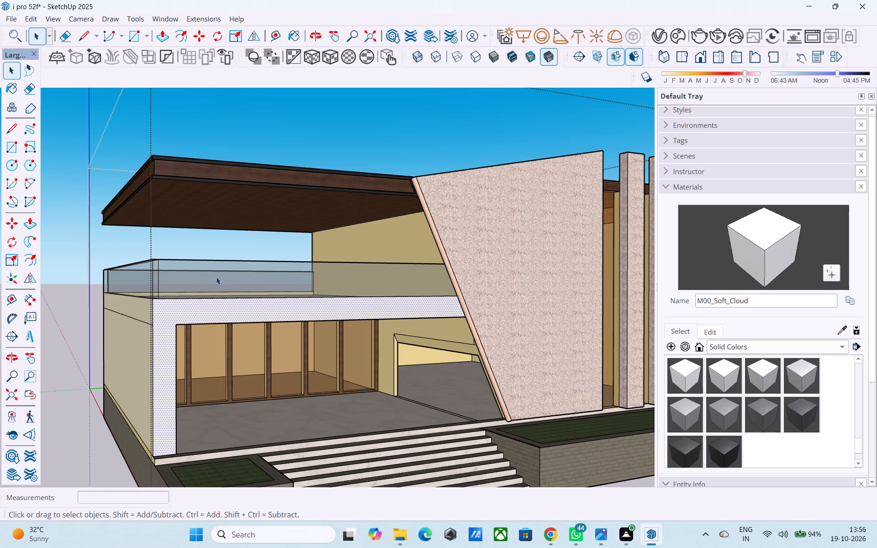
scroll(219, 263, down, 3)
click(89, 344)
Examine the repainted porch frame together with the ceiling, balcony and whole front facade from several angles.
middle_drag(187, 352, 169, 348)
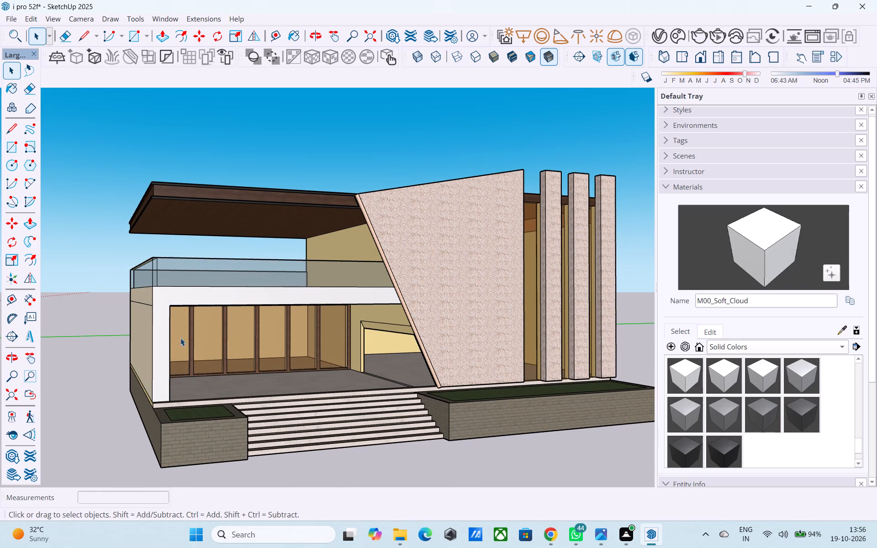
middle_drag(225, 280, 248, 293)
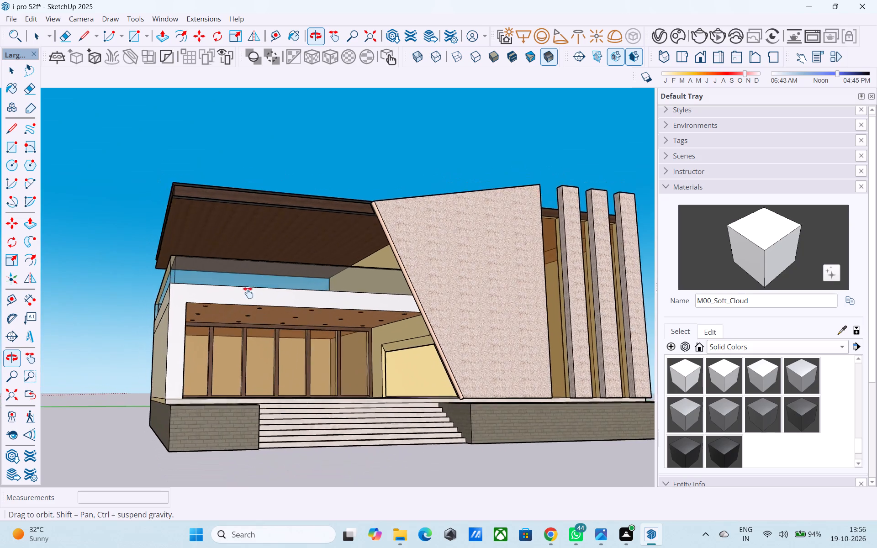
middle_drag(248, 293, 248, 293)
scroll(248, 293, up, 3)
middle_drag(249, 310, 246, 295)
scroll(244, 296, down, 3)
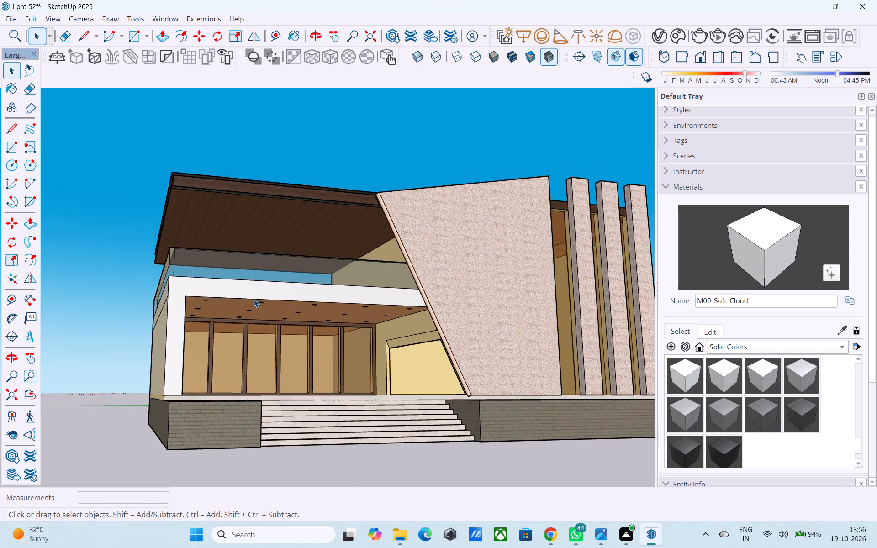
shift+middle_drag(281, 298, 259, 323)
middle_drag(259, 324, 277, 317)
middle_drag(292, 331, 285, 325)
scroll(284, 325, down, 1)
shift+middle_drag(285, 328, 301, 329)
middle_drag(301, 329, 296, 353)
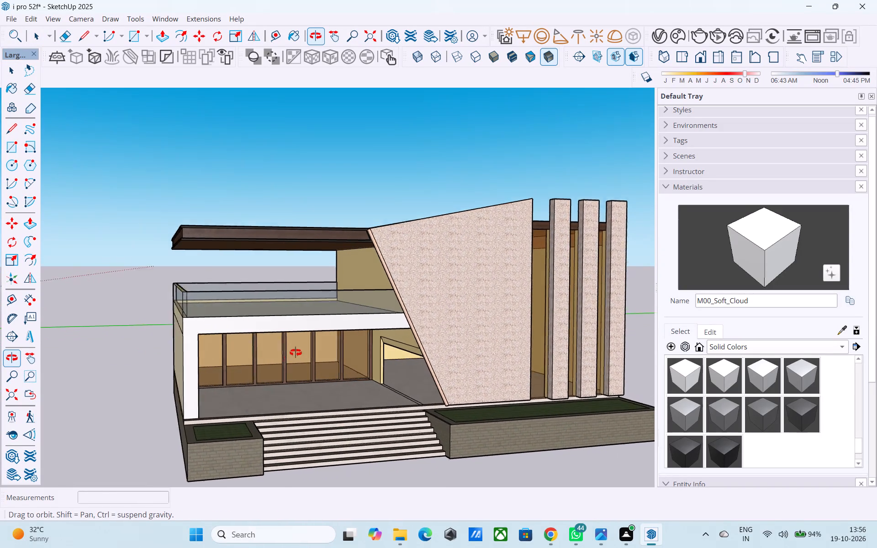
Render the front facade in V-Ray from a low angle, examine the porch lights up close and close the frame buffer.
middle_drag(296, 353, 278, 338)
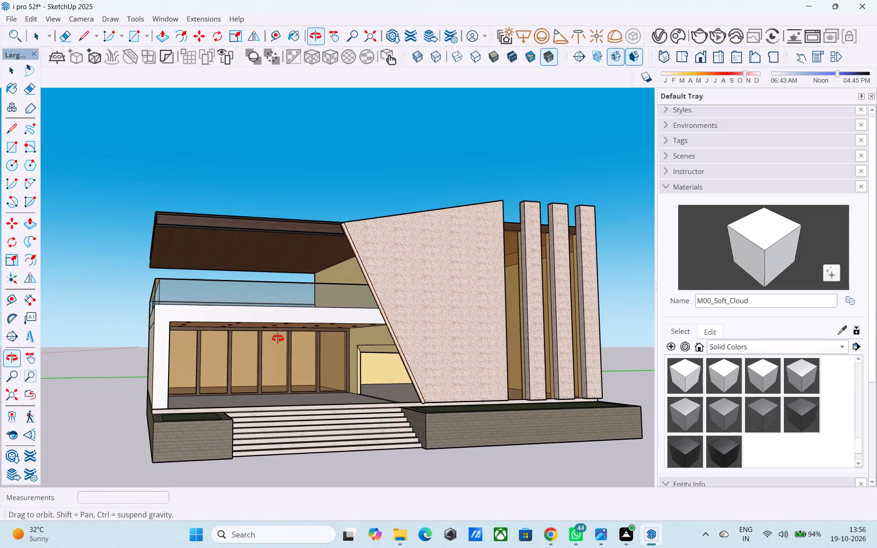
middle_drag(278, 338, 182, 336)
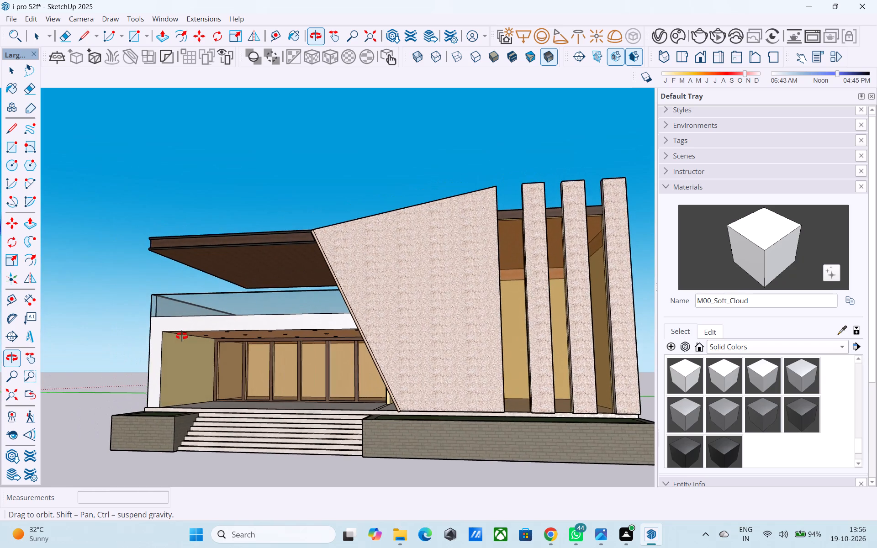
middle_drag(182, 336, 180, 336)
scroll(180, 335, up, 1)
shift+middle_drag(180, 335, 137, 329)
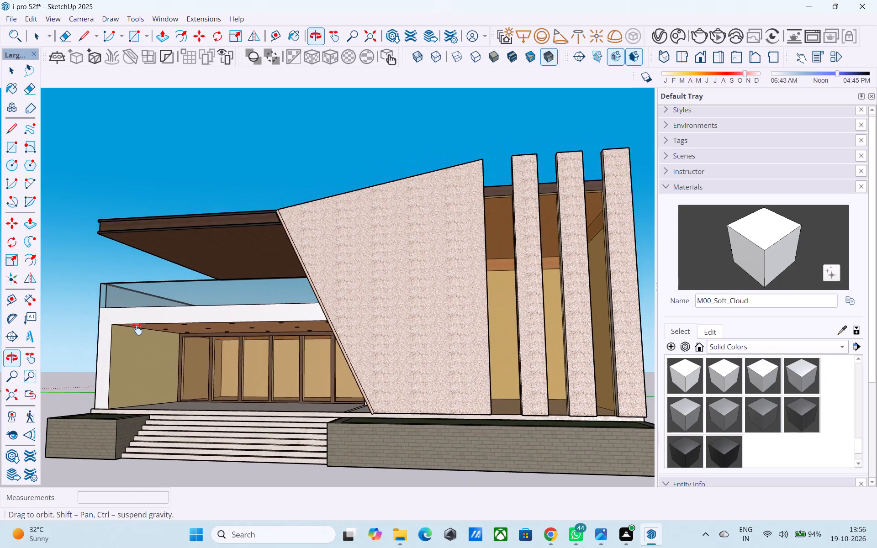
shift+middle_drag(137, 329, 140, 330)
scroll(140, 330, down, 1)
shift+middle_drag(146, 326, 167, 326)
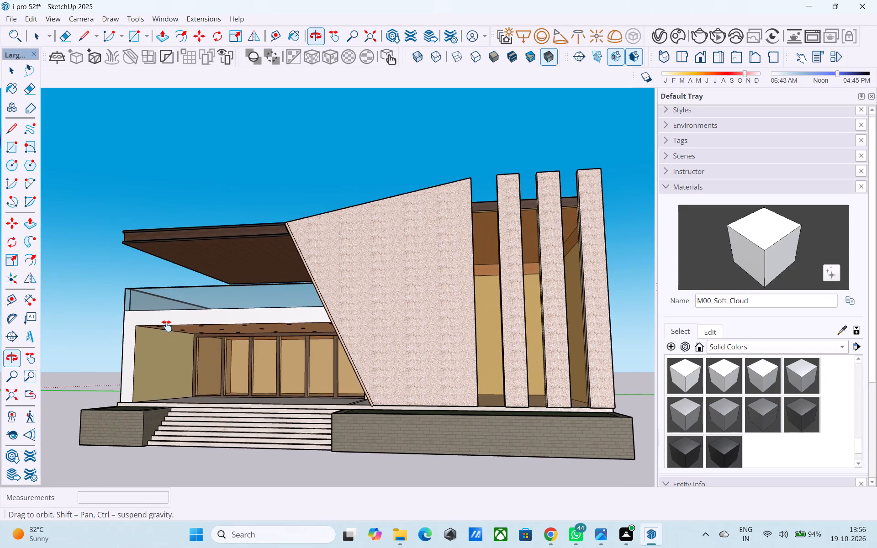
shift+middle_drag(167, 326, 169, 328)
click(692, 33)
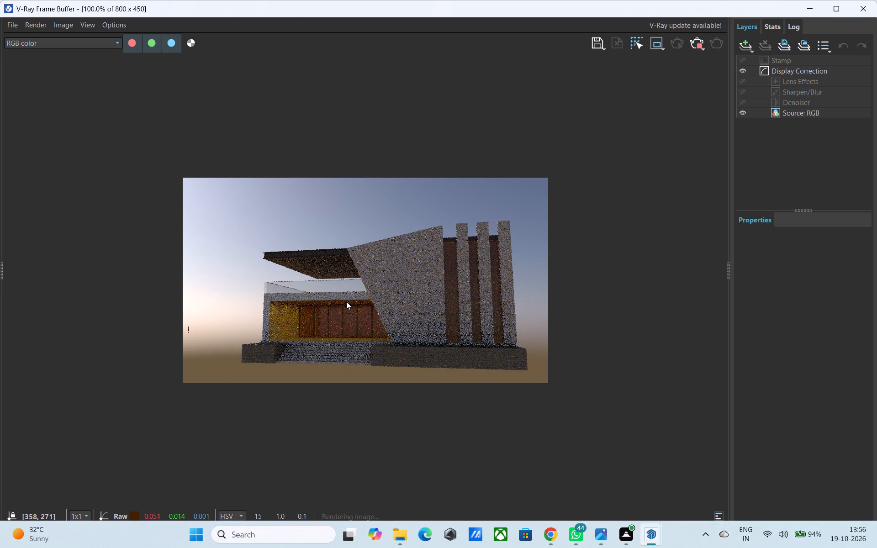
scroll(343, 307, up, 1)
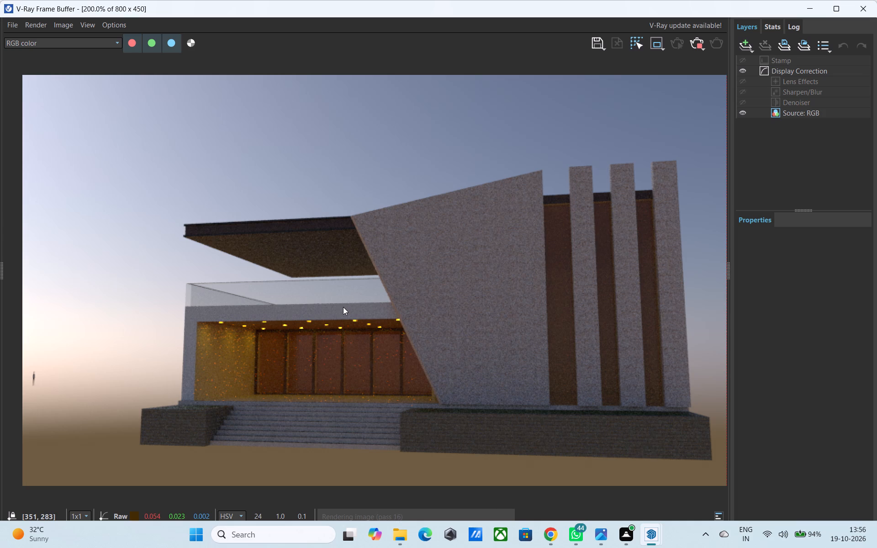
scroll(337, 319, up, 1)
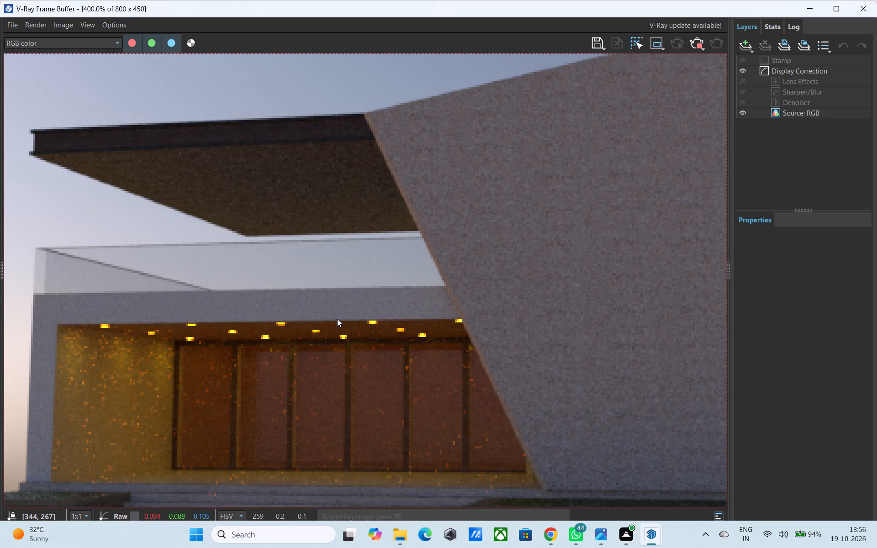
scroll(337, 319, down, 1)
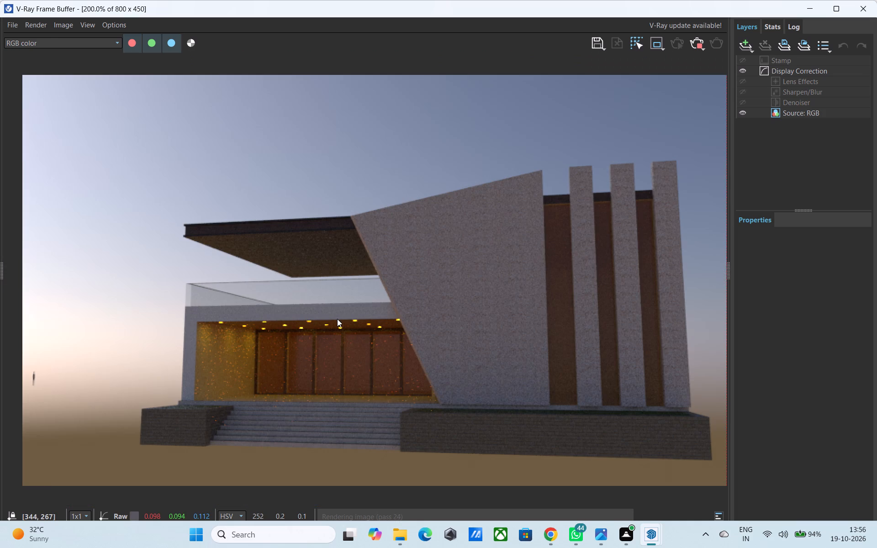
click(858, 9)
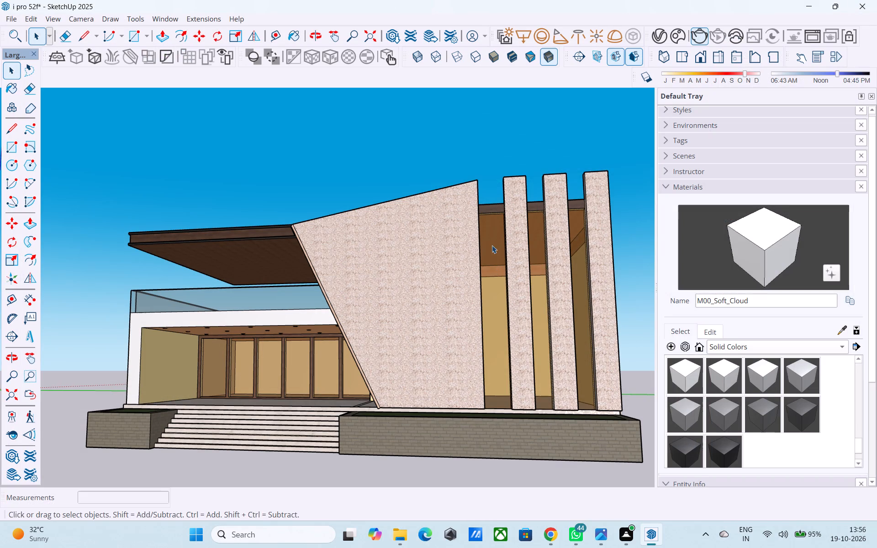
Place the 3D text MAXX AURA in Tahoma Regular, 10" high and extruded 1", on the slanted stone wall of the facade.
scroll(464, 253, down, 1)
middle_click(421, 291)
click(23, 334)
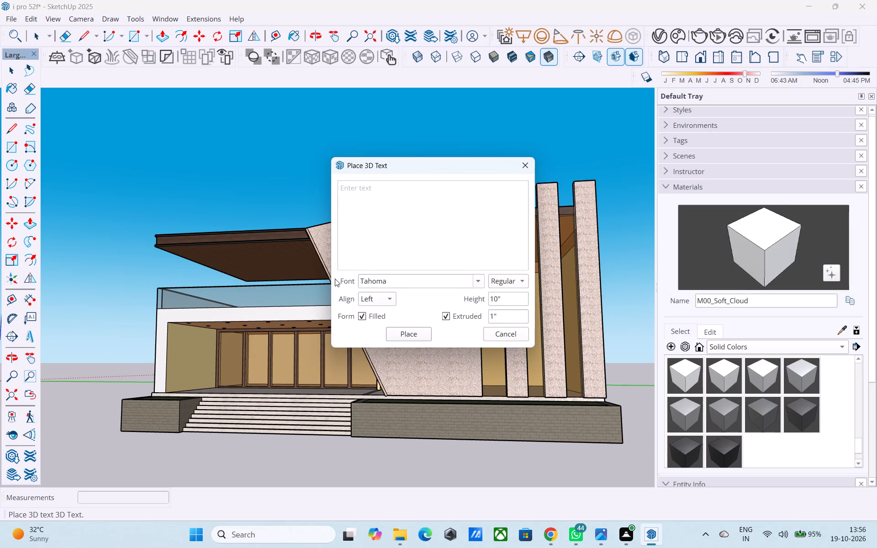
text(MAXX)
key(space)
text(AURA)
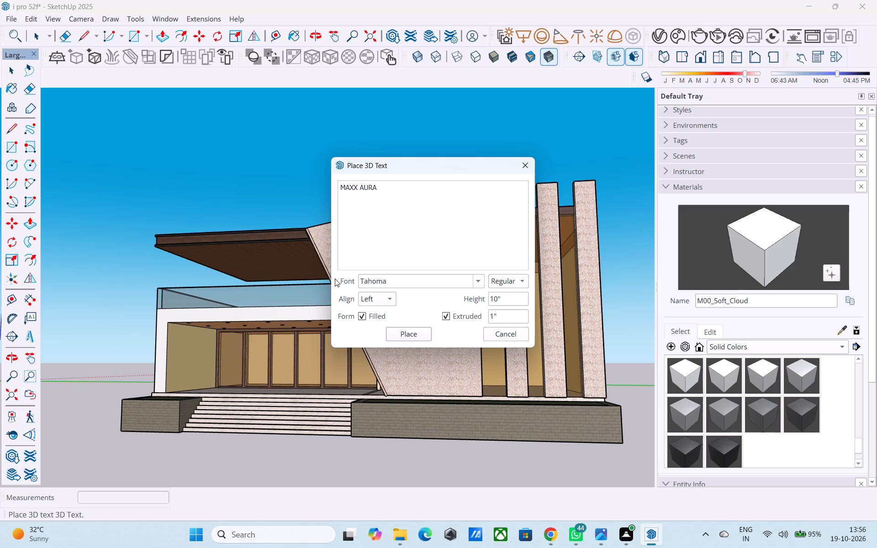
click(400, 332)
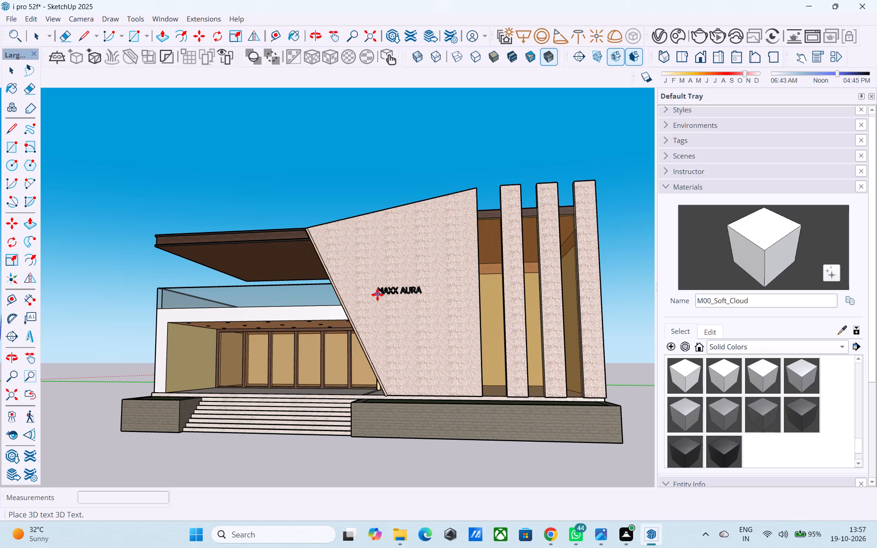
click(377, 294)
key(space)
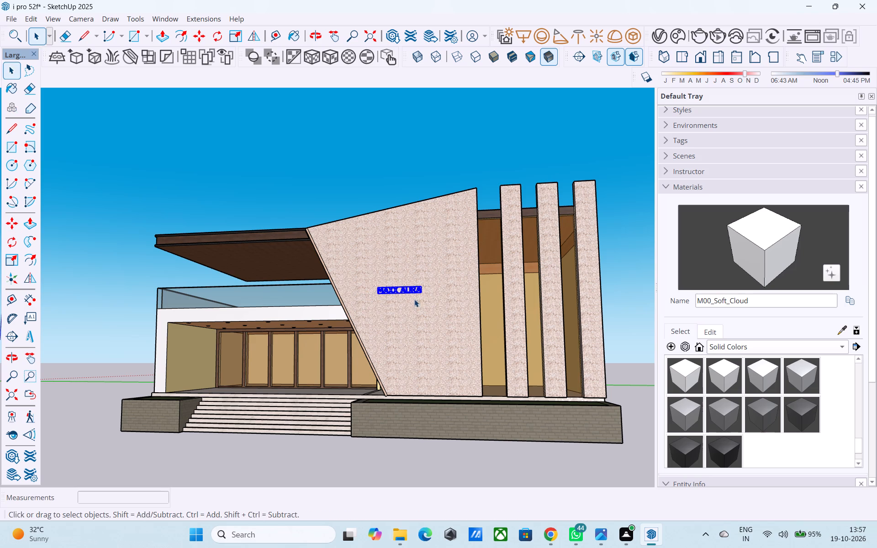
Enlarge the MAXX AURA text uniformly by its upper corner at the final A.
key(s)
scroll(415, 290, up, 9)
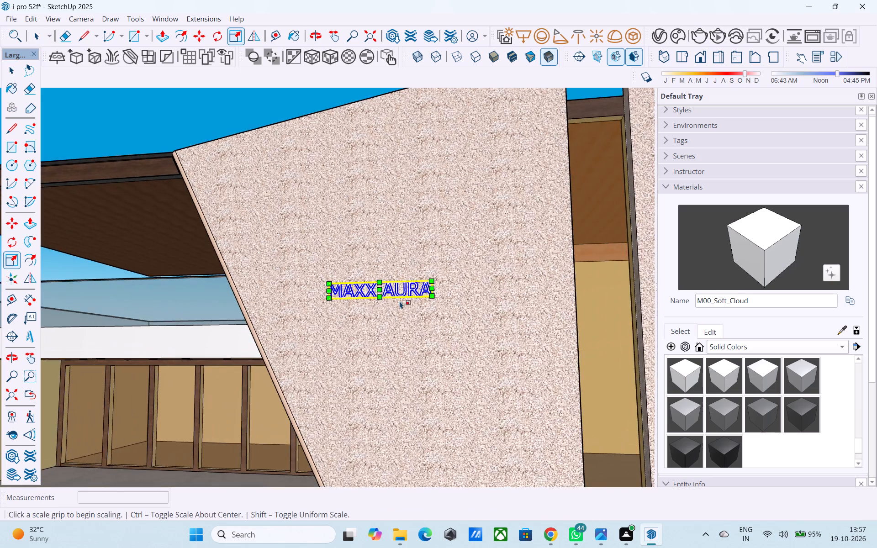
scroll(400, 301, up, 6)
scroll(357, 295, up, 2)
drag(489, 256, 558, 207)
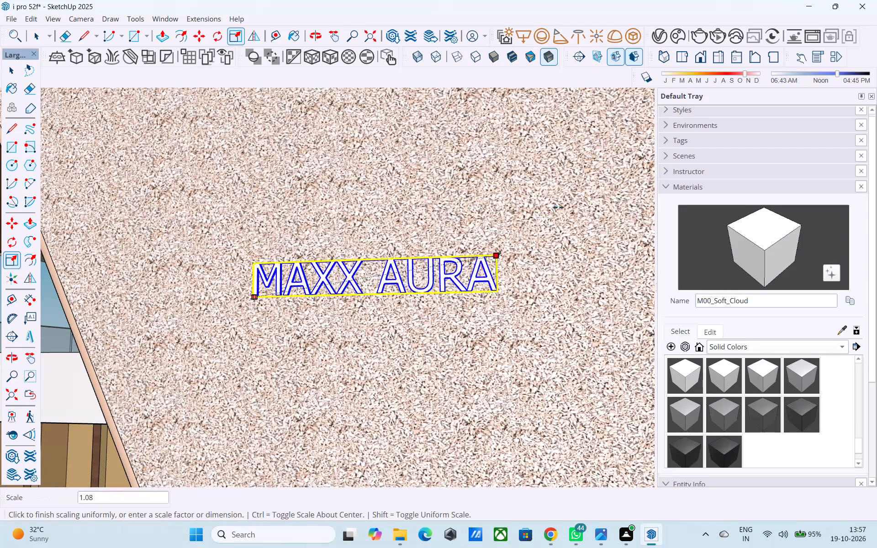
drag(558, 207, 498, 234)
scroll(571, 195, down, 15)
scroll(499, 228, up, 2)
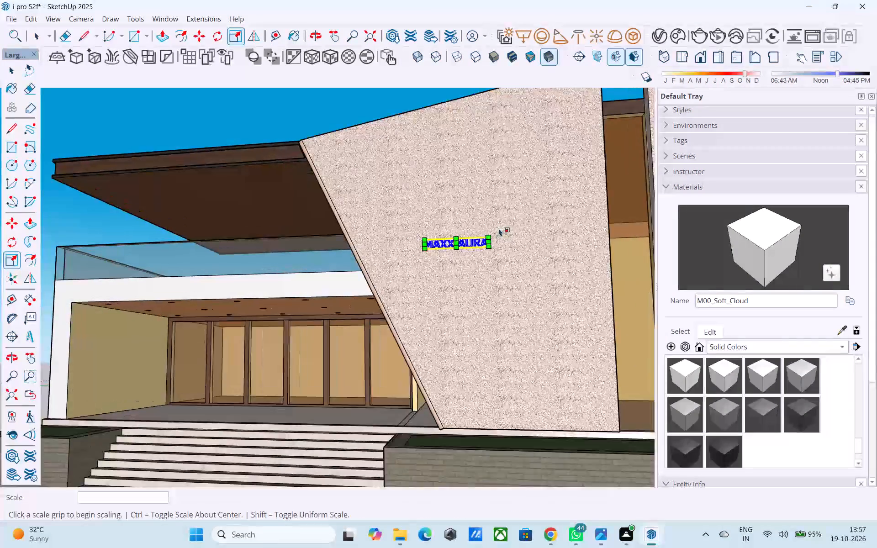
scroll(499, 228, up, 2)
drag(488, 239, 576, 190)
scroll(351, 239, down, 7)
middle_drag(300, 260, 300, 302)
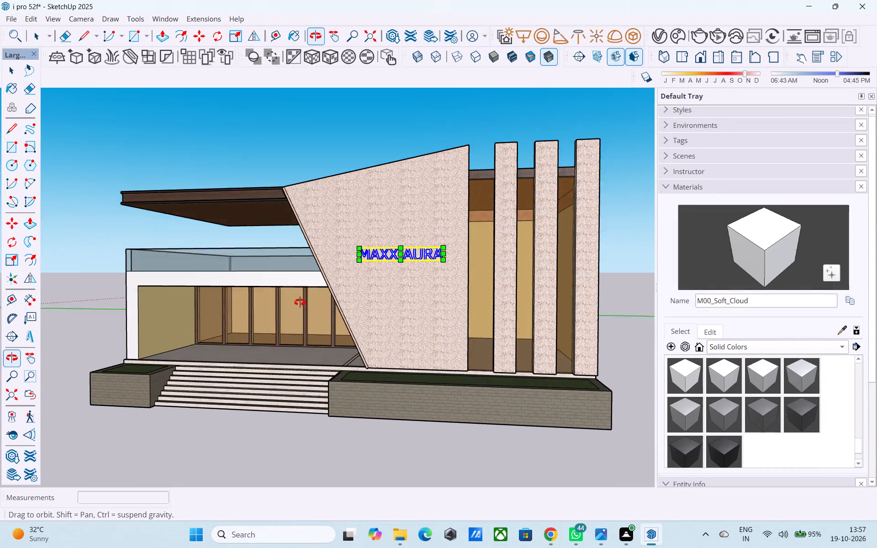
middle_drag(300, 302, 301, 306)
key(space)
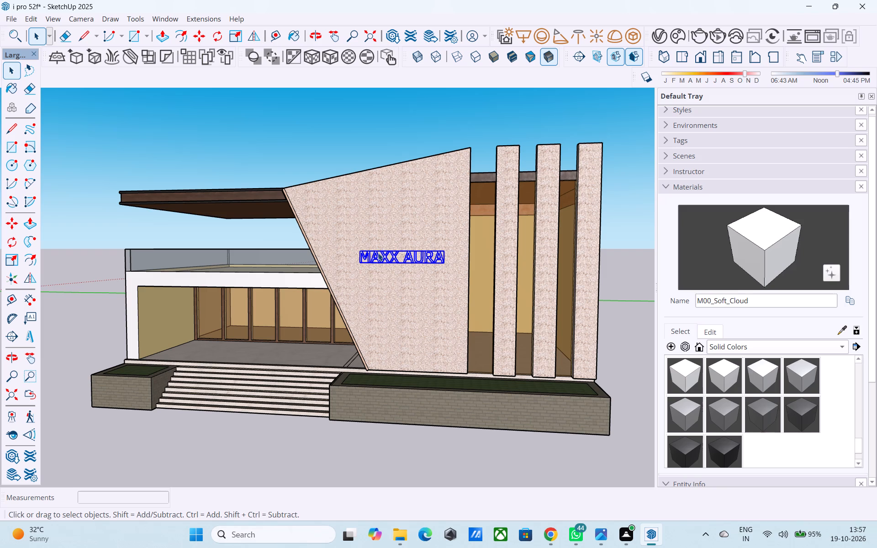
Scale the MAXX AURA text uniformly by about 1.24 from its upper corner at the M.
key(s)
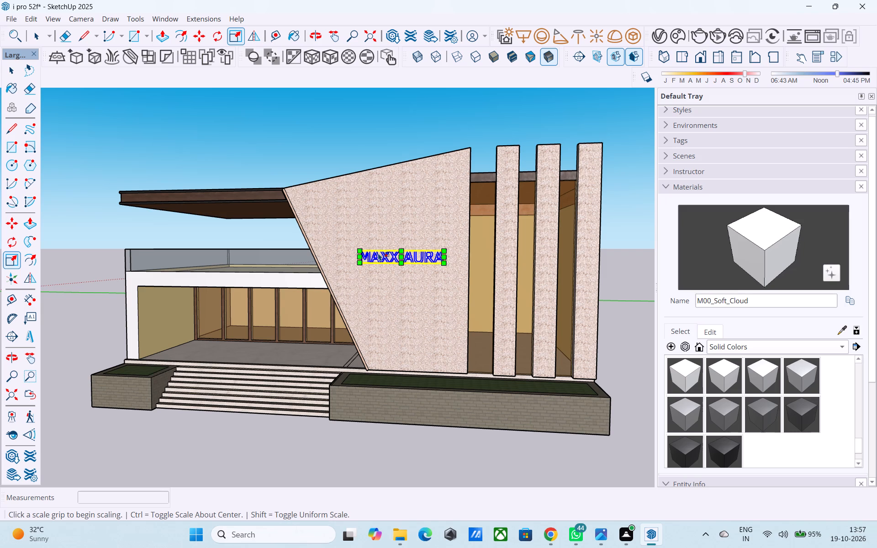
scroll(417, 245, up, 4)
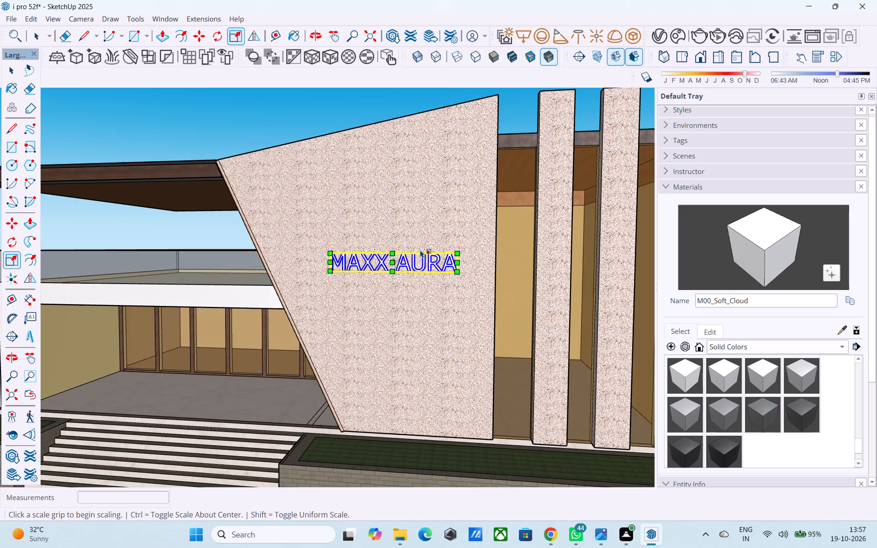
scroll(419, 249, up, 3)
scroll(314, 264, up, 2)
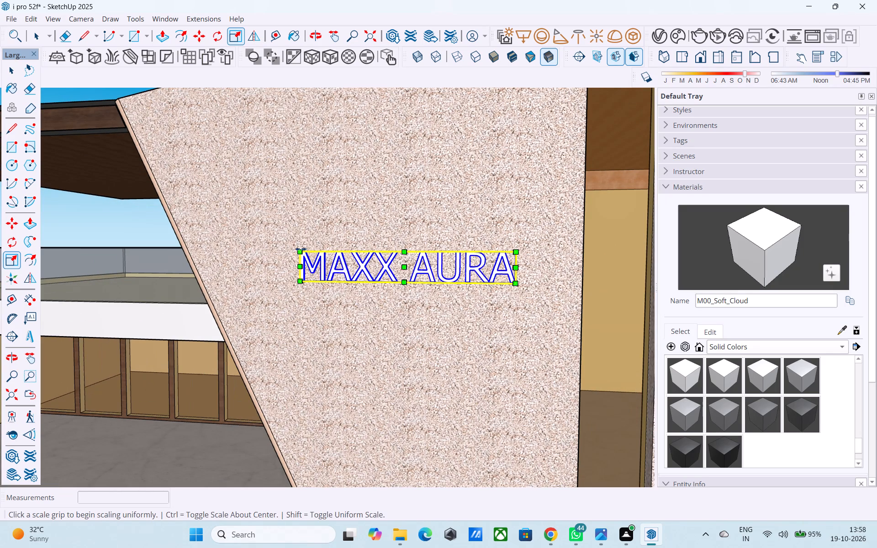
click(300, 253)
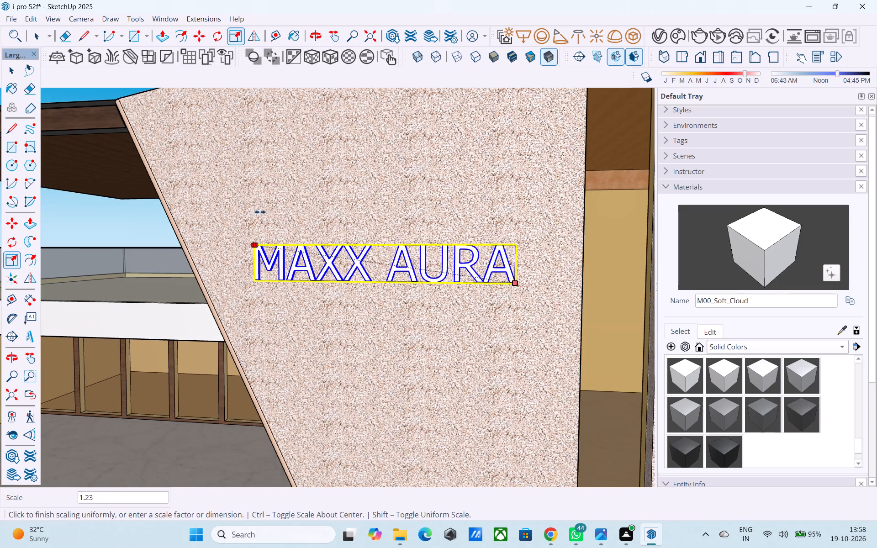
click(257, 216)
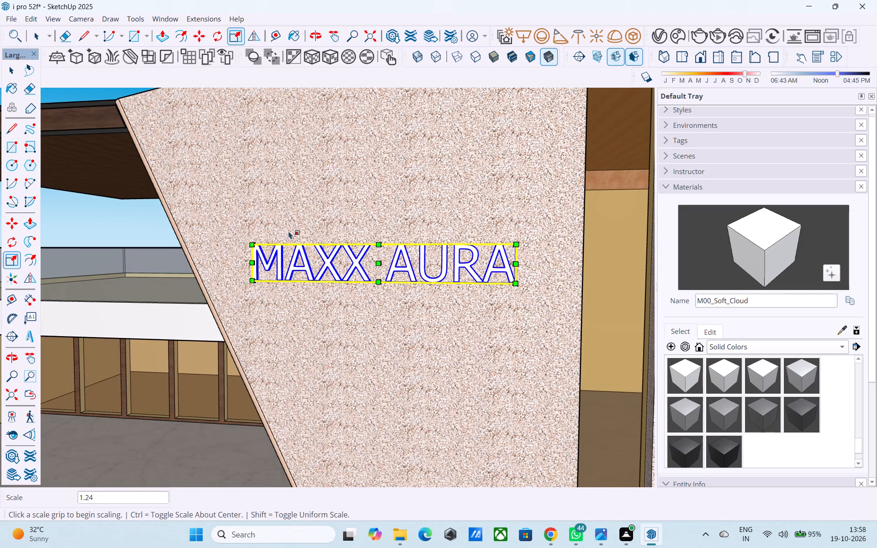
click(377, 242)
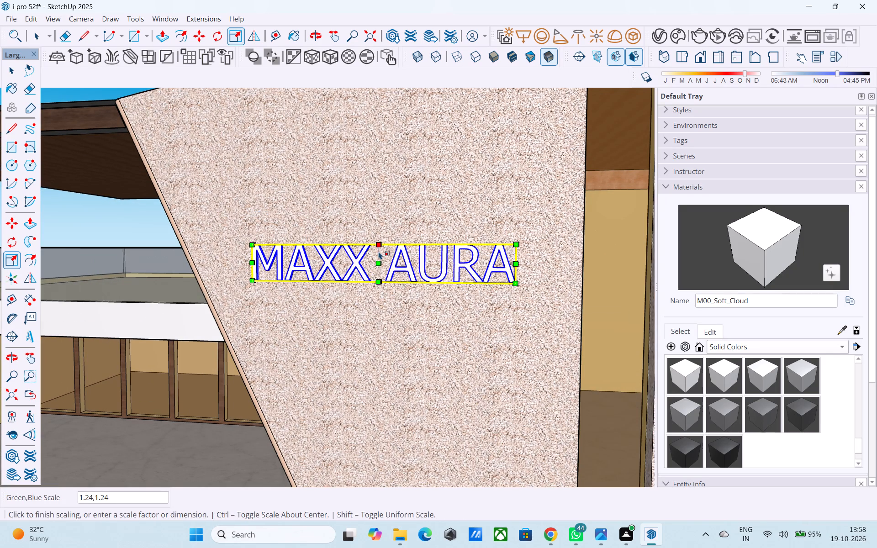
key(space)
Scale only the height of the MAXX AURA text to about 0.81.
middle_drag(375, 236, 372, 405)
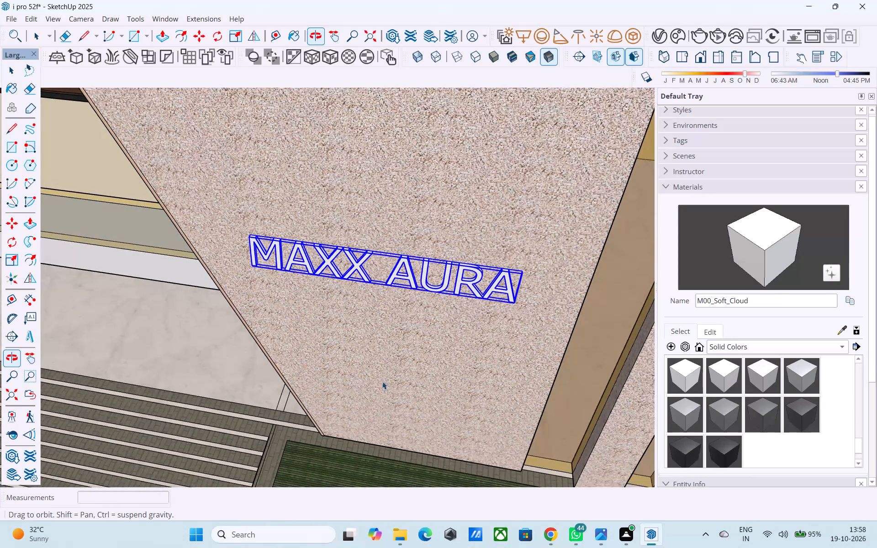
scroll(406, 283, up, 2)
key(s)
scroll(399, 259, up, 11)
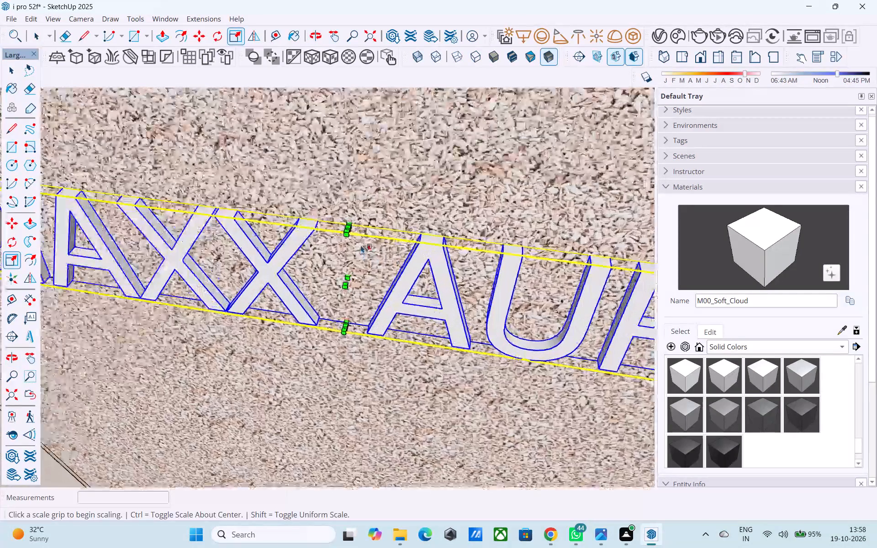
click(351, 227)
click(351, 251)
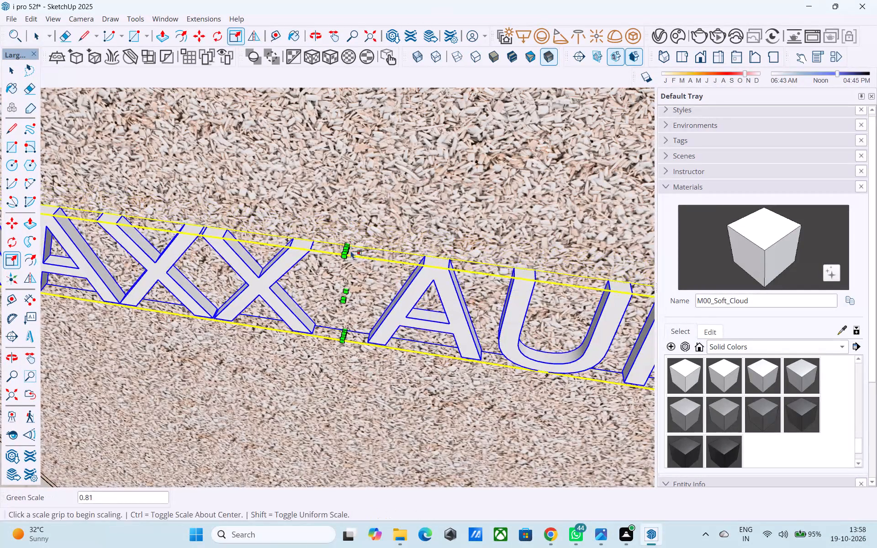
Scale only the width of the MAXX AURA text to about 1.10 from the final A's end.
scroll(351, 251, down, 14)
middle_drag(373, 284, 431, 199)
scroll(431, 199, down, 5)
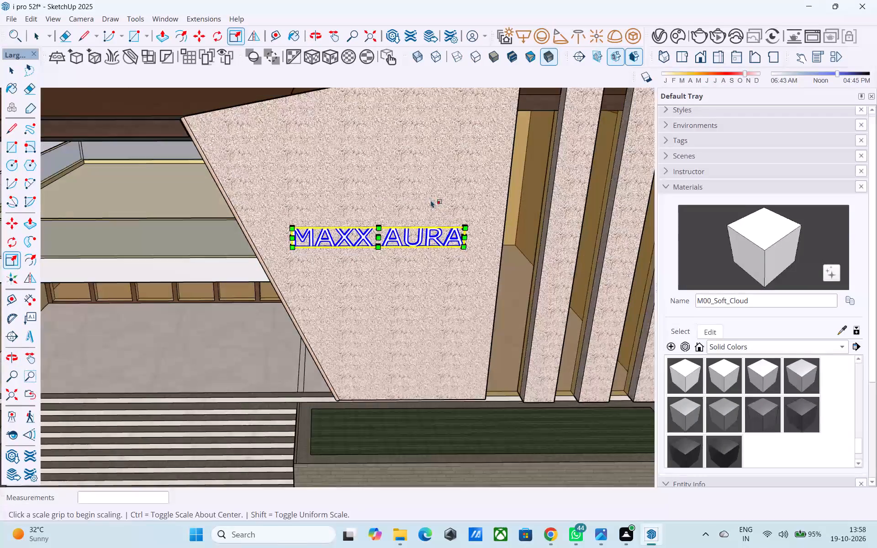
scroll(431, 200, down, 3)
middle_drag(428, 216, 429, 208)
scroll(436, 217, up, 8)
scroll(469, 234, up, 1)
middle_drag(474, 239, 428, 238)
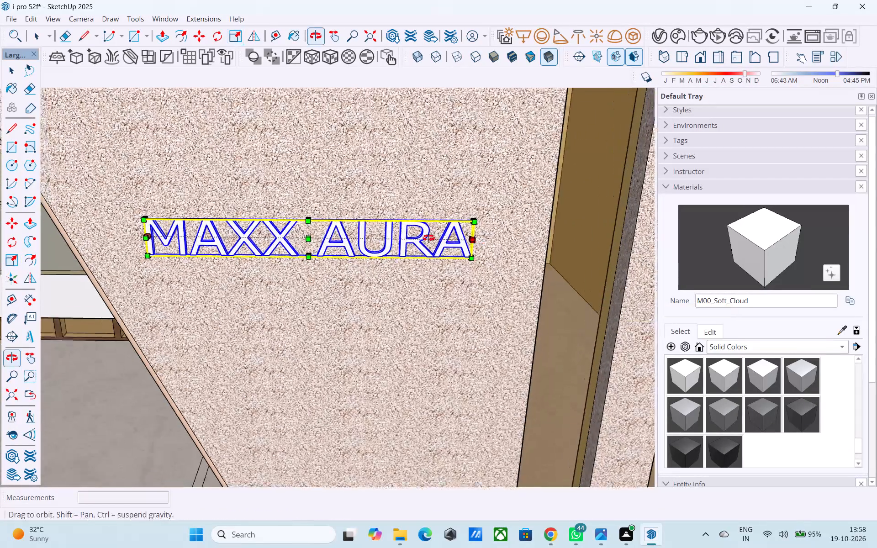
middle_drag(428, 238, 377, 240)
scroll(457, 269, up, 8)
middle_drag(504, 265, 397, 274)
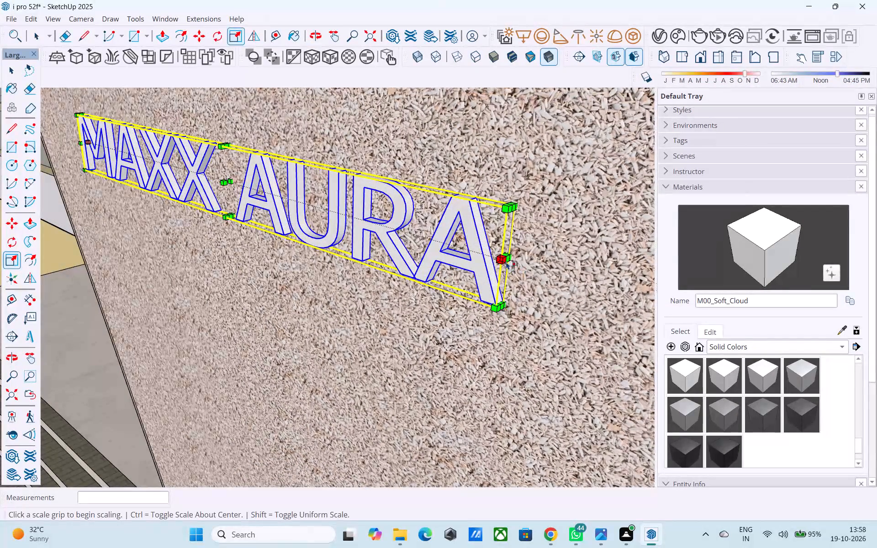
click(508, 258)
scroll(510, 258, down, 9)
middle_drag(511, 257, 588, 245)
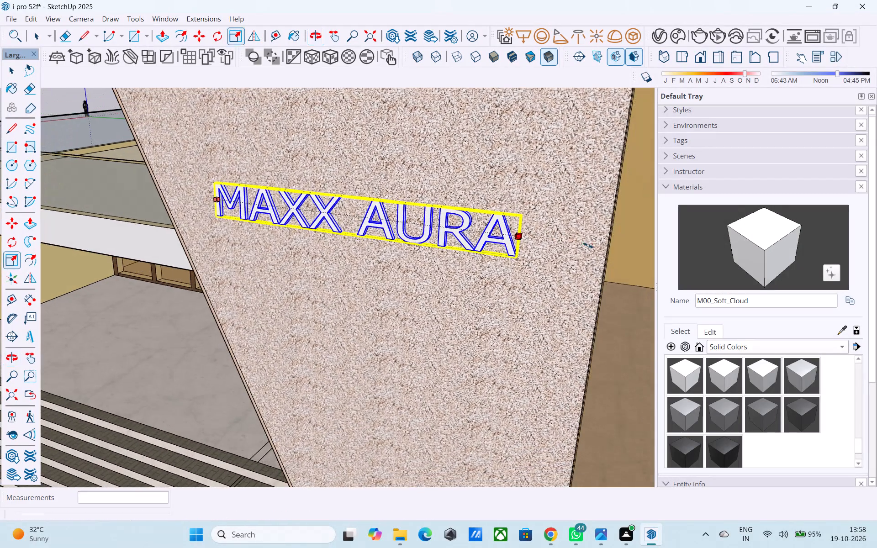
scroll(586, 245, down, 10)
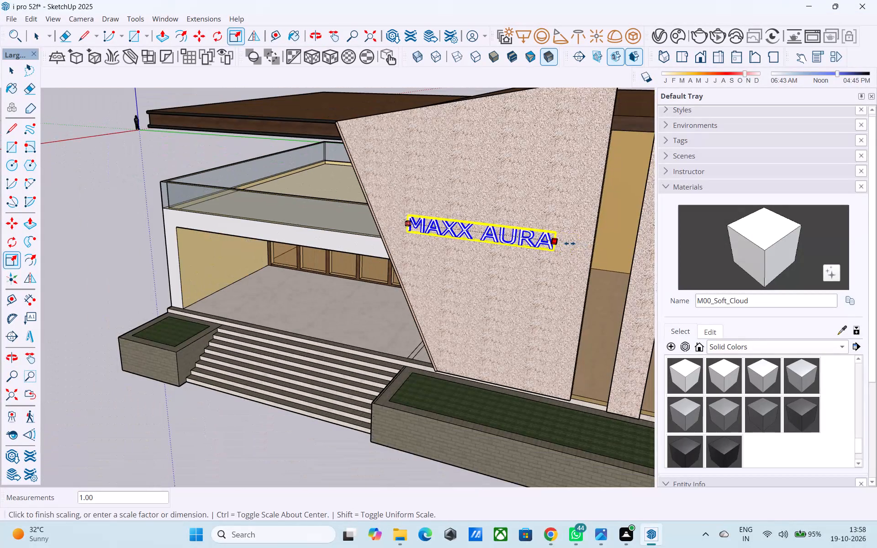
scroll(569, 243, up, 3)
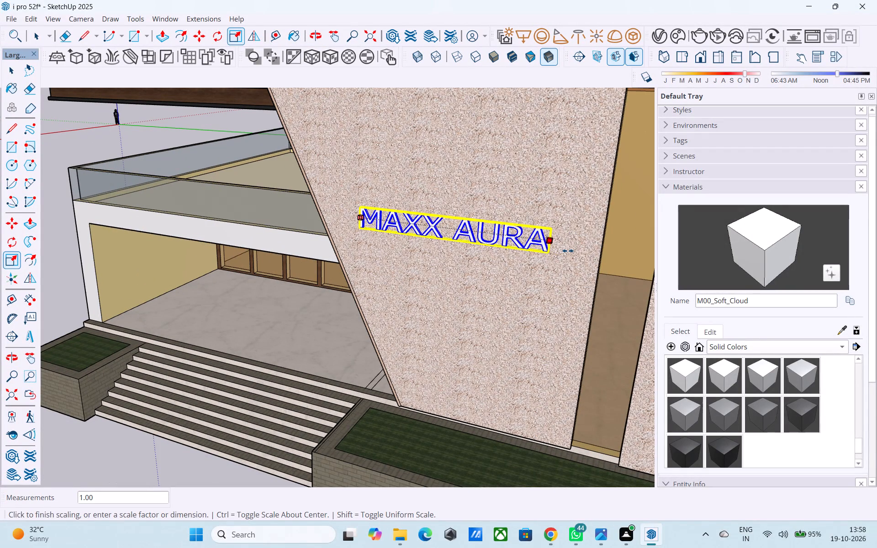
scroll(561, 236, up, 4)
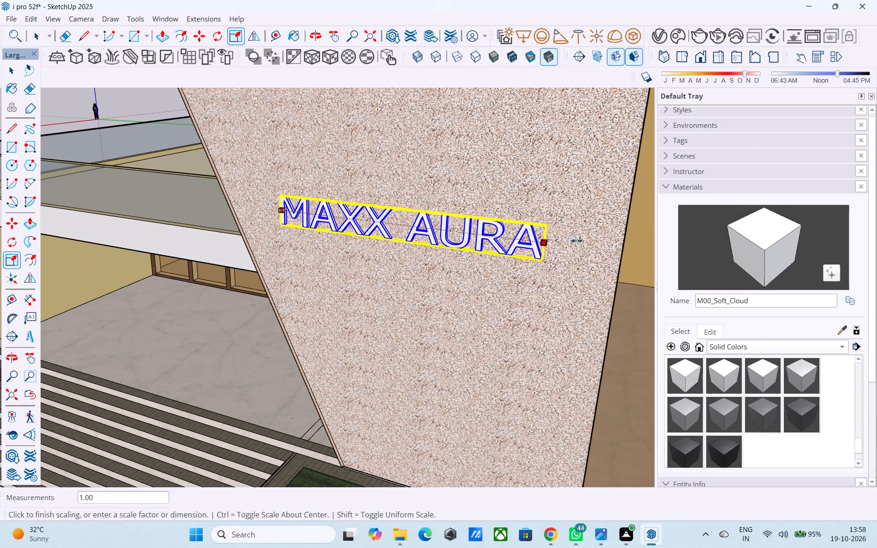
click(578, 242)
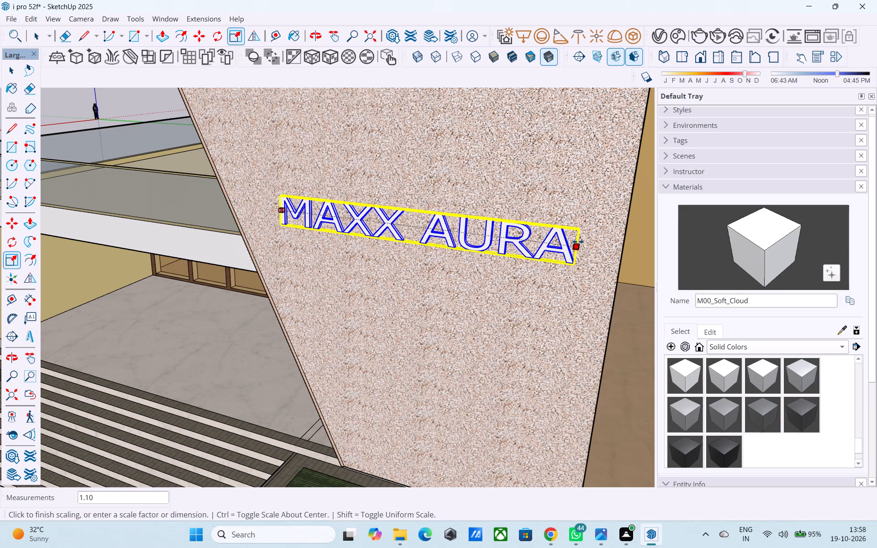
scroll(502, 188, down, 11)
key(space)
Paint the front faces of all the MAXX AURA letters with M08_Obsidian_Black inside the text component.
scroll(478, 208, up, 7)
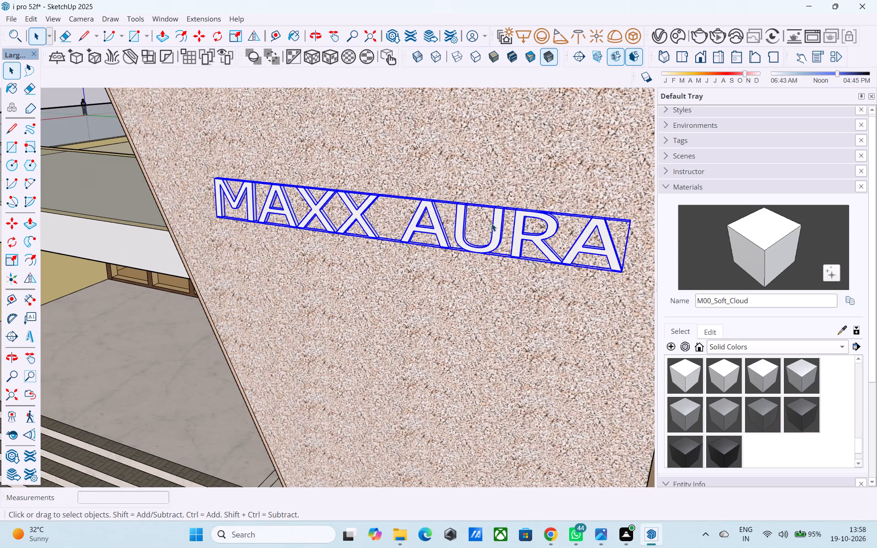
double_click(494, 225)
click(496, 225)
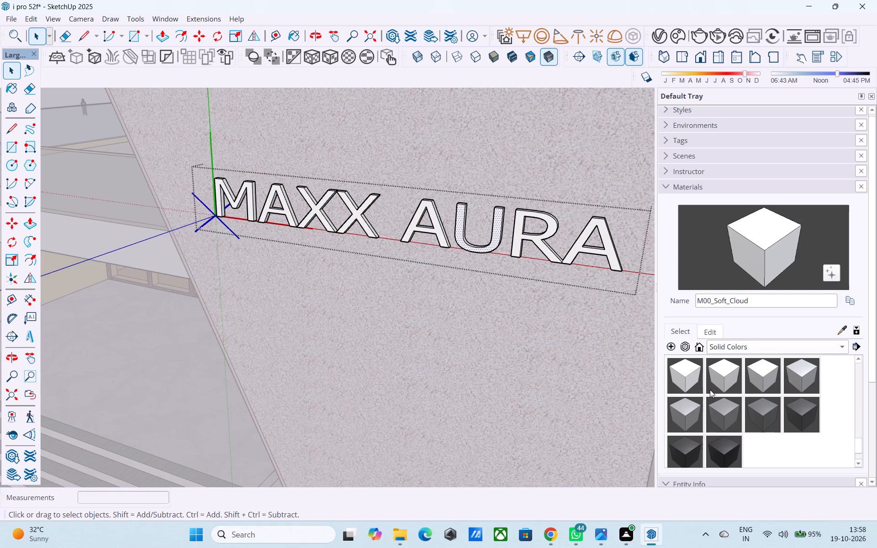
click(683, 449)
scroll(206, 186, up, 6)
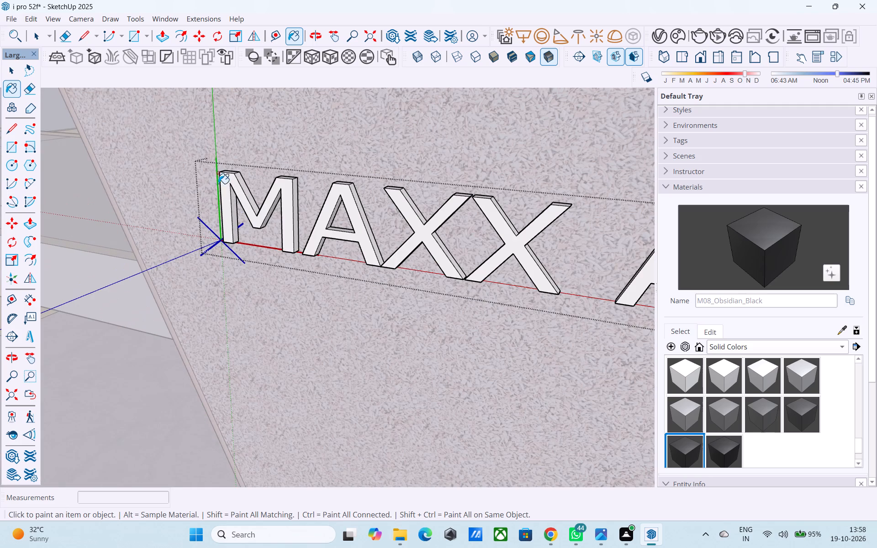
click(225, 183)
click(330, 209)
click(408, 216)
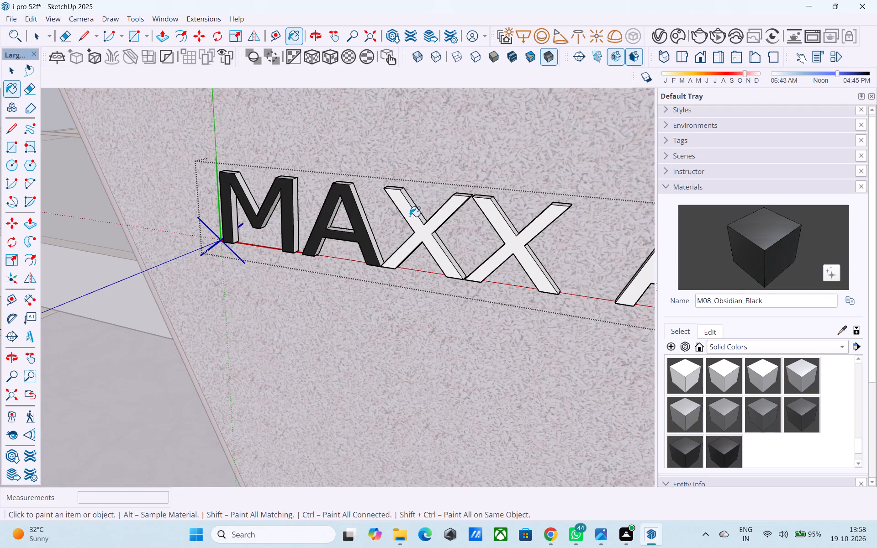
scroll(331, 220, down, 5)
click(447, 231)
scroll(318, 246, down, 4)
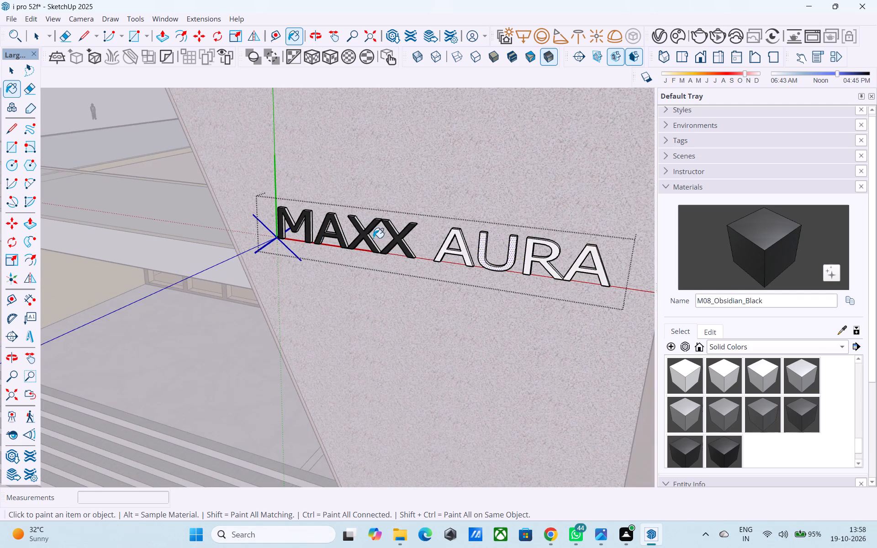
scroll(464, 239, up, 7)
click(465, 264)
click(501, 255)
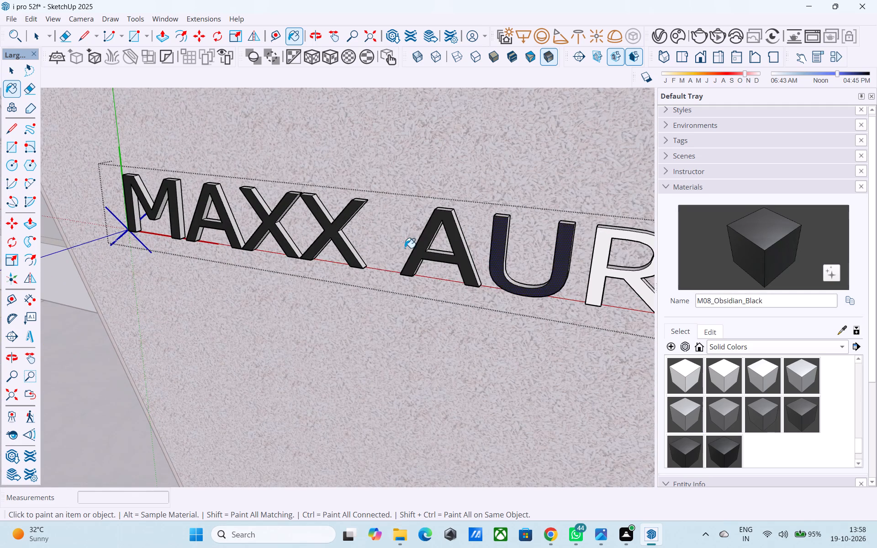
scroll(321, 254, down, 5)
scroll(500, 259, up, 5)
click(500, 262)
click(560, 261)
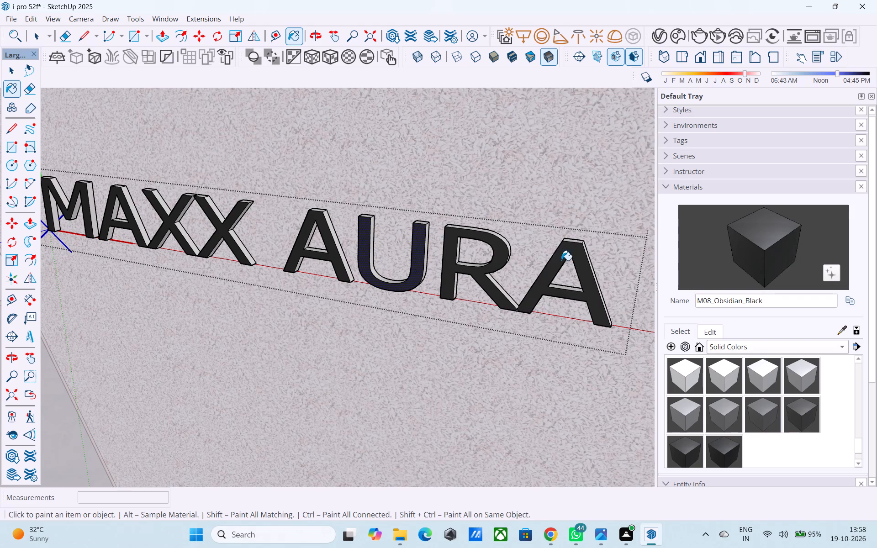
scroll(552, 262, down, 18)
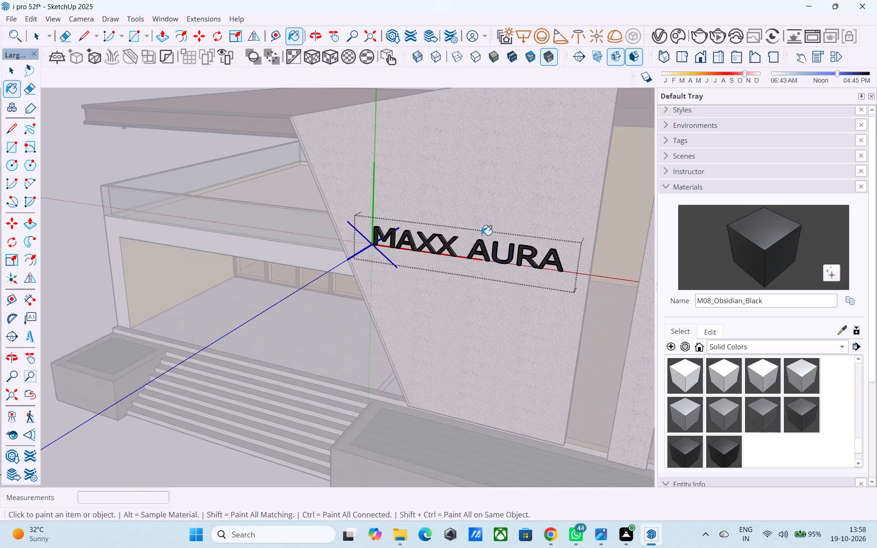
scroll(481, 235, down, 6)
key(space)
scroll(481, 235, down, 9)
click(433, 321)
Save the model with the whole front facade in view.
middle_drag(443, 296, 450, 290)
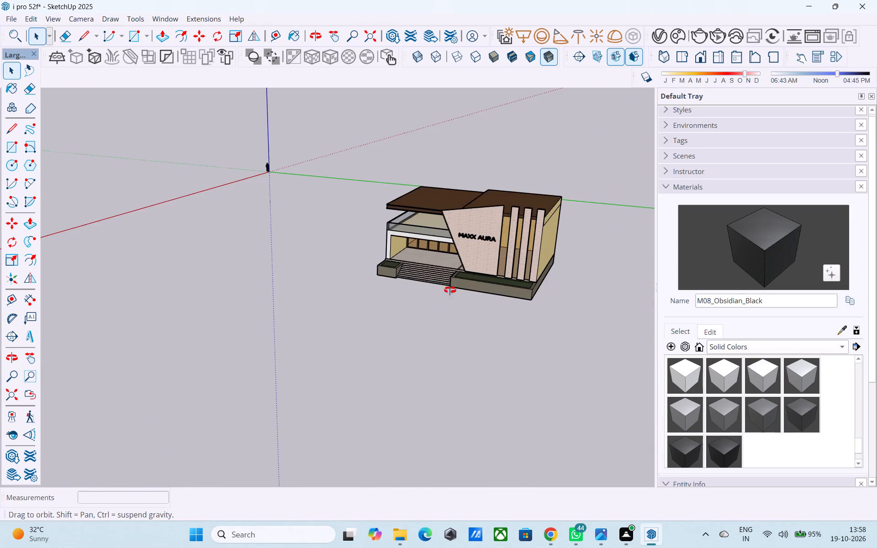
middle_drag(450, 290, 513, 218)
scroll(524, 158, up, 7)
middle_drag(475, 180, 471, 215)
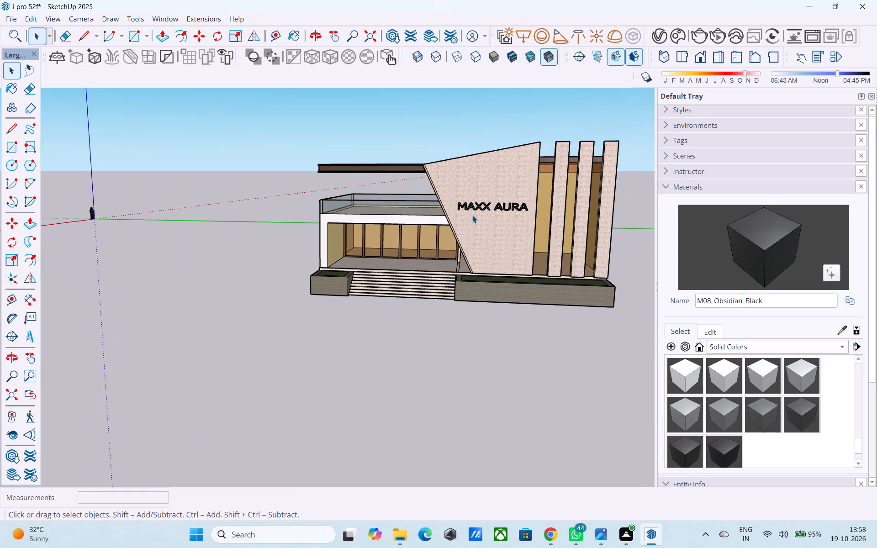
key(ctrl+s)
click(407, 347)
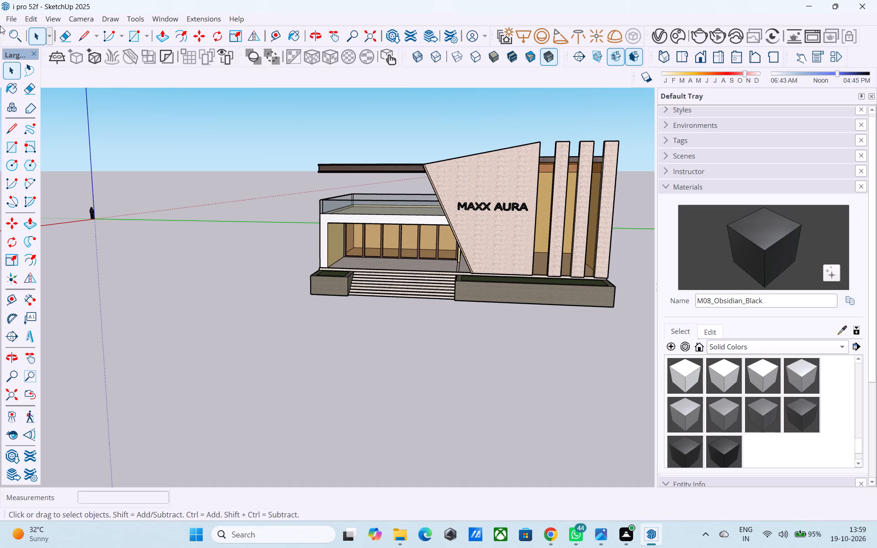
Paint the head and jamb of the wide opening in the porch's side wall with Wood_Veneer_15_1K4.
middle_drag(185, 136, 462, 158)
scroll(357, 239, up, 8)
middle_drag(322, 206, 313, 180)
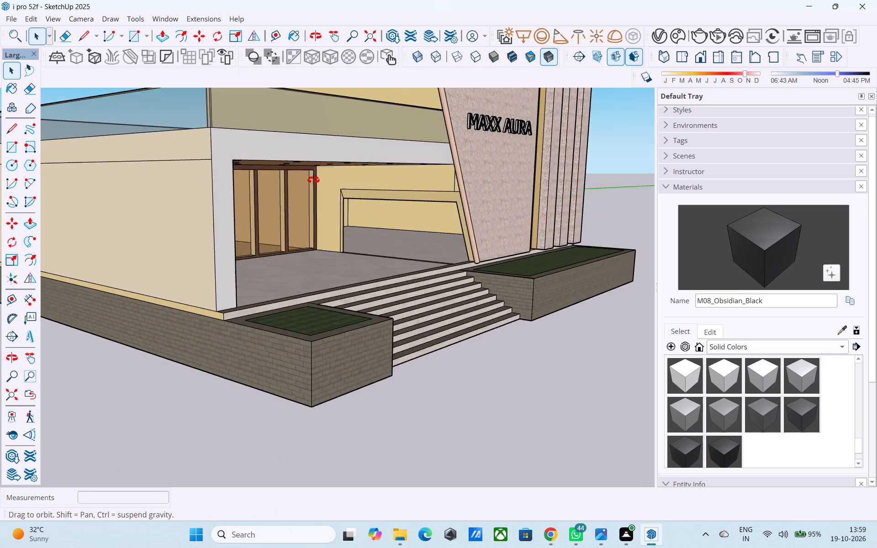
middle_drag(313, 180, 313, 179)
scroll(356, 191, up, 8)
middle_drag(333, 204, 314, 194)
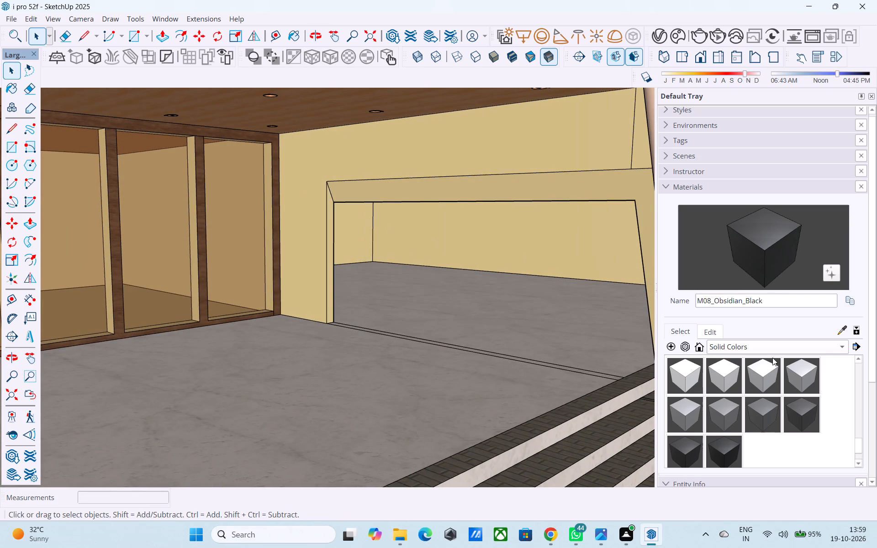
click(770, 349)
click(765, 375)
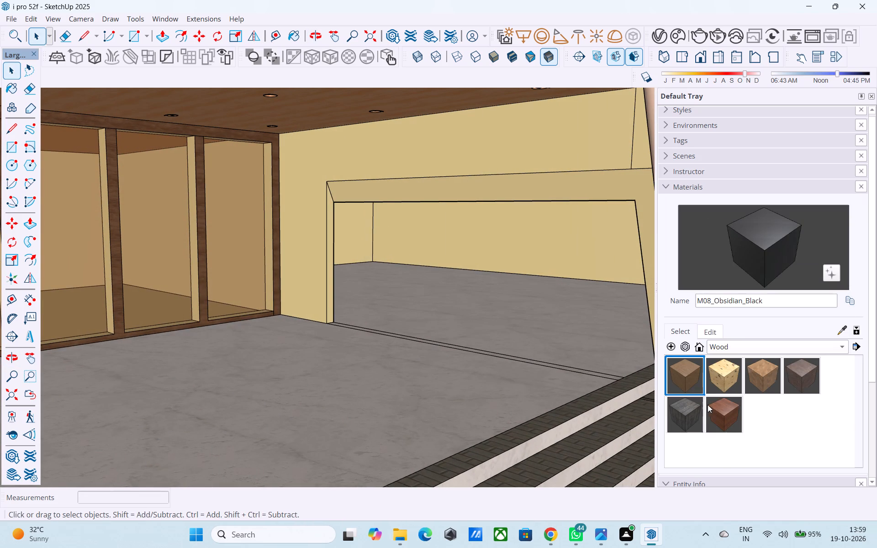
click(474, 180)
double_click(474, 179)
click(466, 152)
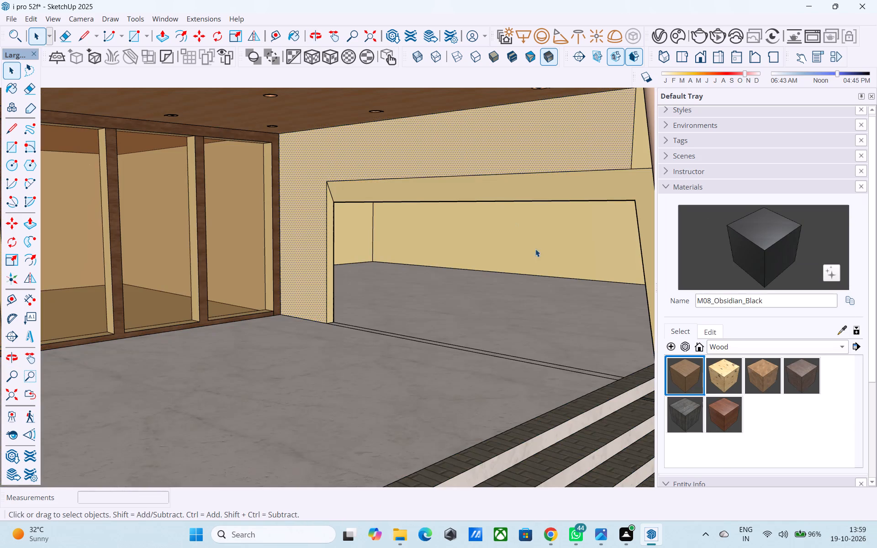
click(720, 410)
click(479, 190)
scroll(345, 198, up, 4)
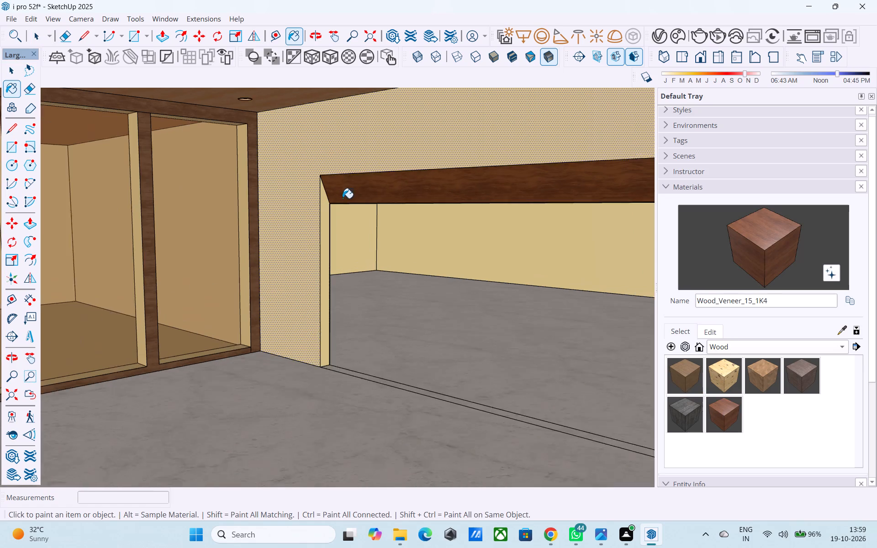
click(327, 204)
Erase the two leftover lines on the porch floor at the side opening, beside the slanted stone wall.
scroll(307, 202, down, 10)
middle_drag(377, 196, 498, 182)
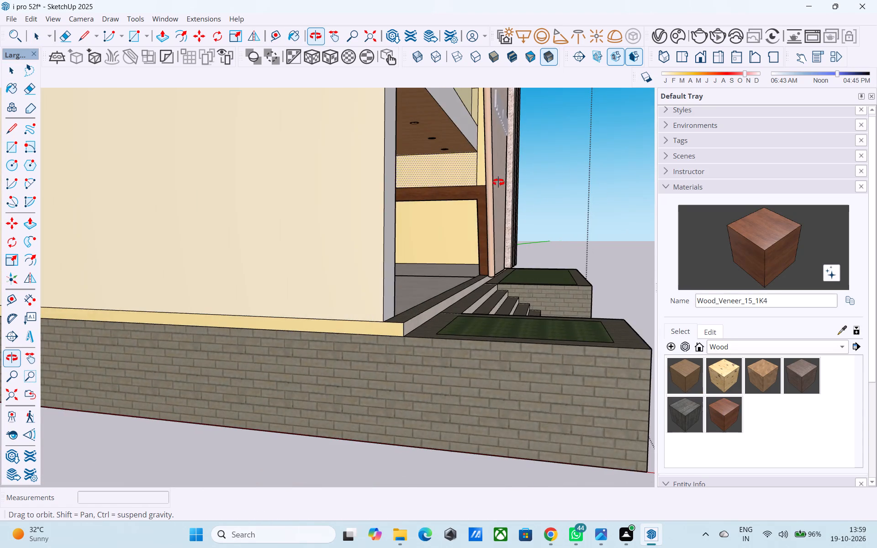
middle_drag(498, 182, 188, 242)
scroll(188, 242, up, 1)
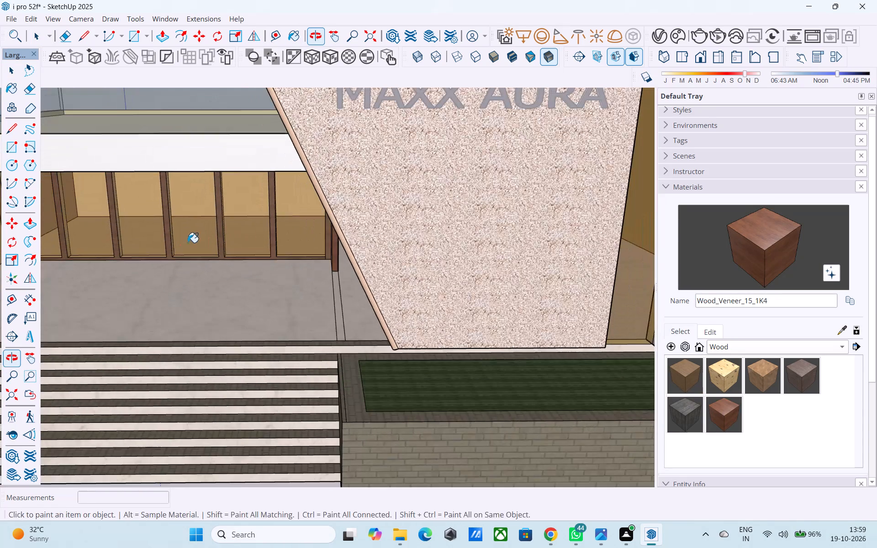
key(e)
drag(332, 311, 339, 308)
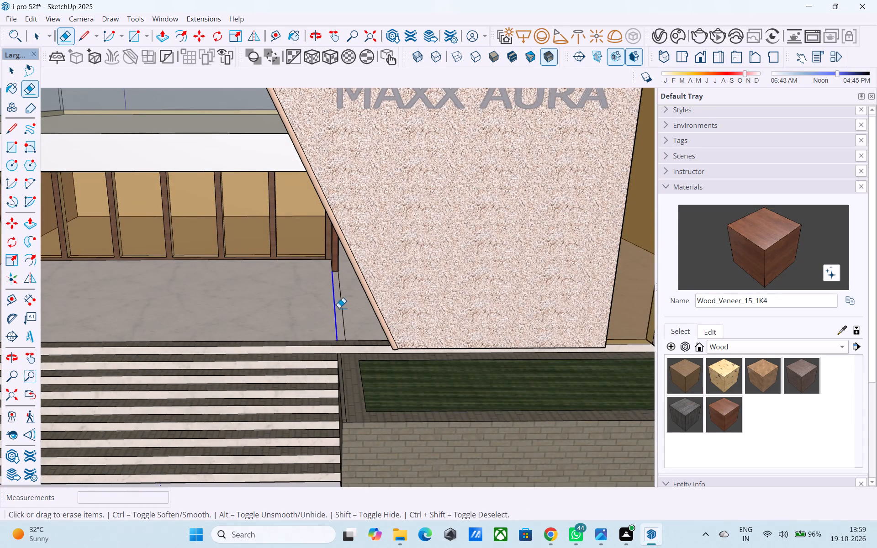
drag(339, 308, 343, 307)
key(space)
Save the model and leave the house group's editing mode.
scroll(341, 296, down, 8)
middle_drag(343, 291, 344, 272)
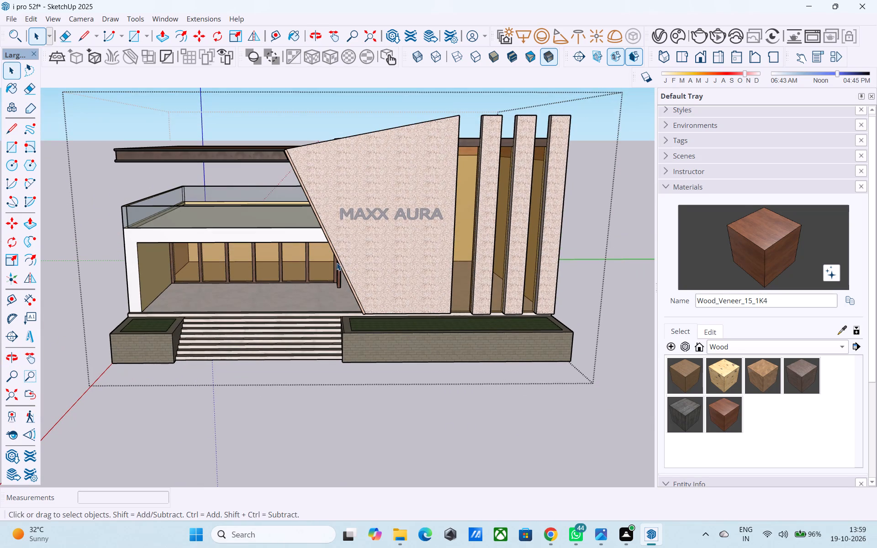
key(ctrl+s)
scroll(331, 267, down, 4)
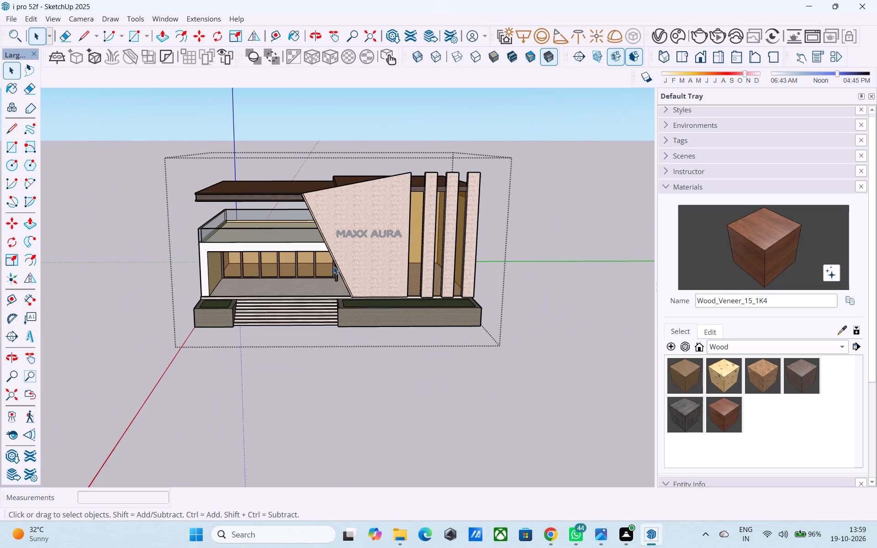
click(549, 222)
Import the grass model Group_1 (1) from Downloads and place it on the ground in front of the small planter.
scroll(481, 204, down, 3)
scroll(334, 236, up, 4)
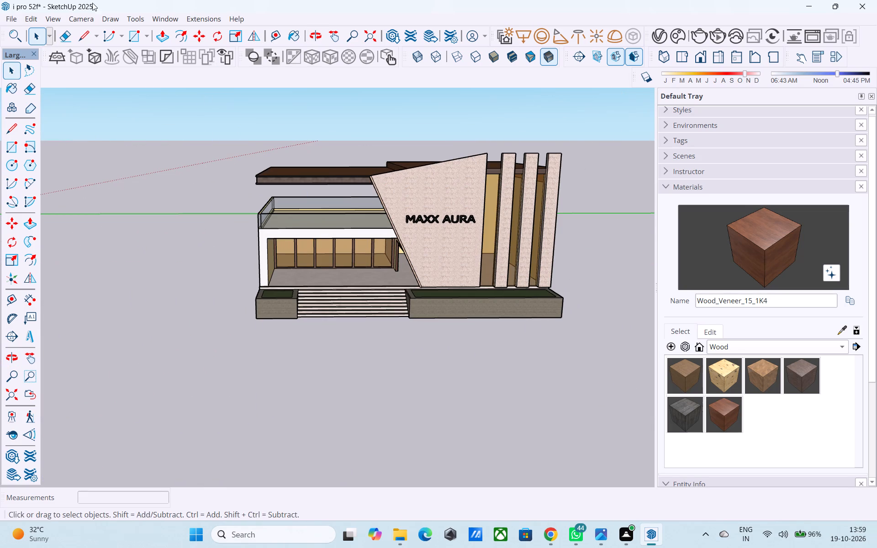
click(13, 21)
click(86, 184)
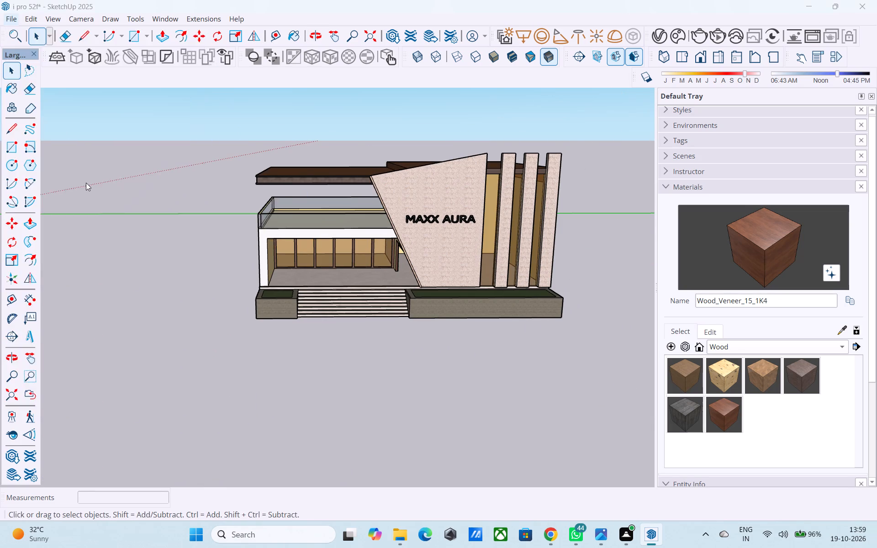
scroll(223, 279, down, 5)
scroll(223, 279, up, 3)
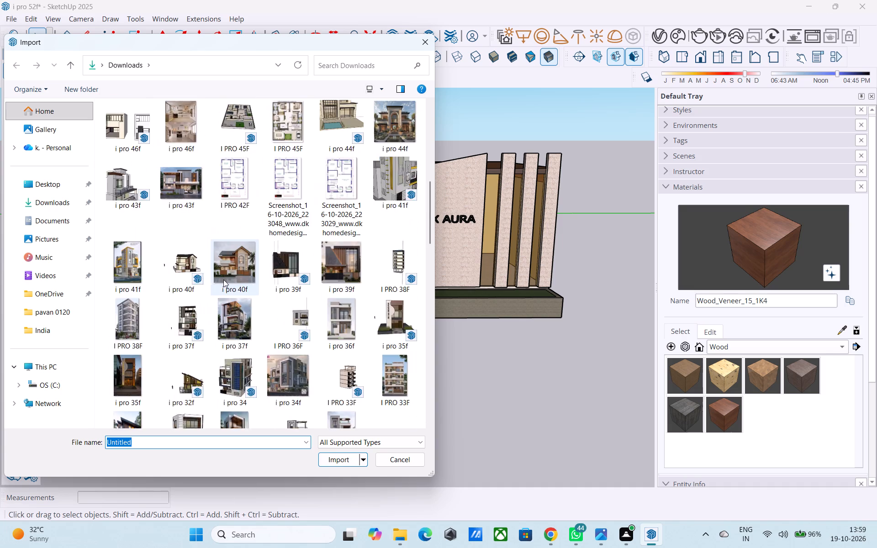
scroll(223, 279, up, 1)
scroll(223, 279, down, 7)
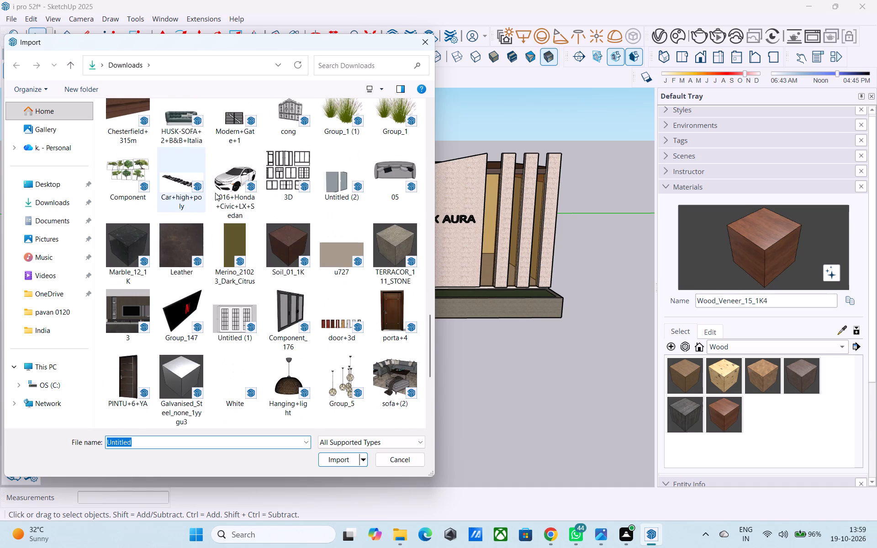
click(334, 119)
click(354, 453)
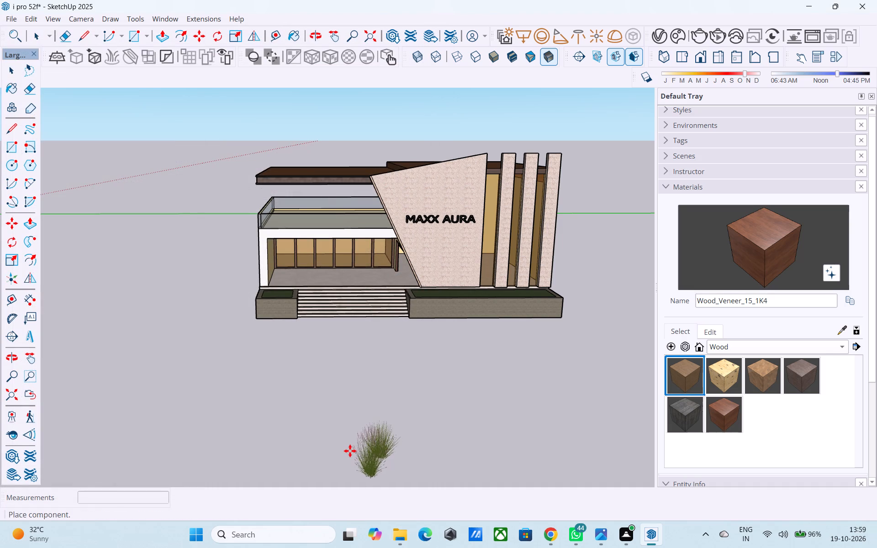
scroll(333, 273, down, 2)
middle_drag(326, 274, 312, 423)
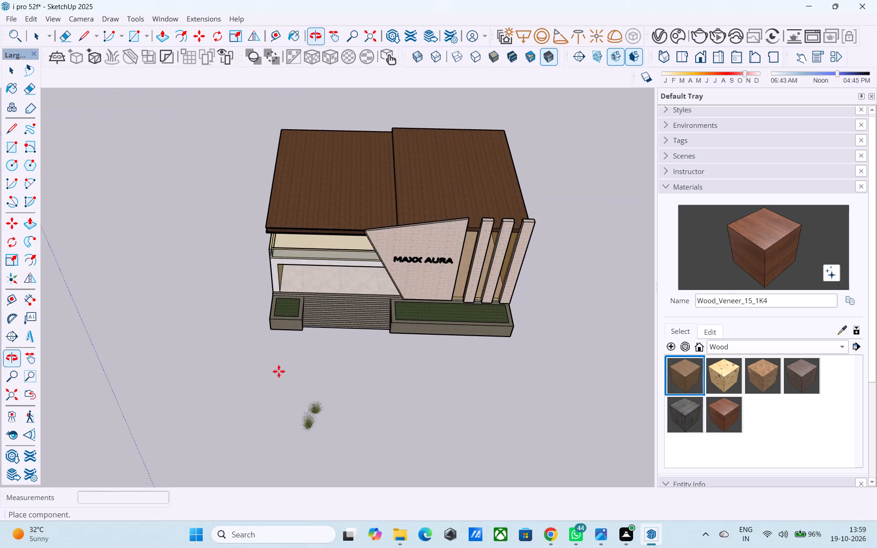
scroll(269, 344, up, 4)
scroll(276, 264, up, 7)
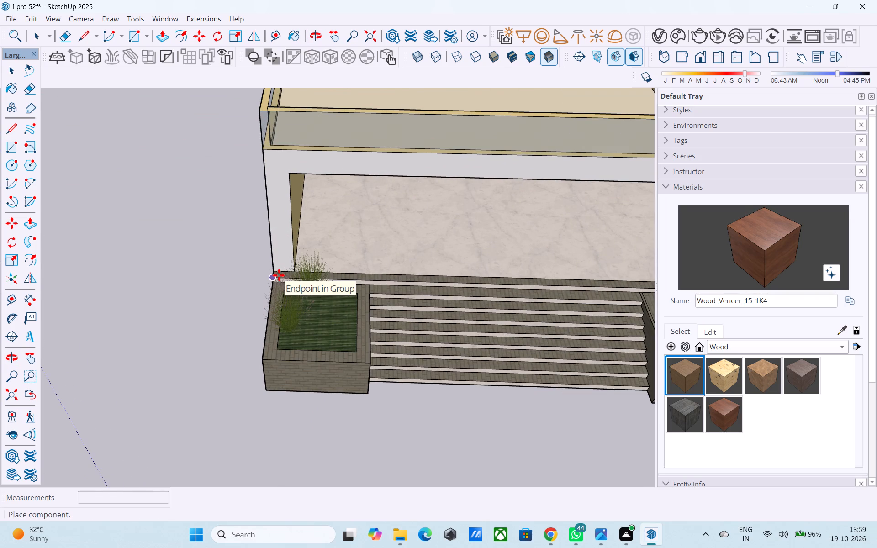
scroll(277, 266, down, 6)
click(295, 377)
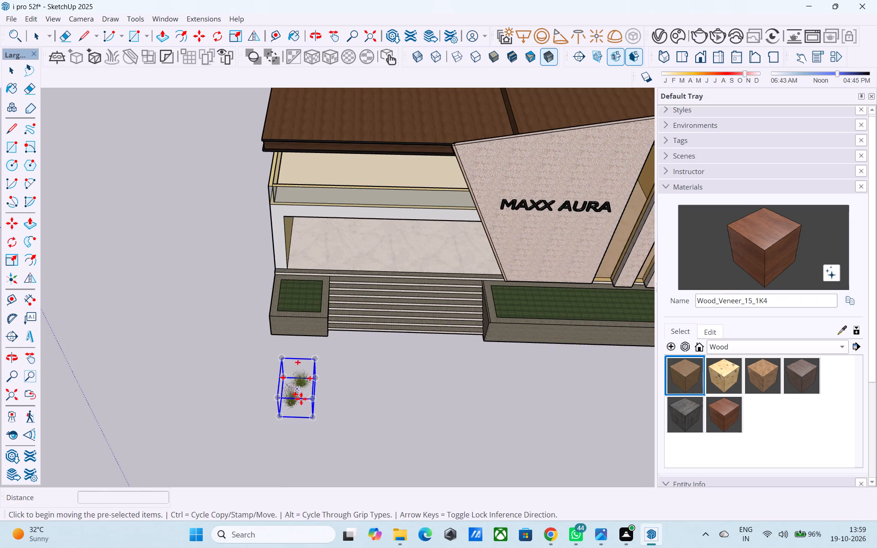
Move the imported grass component onto the entrance steps, right beside the small planter.
middle_drag(301, 399, 329, 309)
click(287, 422)
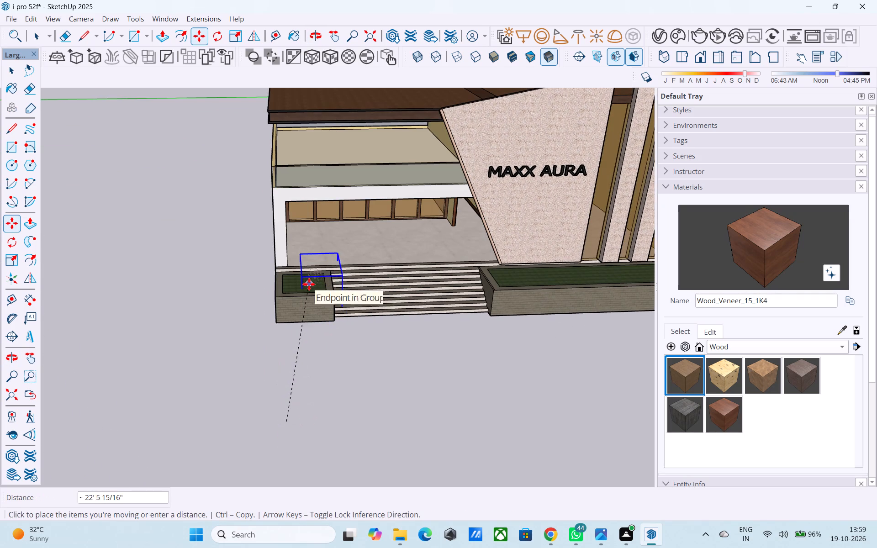
click(355, 285)
scroll(350, 307, up, 4)
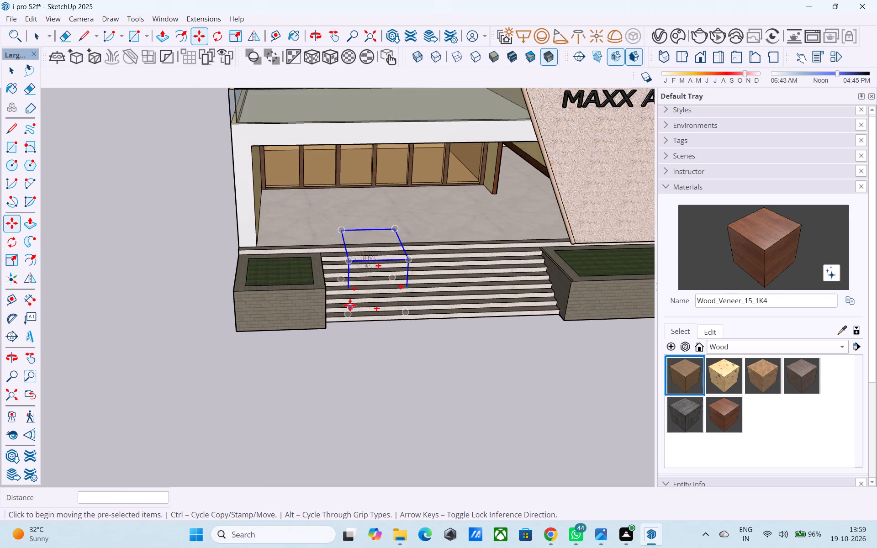
scroll(350, 305, up, 2)
click(346, 322)
click(315, 287)
middle_drag(338, 266, 267, 303)
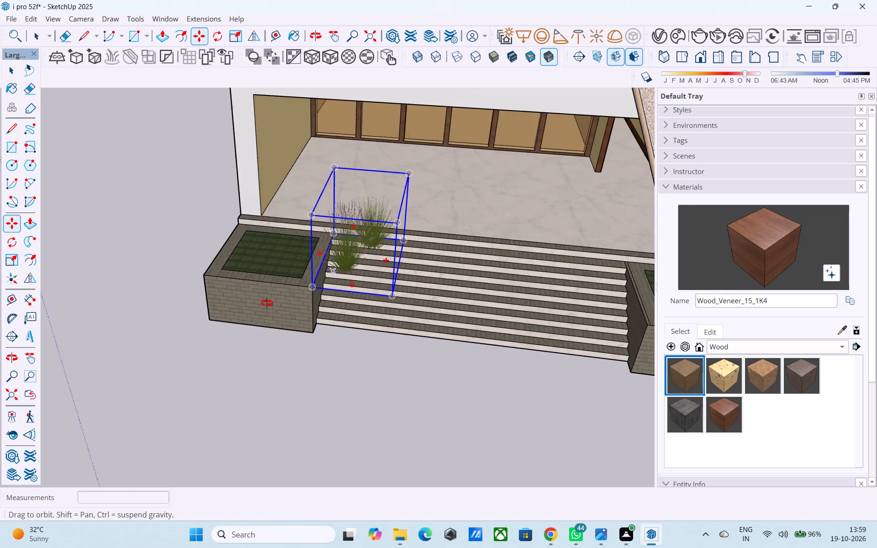
middle_drag(267, 303, 253, 332)
scroll(316, 261, down, 4)
Explode the imported grass component into its separate clumps.
key(space)
scroll(357, 248, up, 4)
right_click(362, 229)
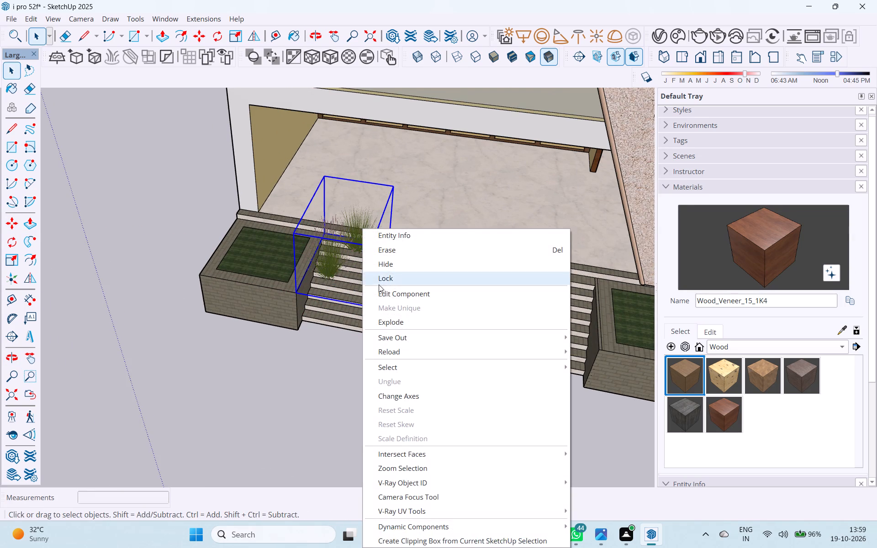
click(397, 329)
Move the two exploded grass clumps together from the steps to the small planter's bed.
key(m)
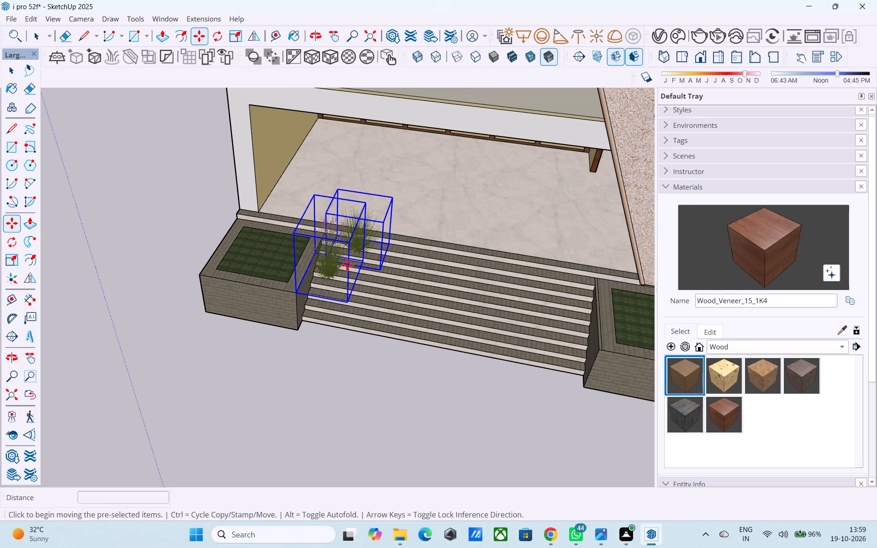
scroll(281, 309, up, 4)
click(301, 283)
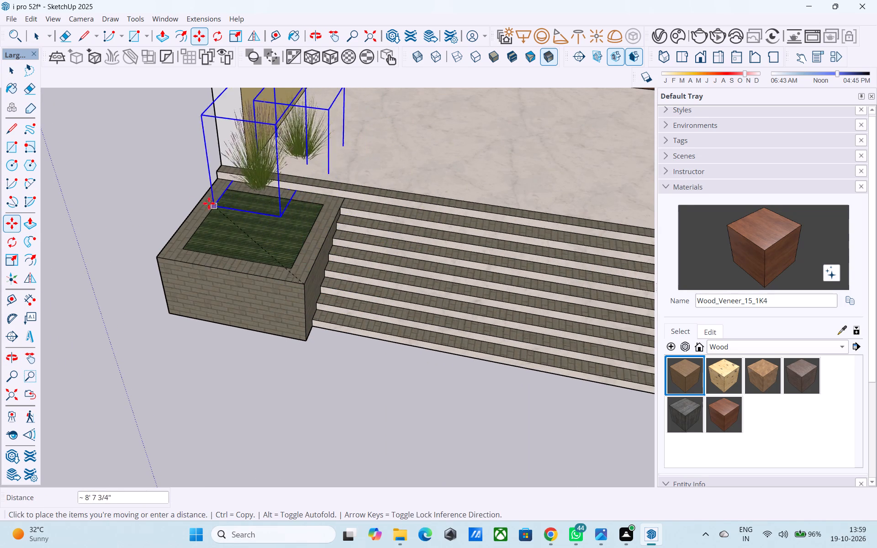
click(228, 251)
Copy the purple-flowered grass clump twice, placing the copies side by side at the outer back corner of the small planter.
key(space)
click(269, 212)
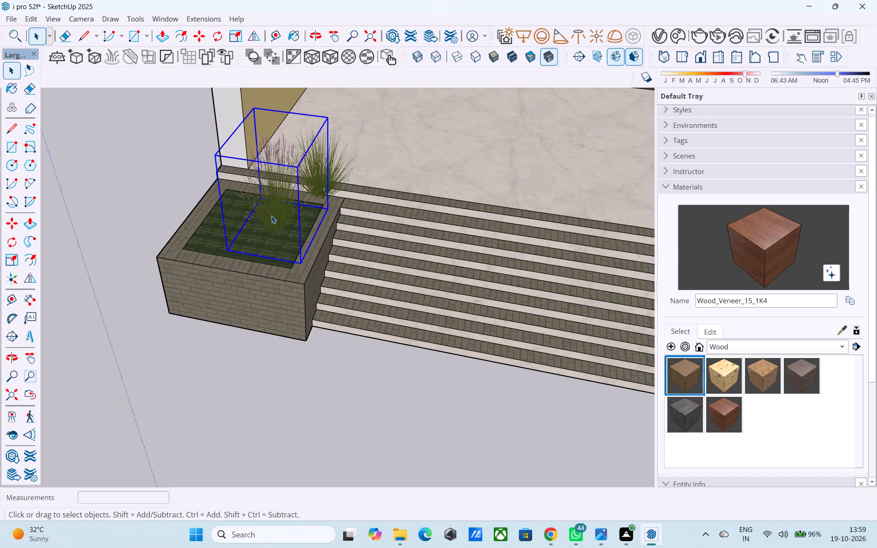
key(m)
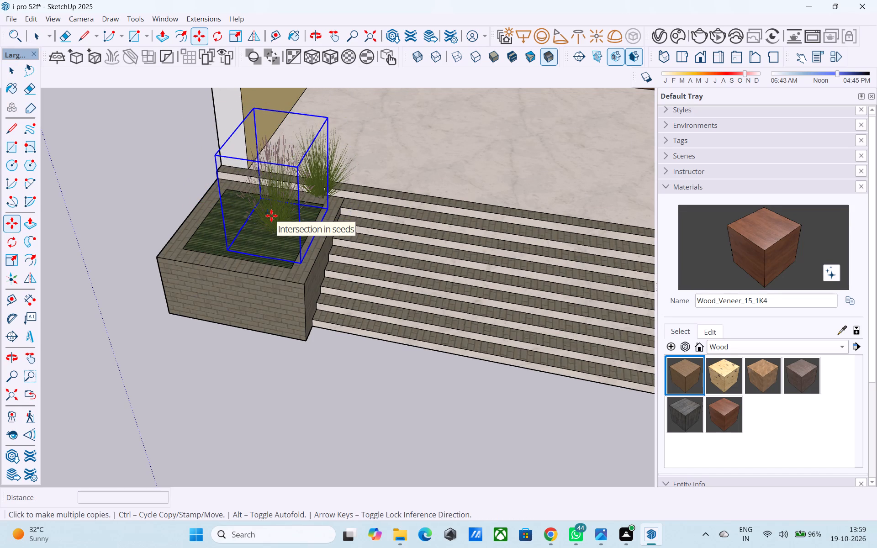
middle_drag(235, 226, 312, 228)
scroll(222, 285, up, 3)
click(228, 265)
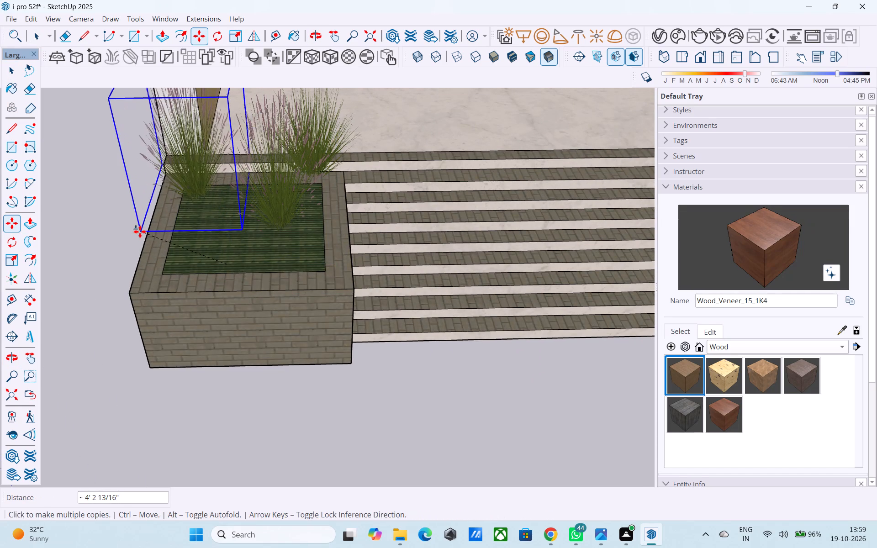
click(140, 231)
click(177, 233)
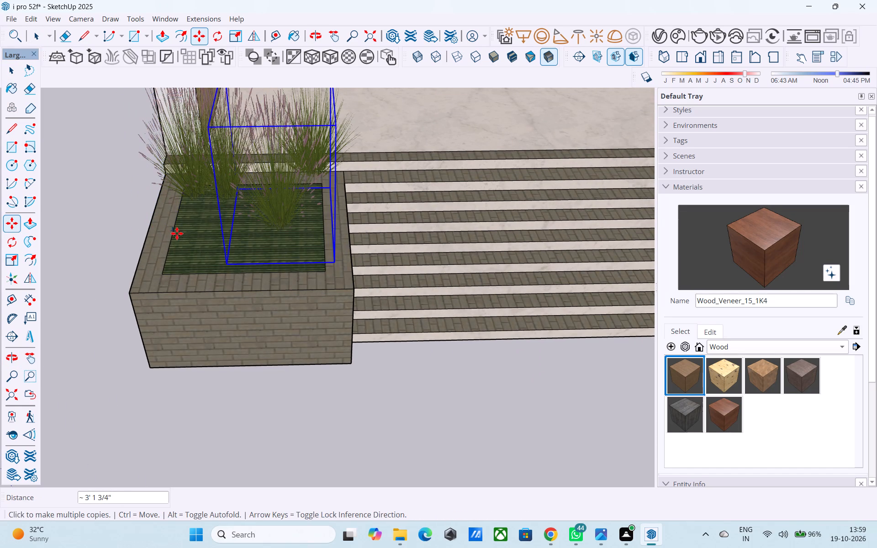
Move the original purple-flowered clump and the plain green clump out of the small planter to the porch's front edge.
key(space)
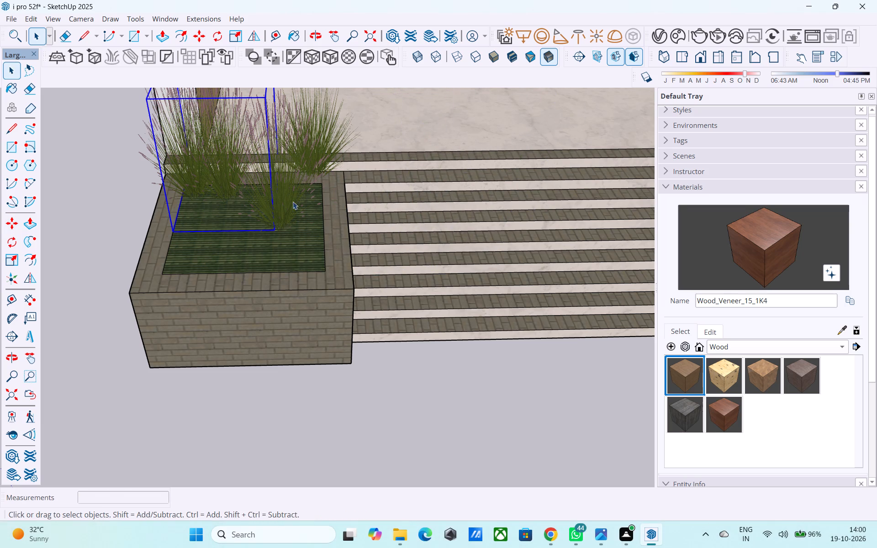
click(285, 203)
key(m)
click(289, 206)
click(465, 117)
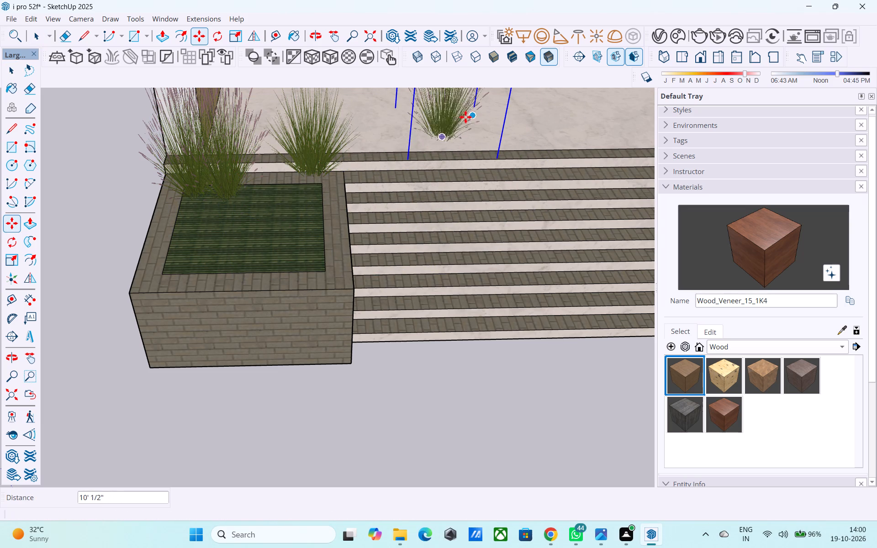
key(space)
click(314, 160)
key(m)
click(314, 160)
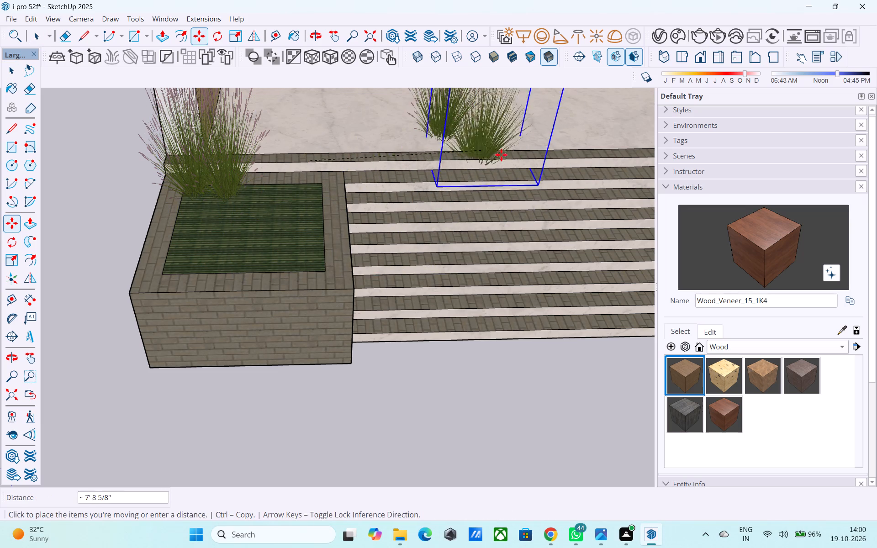
click(510, 157)
Fill the small planter with further copies of the purple-flowered clump standing on the porch.
scroll(501, 155, down, 4)
key(space)
scroll(458, 138, down, 4)
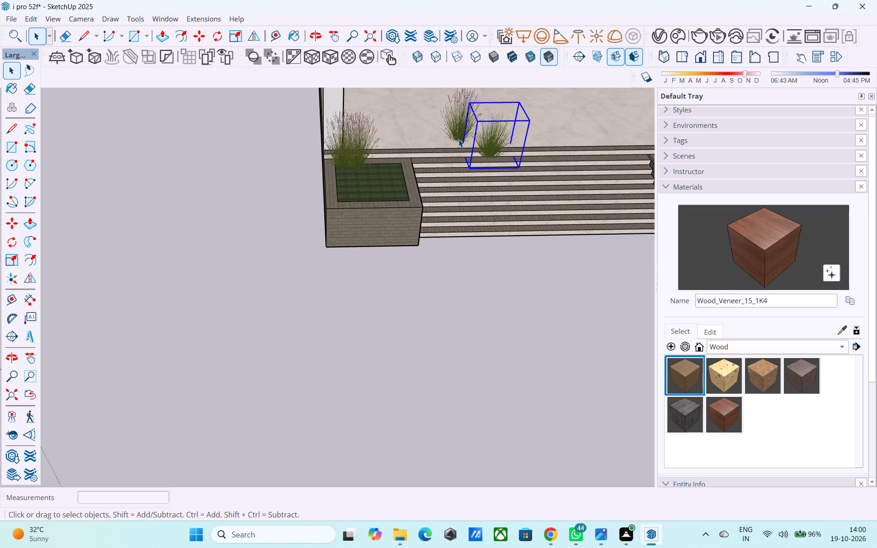
middle_drag(459, 139, 494, 172)
scroll(484, 155, up, 3)
click(461, 142)
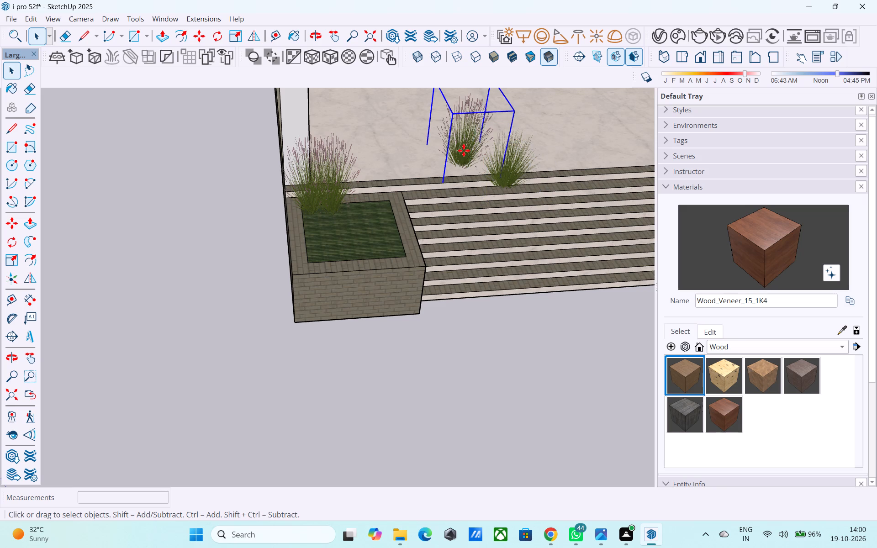
key(m)
click(443, 183)
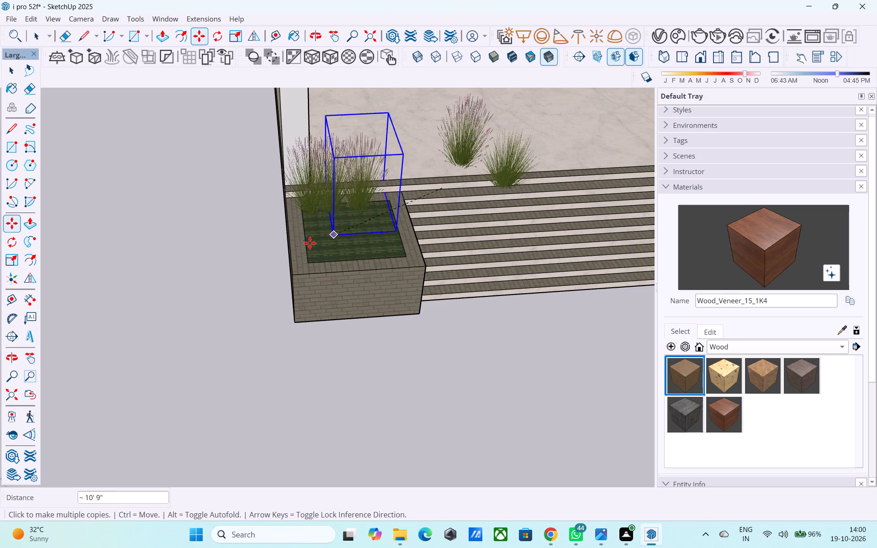
click(330, 235)
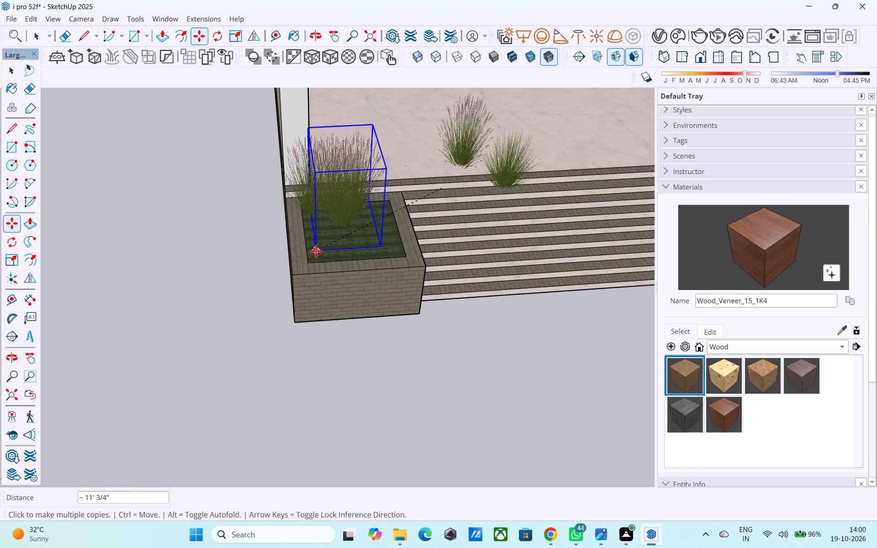
click(289, 265)
click(329, 259)
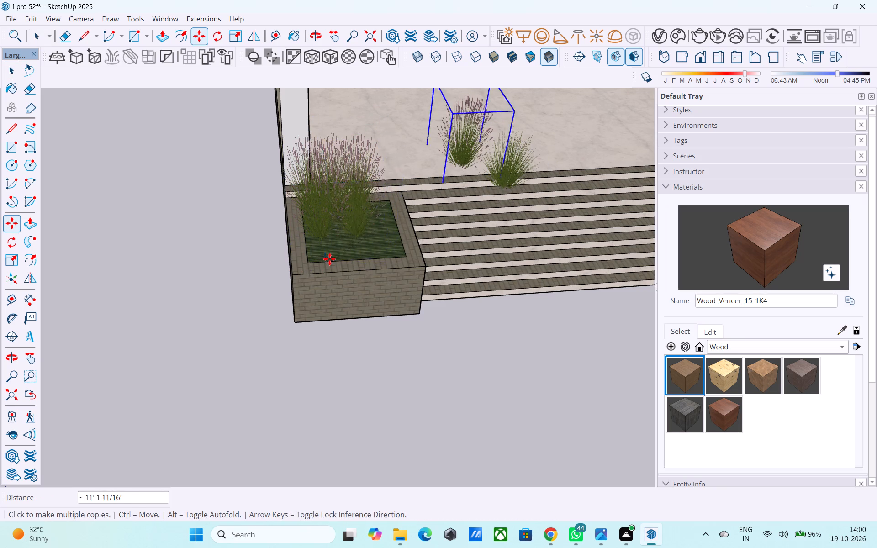
click(356, 258)
middle_drag(353, 256, 137, 247)
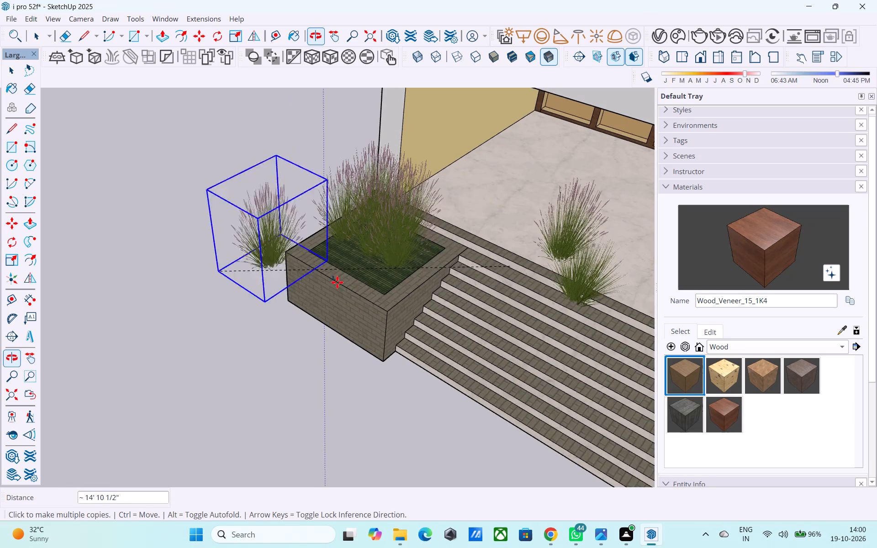
scroll(378, 265, up, 6)
middle_drag(448, 233, 164, 226)
scroll(407, 315, up, 3)
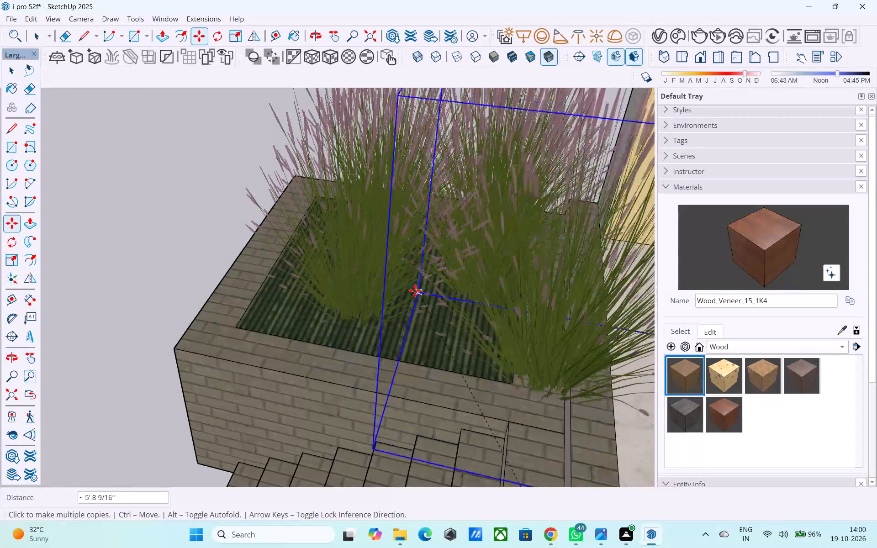
scroll(363, 316, down, 3)
click(268, 251)
Place eight copies of the purple-flowered grass clump in a back row along the long planter, beside the feature wall.
scroll(414, 317, down, 3)
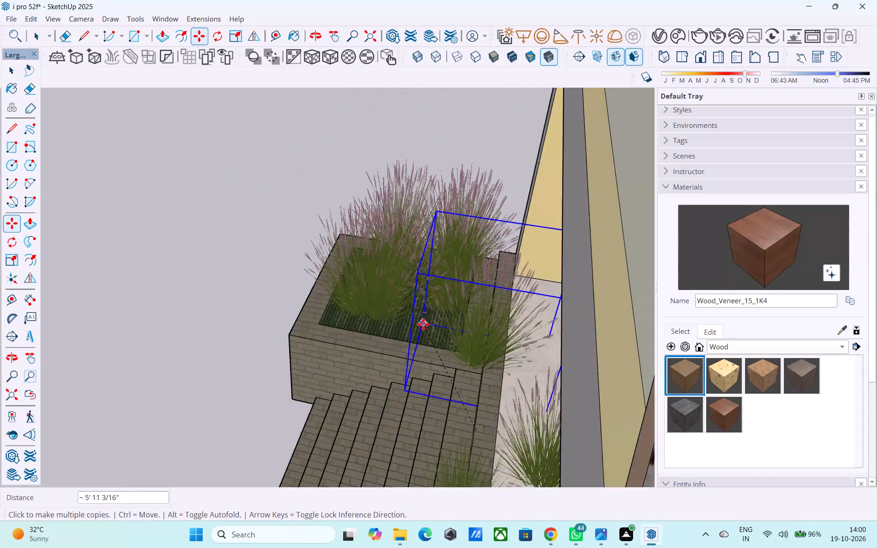
scroll(423, 324, down, 8)
middle_drag(308, 348, 548, 306)
scroll(425, 250, down, 20)
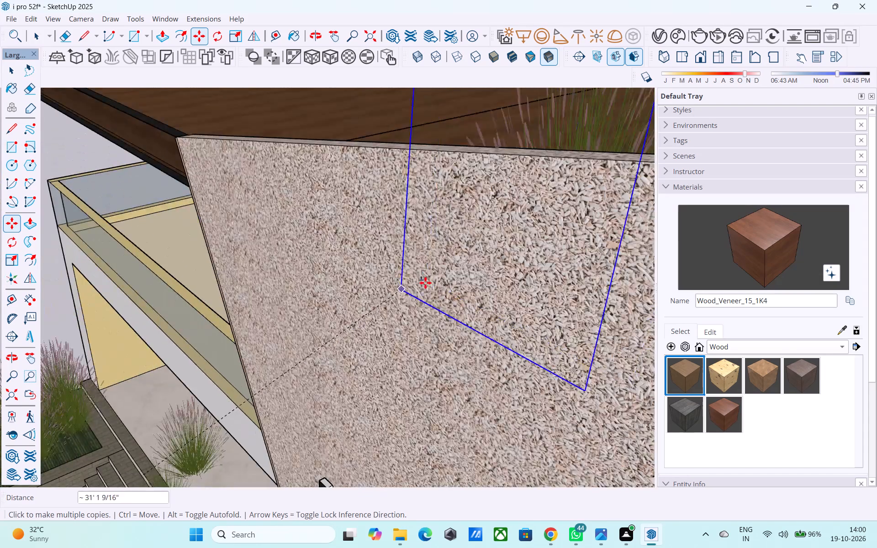
scroll(425, 283, down, 20)
scroll(425, 283, down, 1)
middle_drag(246, 366, 428, 335)
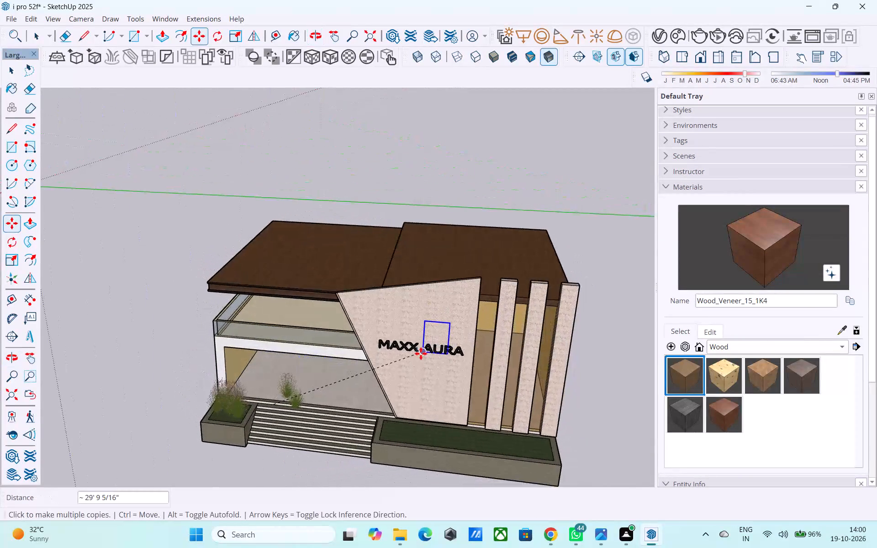
middle_drag(425, 415, 352, 357)
scroll(346, 375, up, 11)
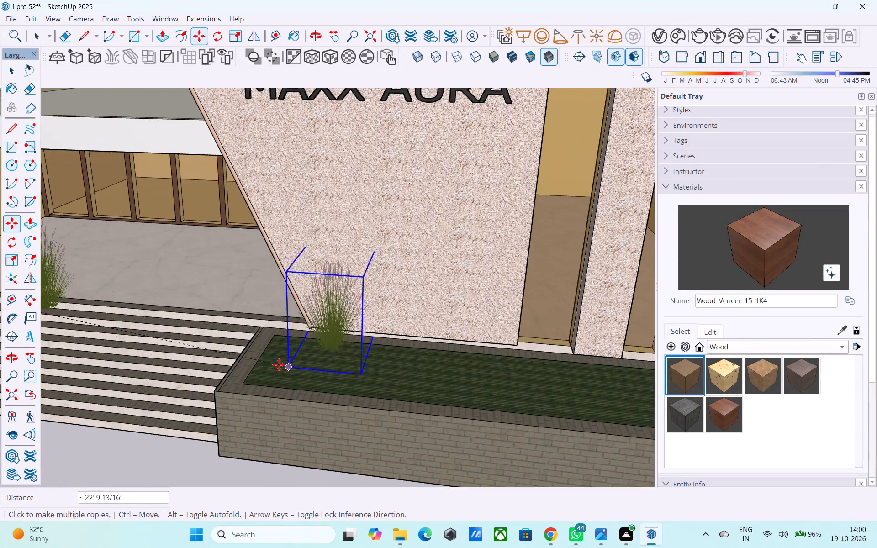
scroll(279, 364, up, 3)
click(235, 361)
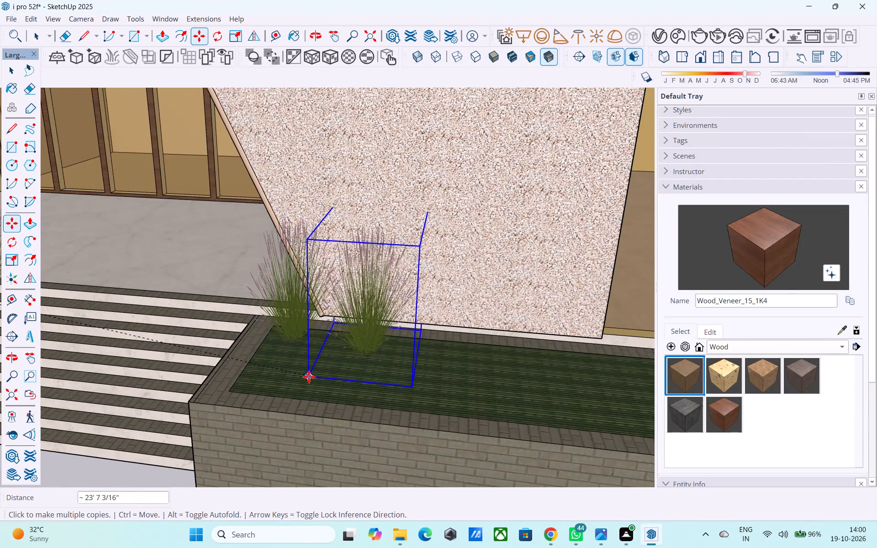
click(309, 376)
click(391, 392)
middle_drag(395, 392, 187, 334)
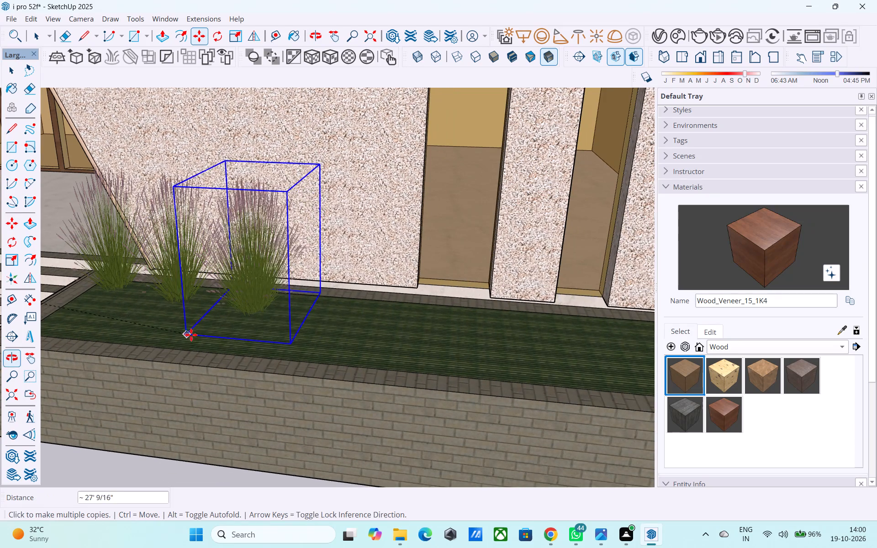
click(270, 339)
click(365, 357)
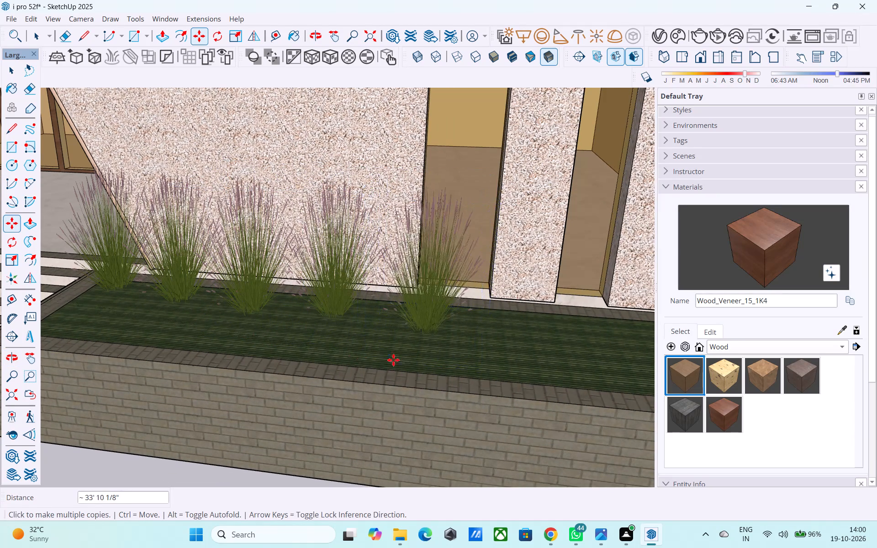
click(460, 361)
middle_drag(460, 361, 183, 358)
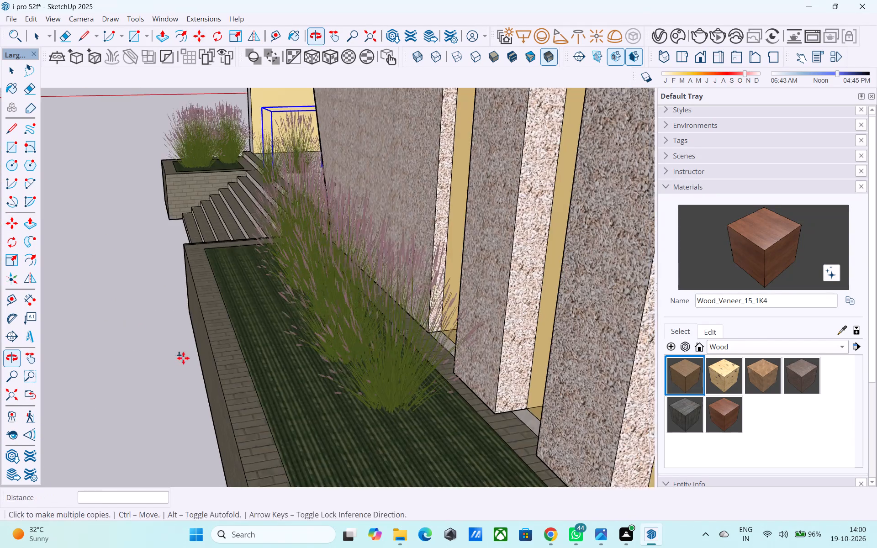
scroll(183, 358, down, 10)
shift+middle_drag(201, 408, 262, 337)
scroll(301, 345, up, 7)
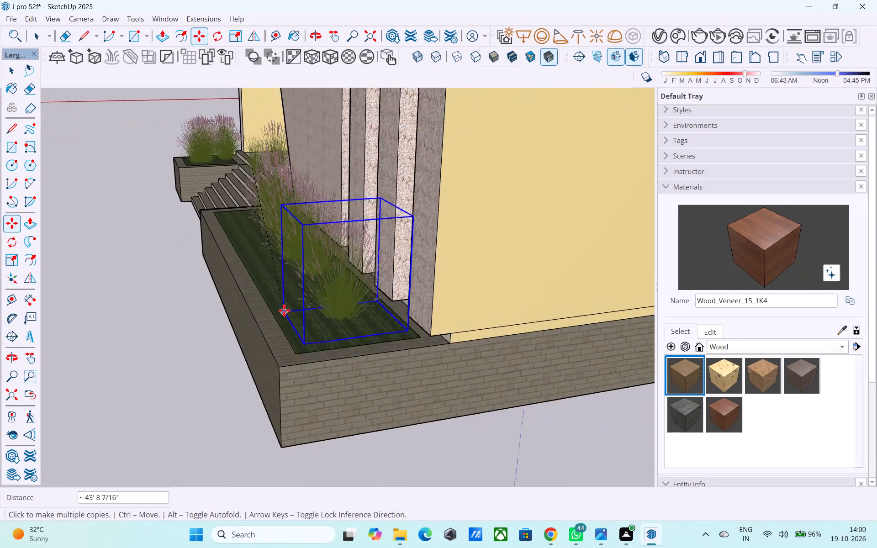
click(278, 292)
click(288, 321)
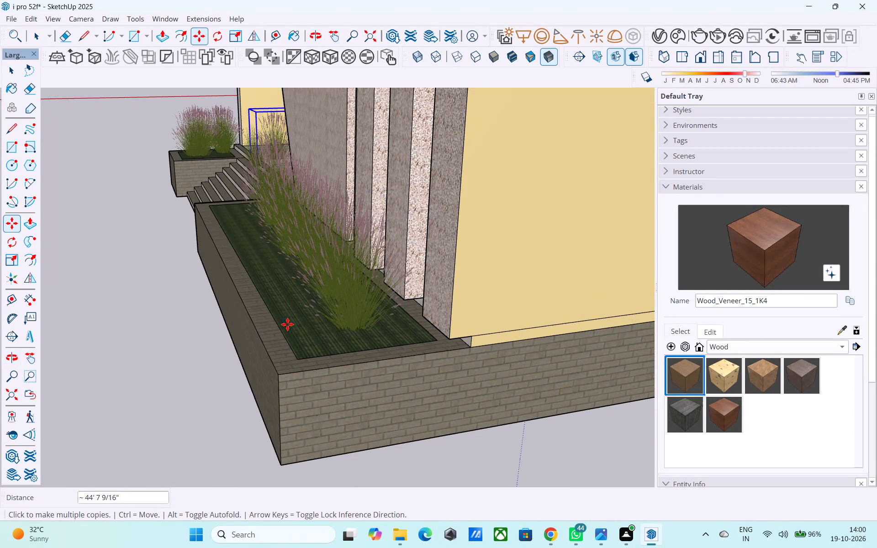
Place eight more copies of the purple-flowered grass clump in a front row along the long planter's outer edge.
scroll(290, 341, down, 4)
middle_drag(275, 345, 557, 377)
shift+middle_drag(248, 346, 456, 362)
scroll(297, 325, up, 2)
click(299, 333)
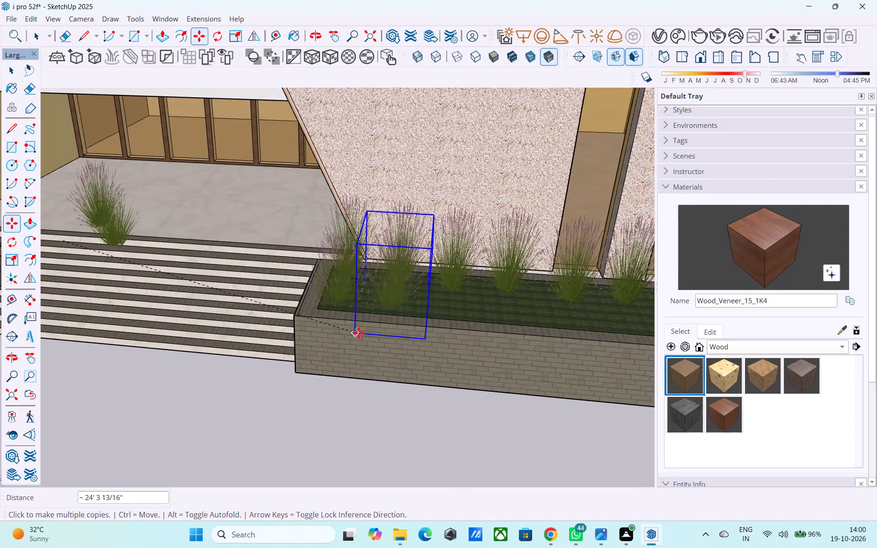
click(359, 333)
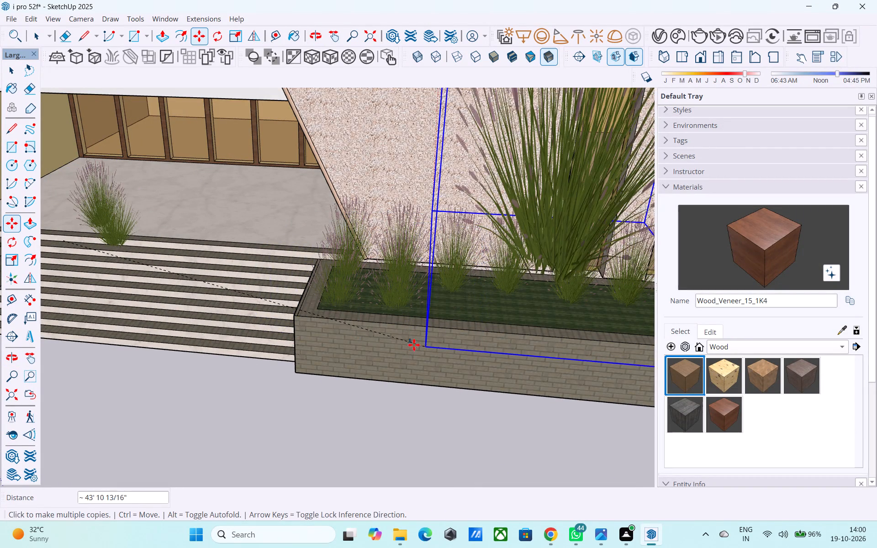
middle_drag(408, 344, 229, 308)
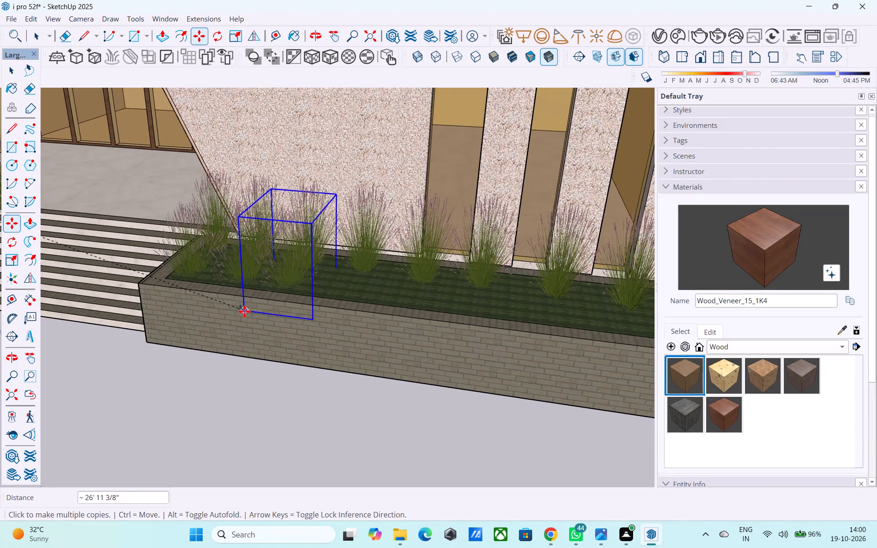
click(247, 312)
click(308, 318)
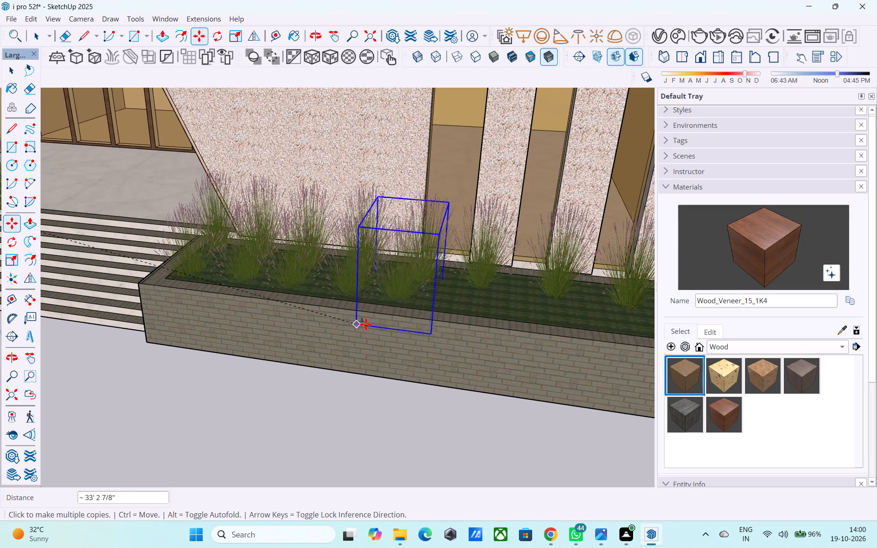
click(378, 320)
click(435, 327)
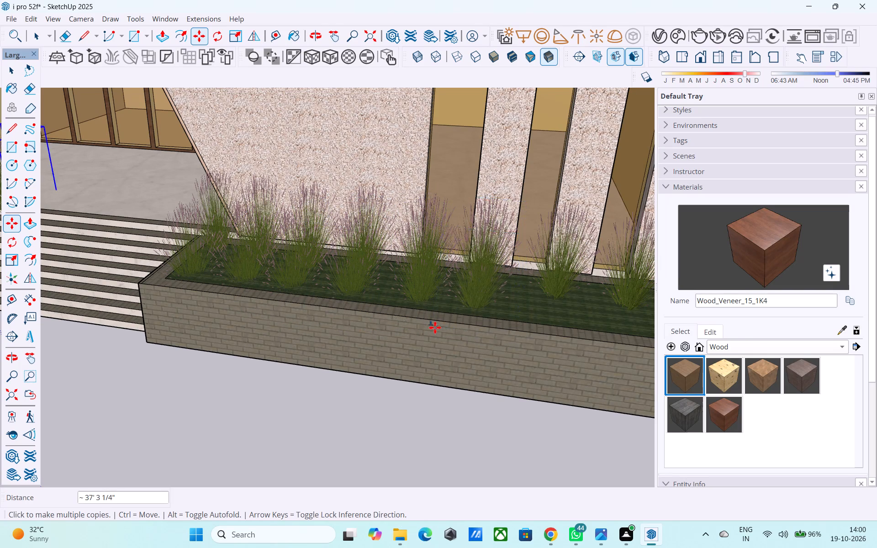
shift+middle_drag(435, 328, 280, 290)
click(364, 304)
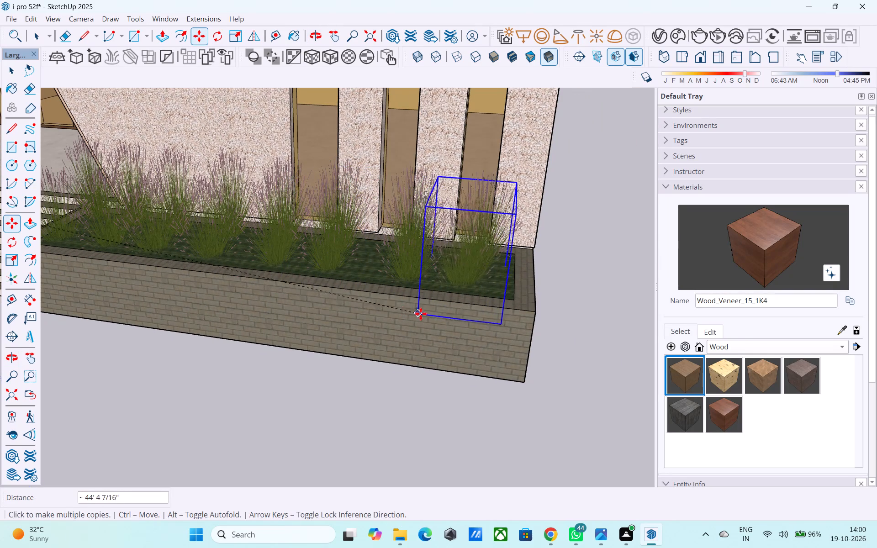
click(429, 313)
scroll(445, 303, down, 11)
key(space)
Move the plain green grass clump from the porch's front edge into the small planter.
scroll(445, 297, down, 1)
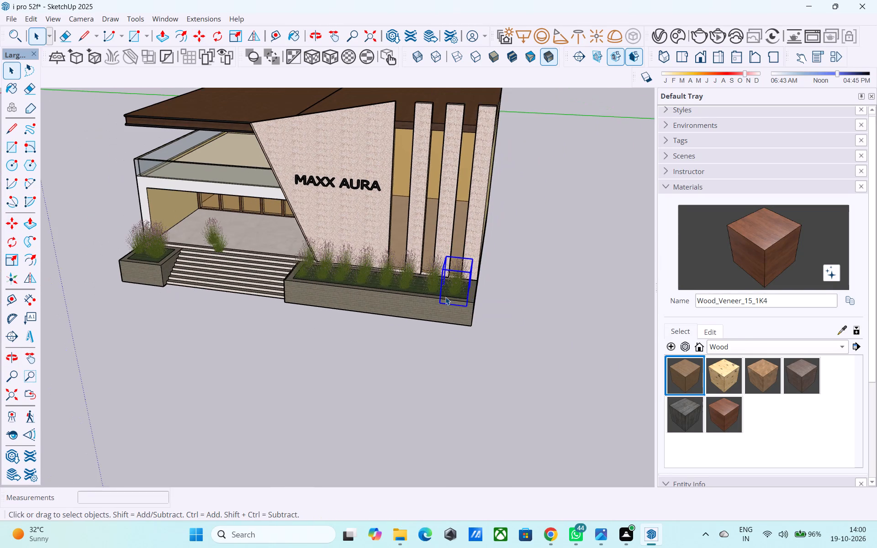
middle_drag(173, 266, 252, 270)
scroll(182, 273, up, 5)
click(199, 244)
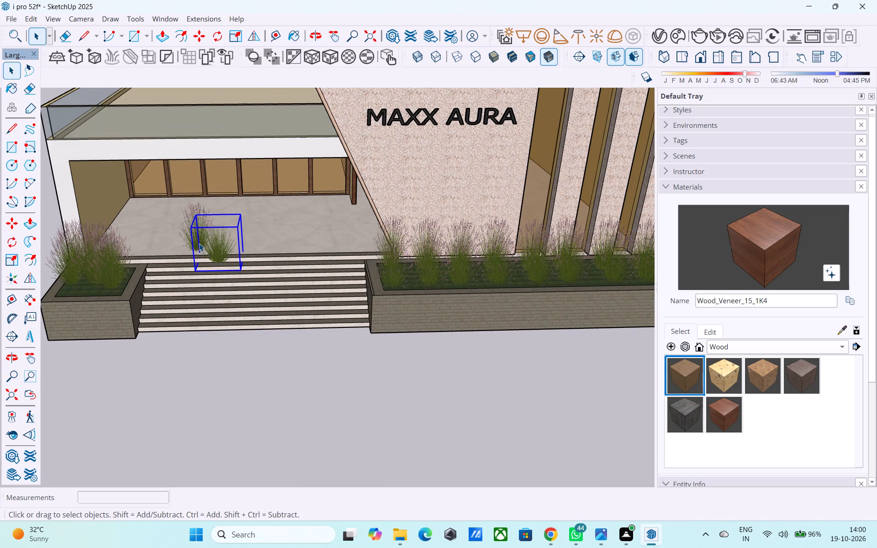
key(m)
click(247, 280)
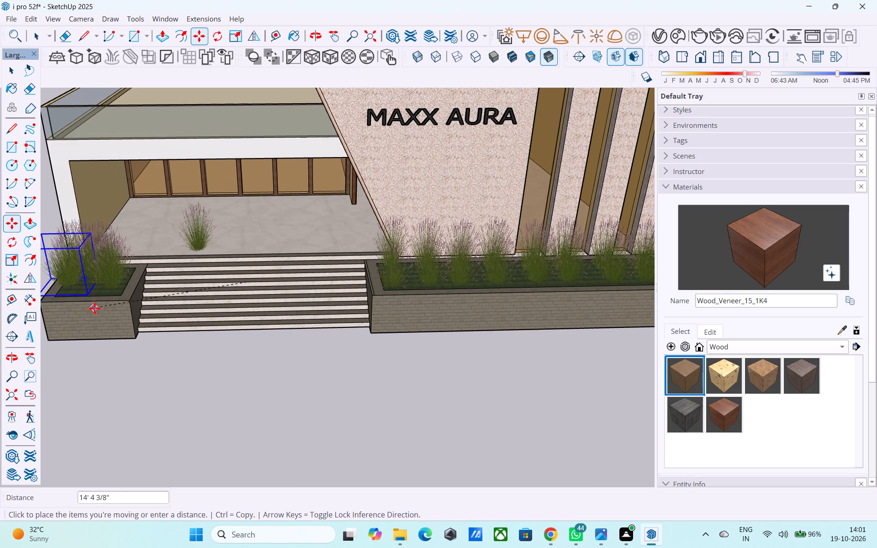
click(114, 315)
middle_drag(116, 306, 184, 298)
scroll(180, 295, down, 3)
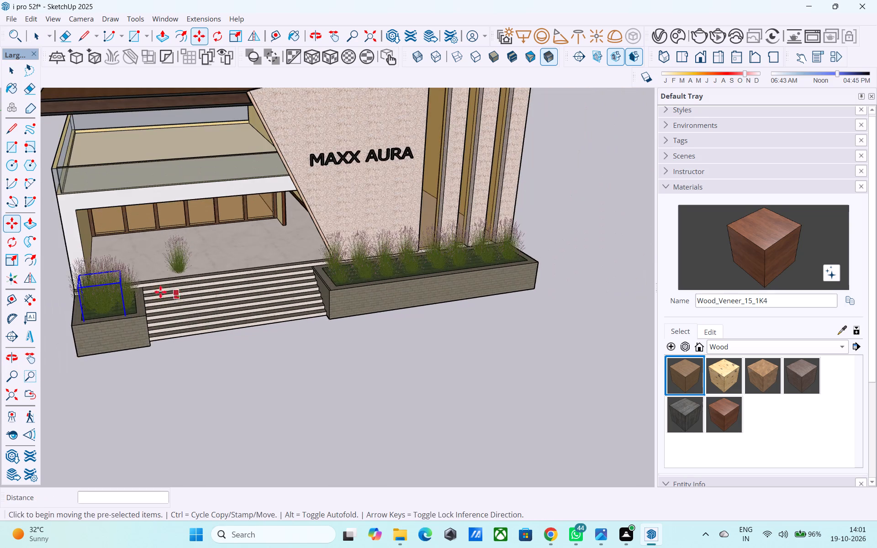
Delete the original purple-flowered grass clump left standing on the porch.
shift+middle_drag(143, 292, 201, 287)
key(space)
click(235, 256)
key(Delete)
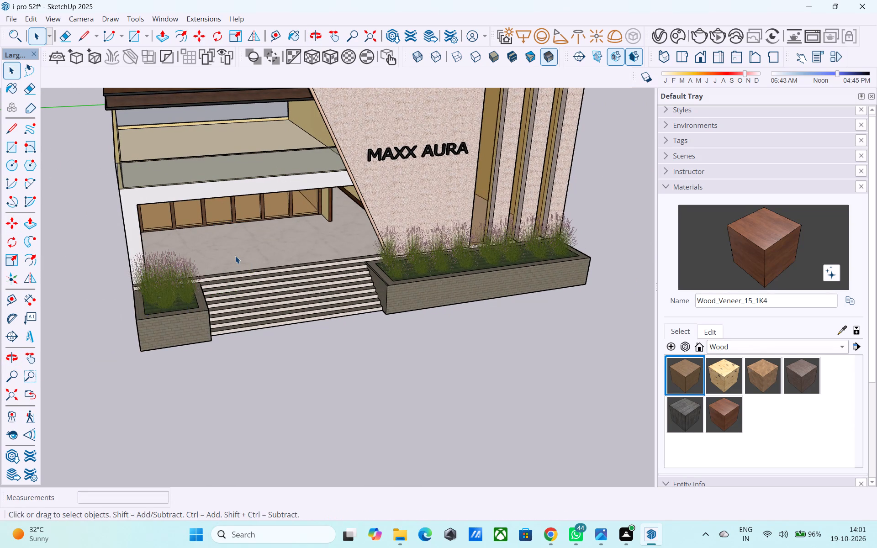
Save the model, purging its unused items.
scroll(235, 257, down, 3)
middle_drag(235, 257, 218, 246)
key(ctrl+s)
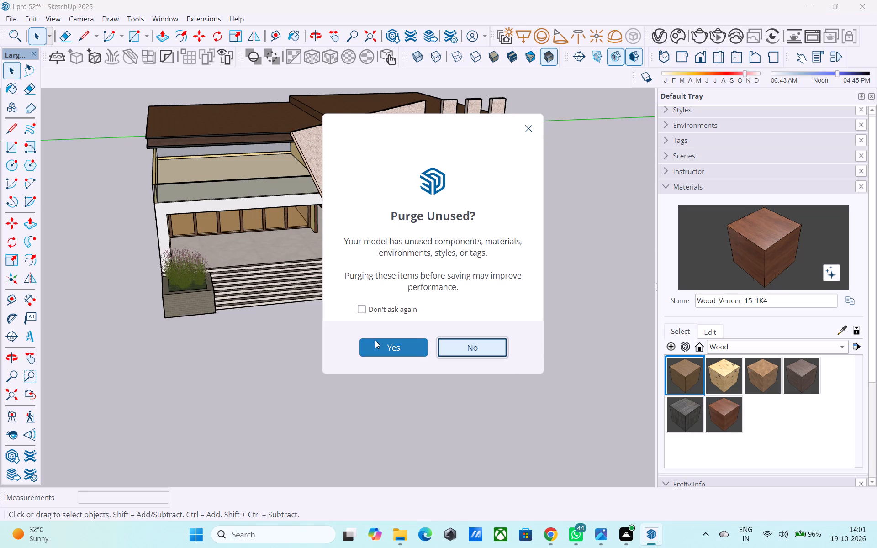
click(375, 342)
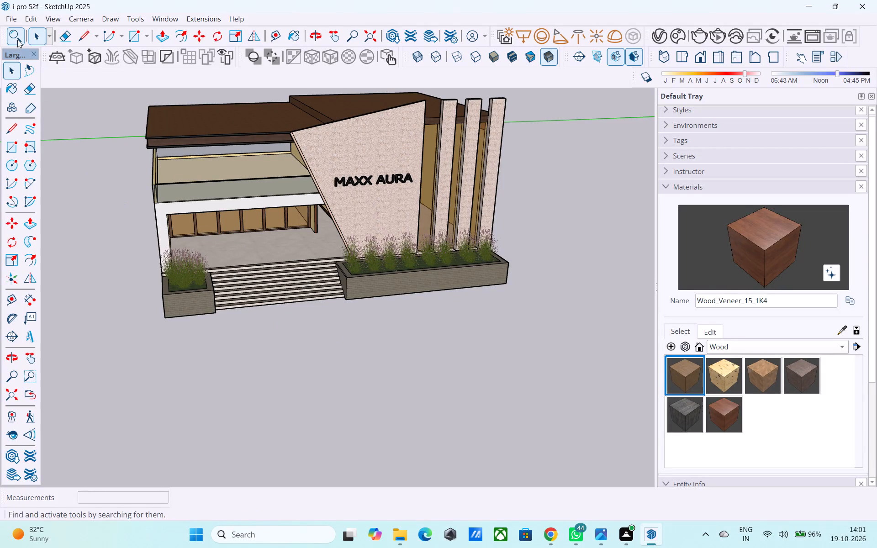
Place the 3D text "WELLNESS CLUB", 10" high and extruded 1", on the feature wall directly beneath the MAXX AURA sign.
click(27, 331)
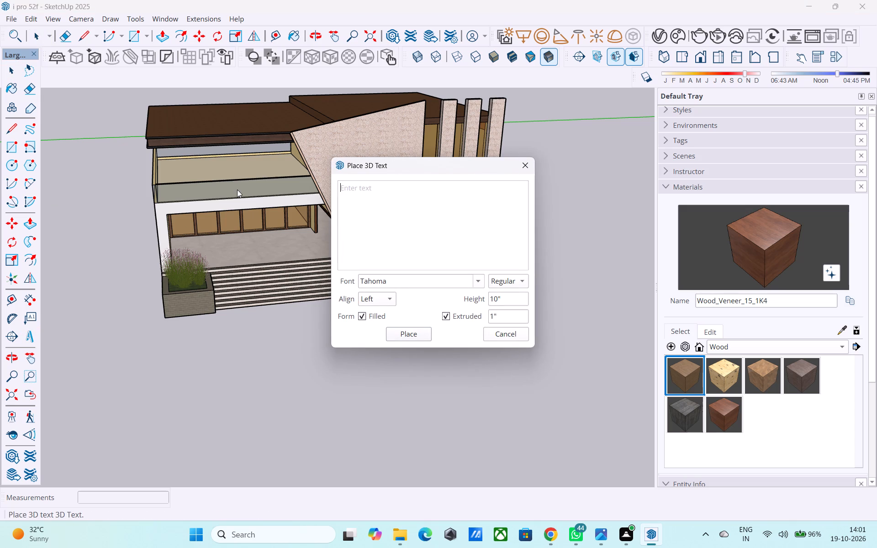
text(WELLNESS CLUB)
click(417, 337)
scroll(377, 232, up, 7)
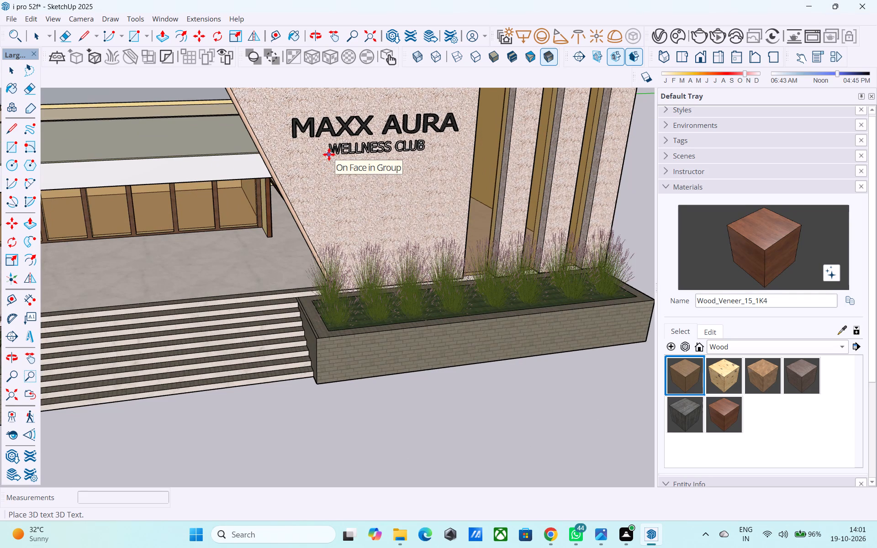
click(329, 154)
scroll(351, 192, down, 5)
key(space)
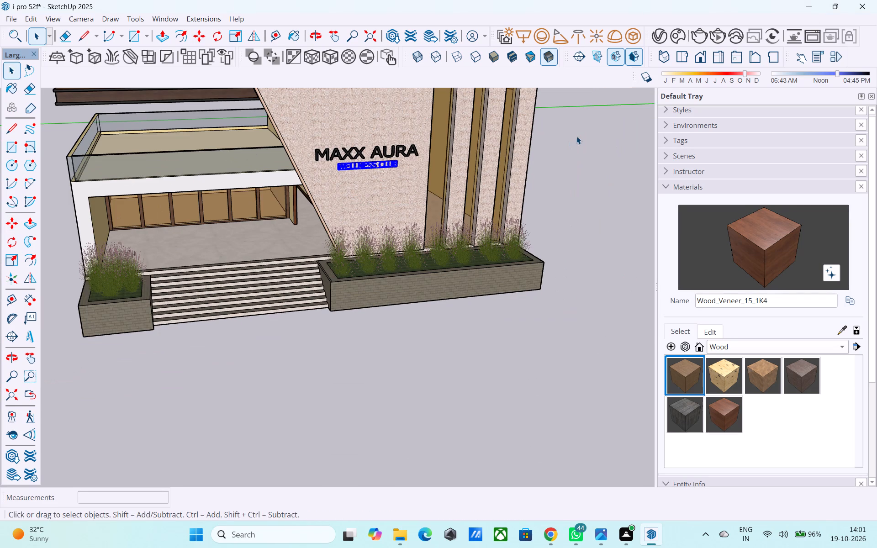
click(576, 135)
Save the model with the new wall lettering.
scroll(391, 148, up, 6)
scroll(382, 149, down, 8)
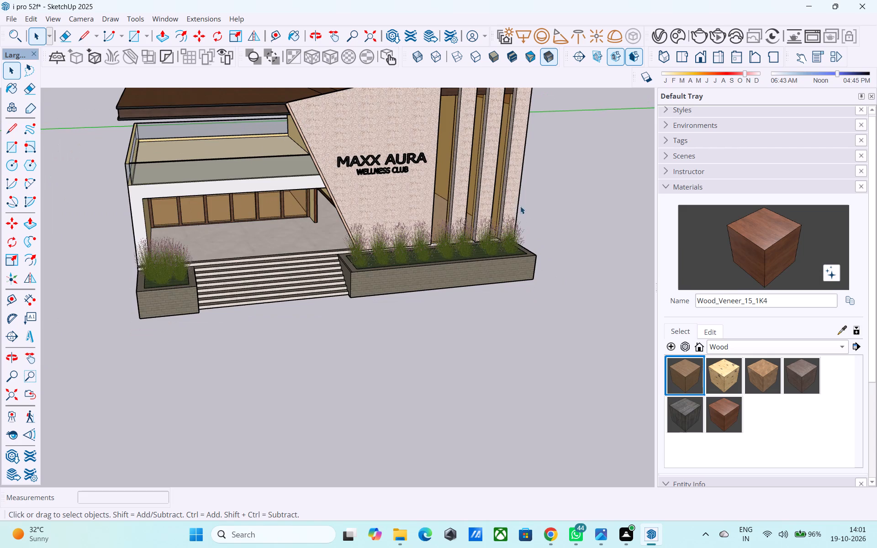
scroll(518, 198, down, 4)
middle_drag(448, 196, 400, 178)
key(ctrl+s)
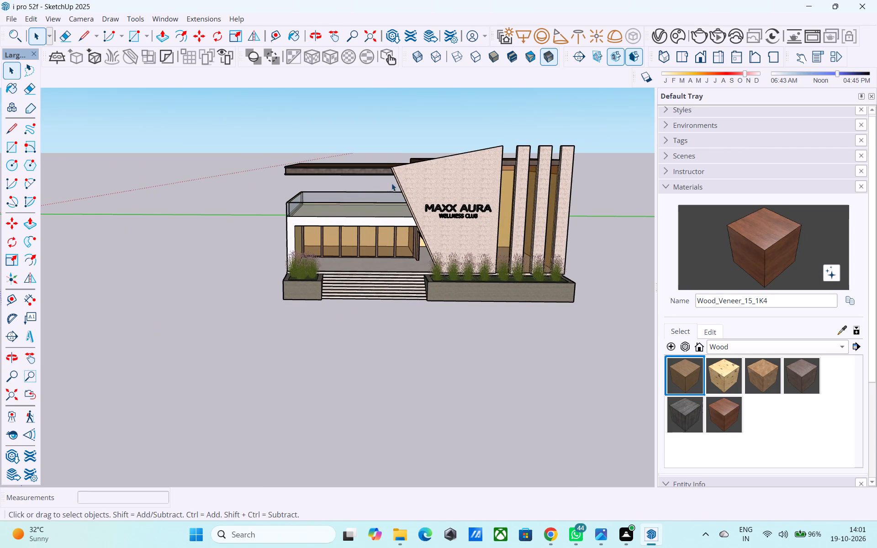
Examine the whole building from the front and both front corners, checking the signage and planted beds.
middle_drag(390, 185, 407, 194)
scroll(316, 221, down, 3)
middle_drag(408, 233, 478, 210)
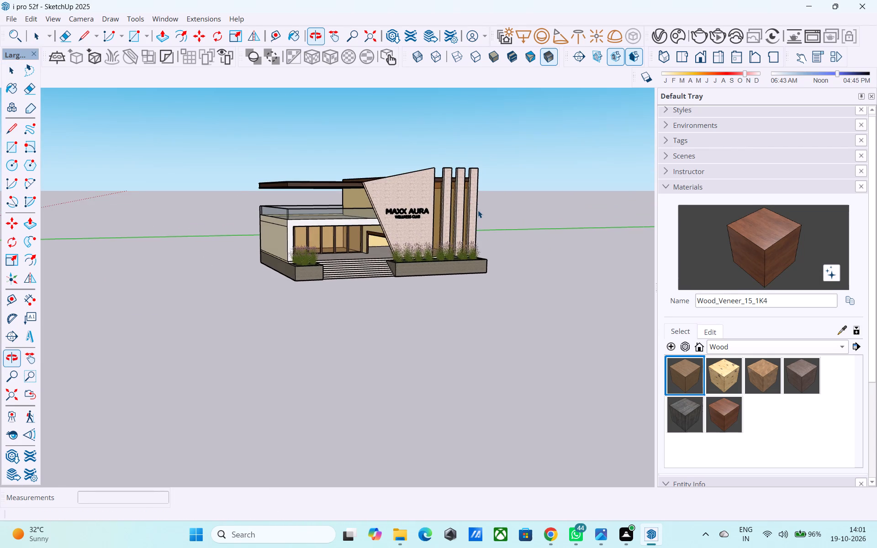
scroll(477, 207, up, 3)
shift+middle_drag(344, 216, 164, 196)
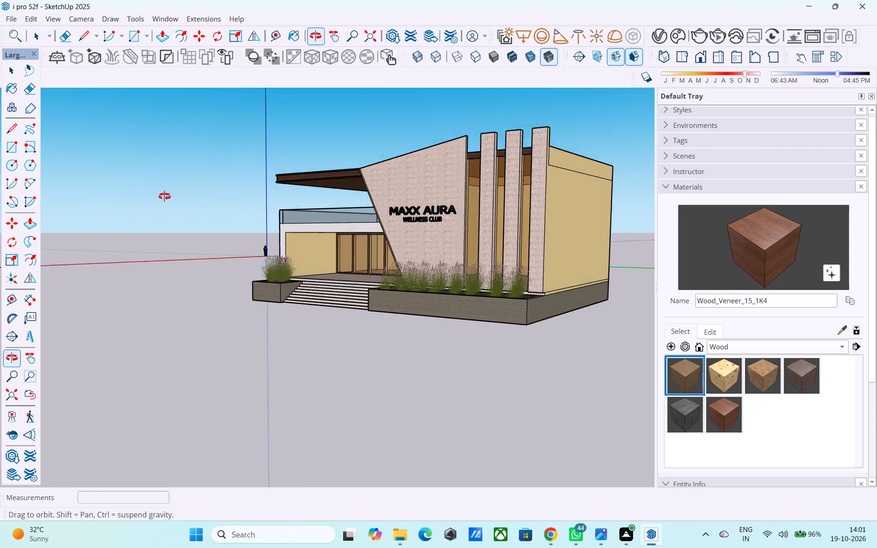
shift+middle_drag(164, 196, 358, 228)
shift+middle_drag(351, 225, 330, 212)
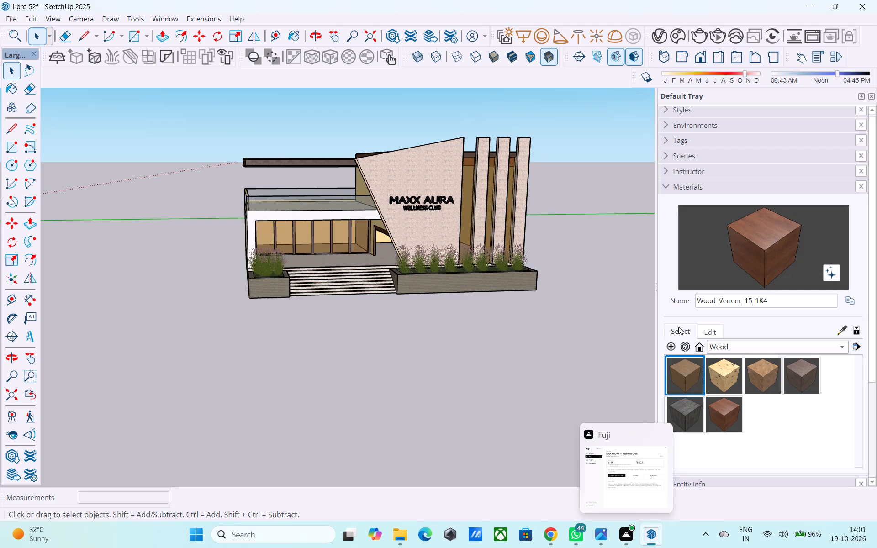
scroll(387, 205, up, 4)
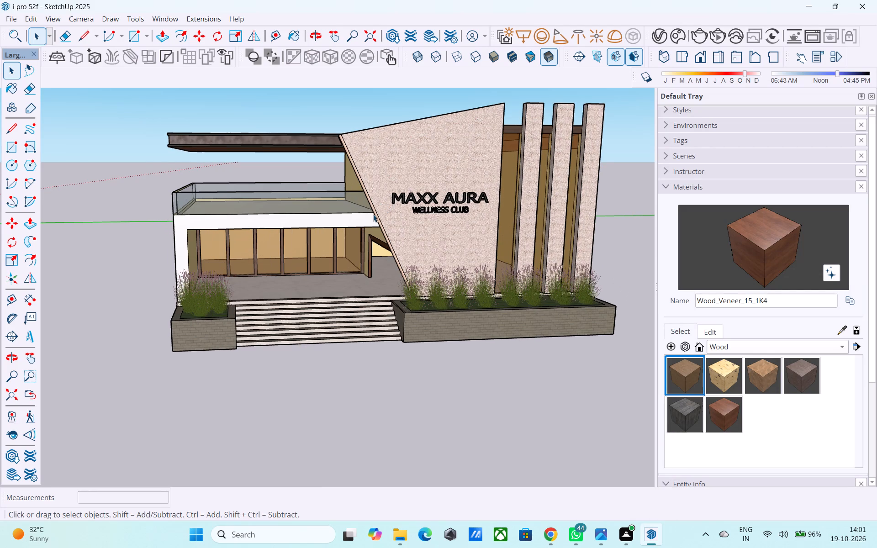
scroll(367, 216, down, 2)
middle_drag(354, 264, 350, 277)
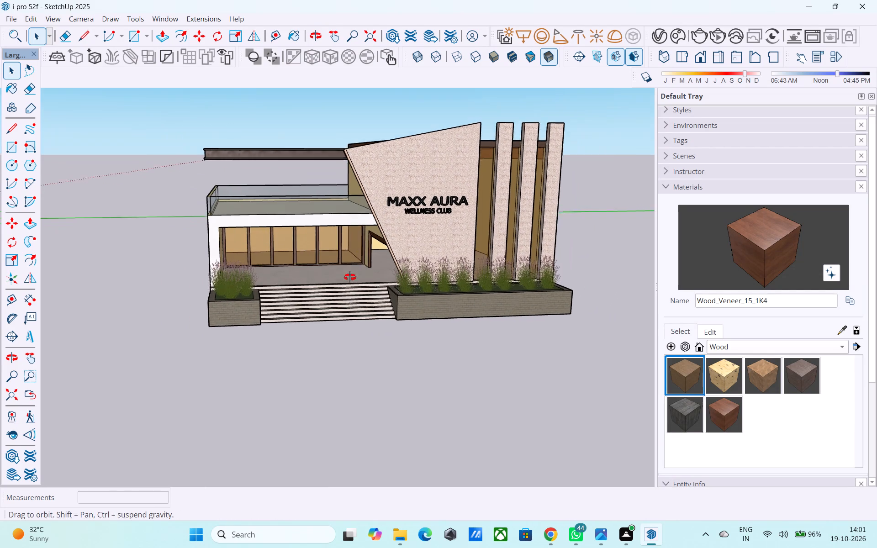
middle_drag(350, 277, 347, 285)
Offset the outline of the long planter's front brick face inward by 1'.
scroll(550, 333, up, 3)
middle_drag(415, 308, 399, 297)
scroll(436, 311, up, 5)
click(431, 304)
scroll(405, 289, up, 4)
double_click(402, 289)
scroll(399, 289, up, 2)
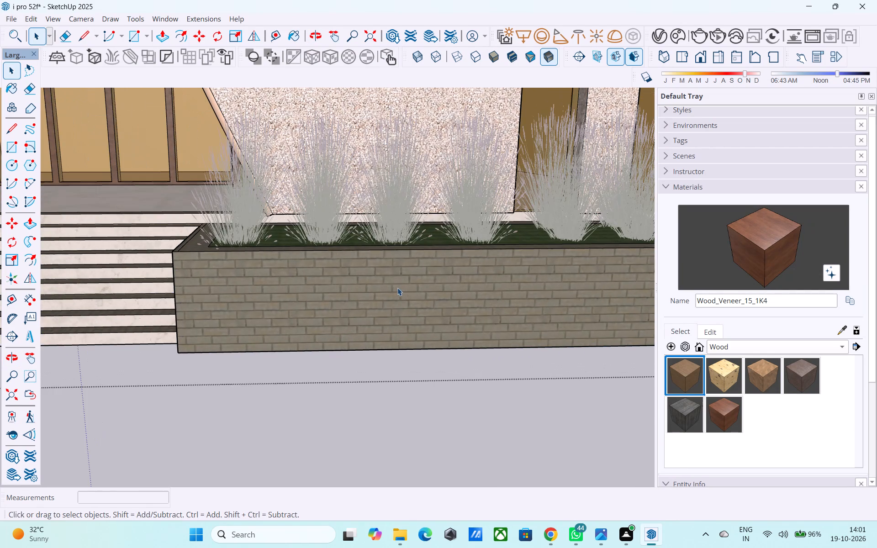
click(397, 288)
key(f)
click(397, 288)
text(1')
key(Return)
scroll(412, 284, down, 16)
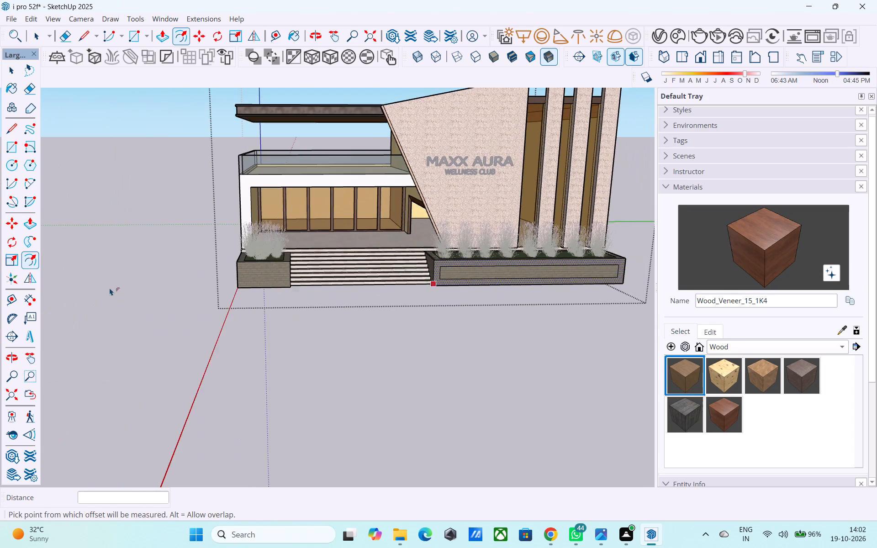
Offset the outline of the small planter's front brick face inward by 1'.
scroll(109, 287, up, 8)
key(space)
click(313, 273)
scroll(315, 272, up, 2)
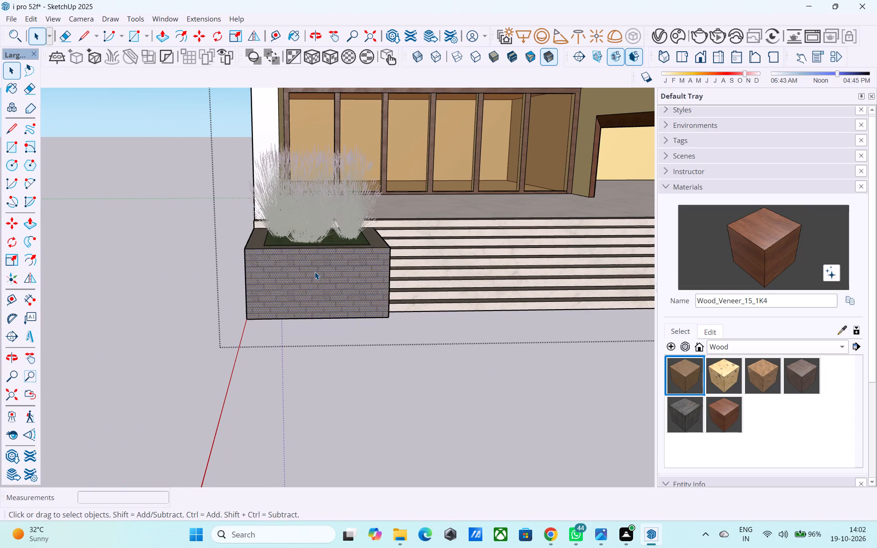
key(f)
click(315, 272)
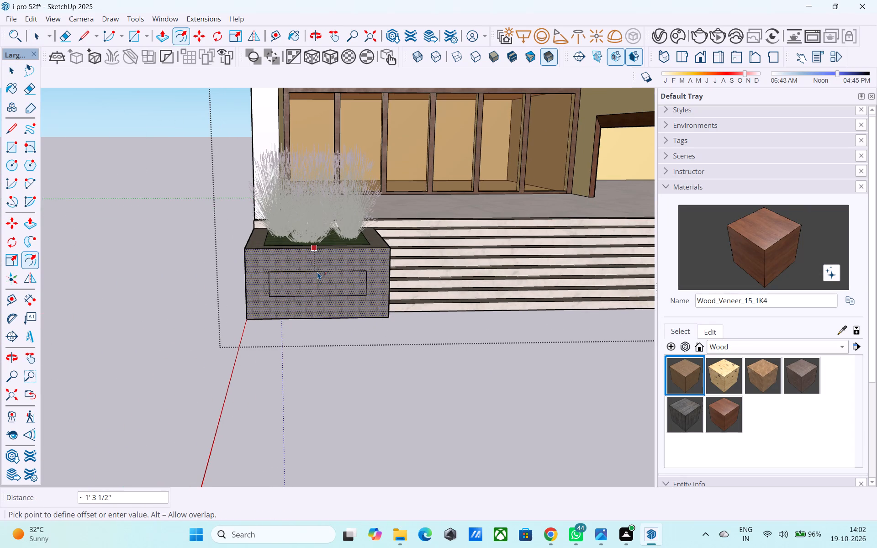
text(1')
key(Return)
key(space)
Push the inset front panels of the small and long planters inward to the same recess depth.
scroll(311, 275, down, 4)
click(311, 275)
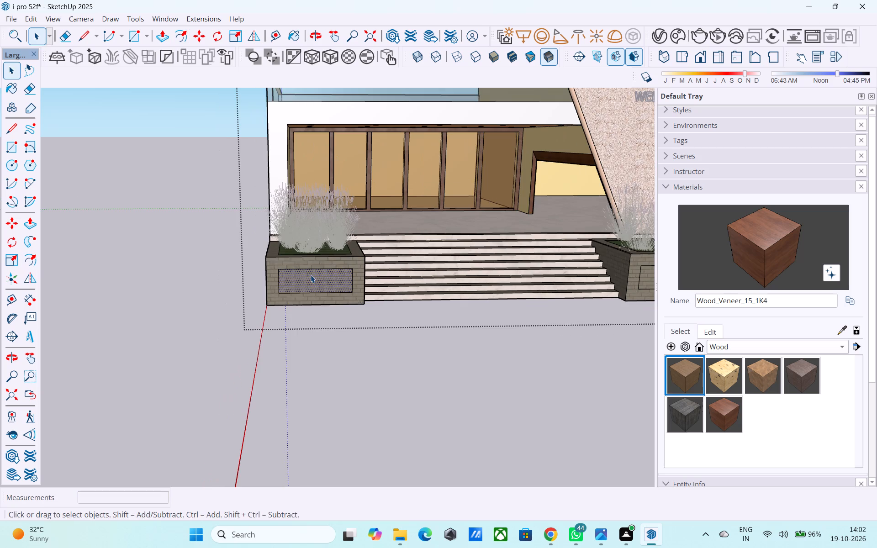
scroll(312, 281, up, 3)
key(p)
click(312, 284)
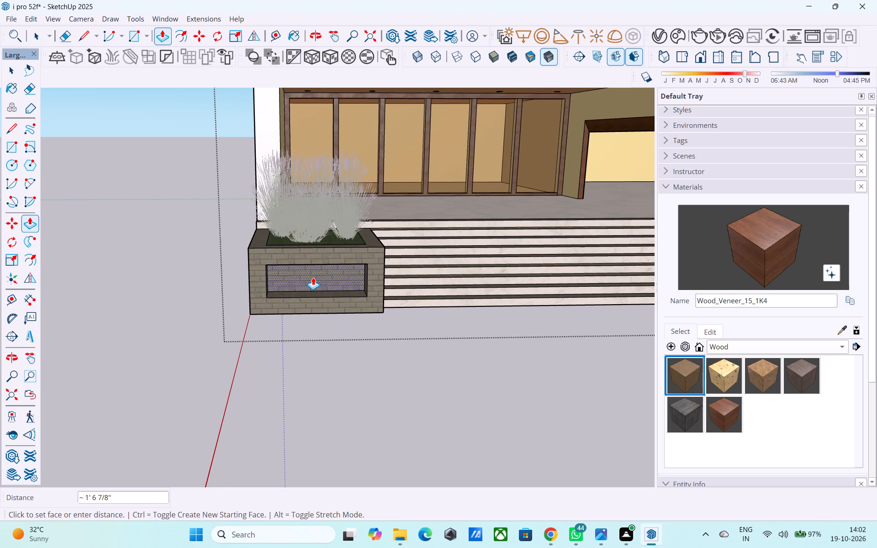
click(313, 277)
scroll(163, 280, down, 10)
scroll(453, 287, up, 5)
key(space)
click(452, 278)
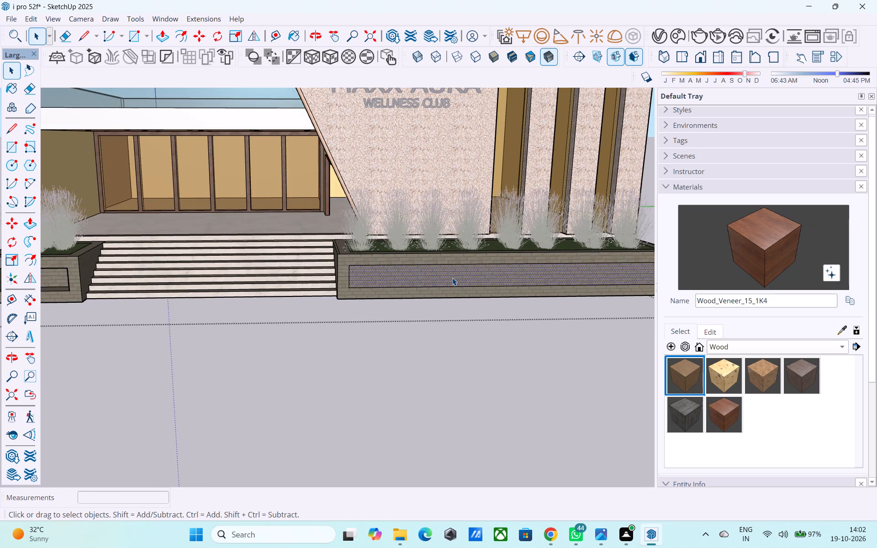
scroll(452, 278, up, 4)
key(p)
double_click(452, 278)
key(space)
scroll(452, 273, down, 4)
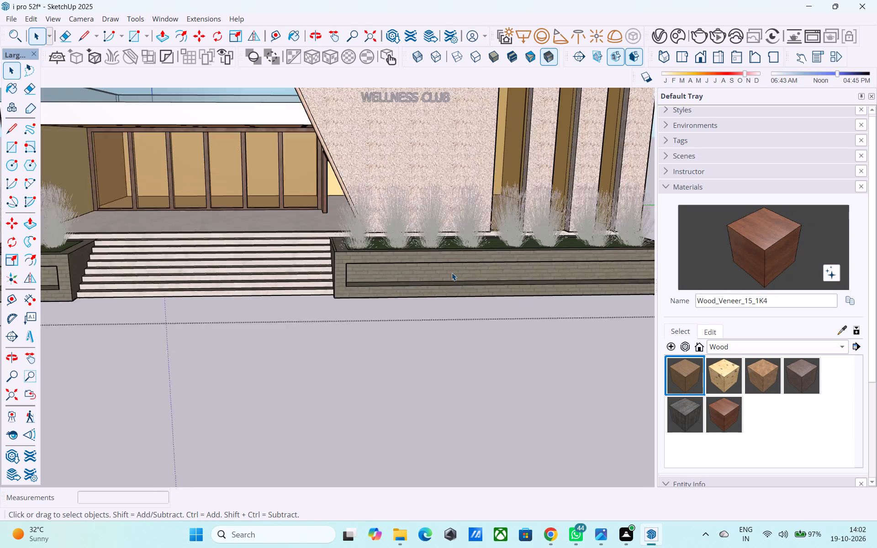
scroll(452, 273, down, 5)
Save the model with the recessed planter fronts.
key(ctrl+s)
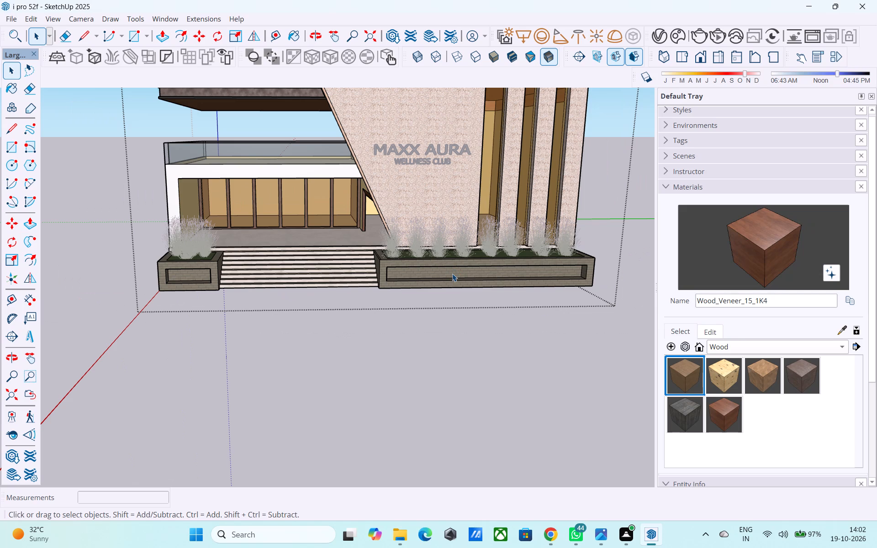
Paint the recessed front panels of both planters with the green Roofing_02_1K material from the Roofing collection.
middle_drag(452, 274, 455, 237)
middle_drag(457, 249, 438, 250)
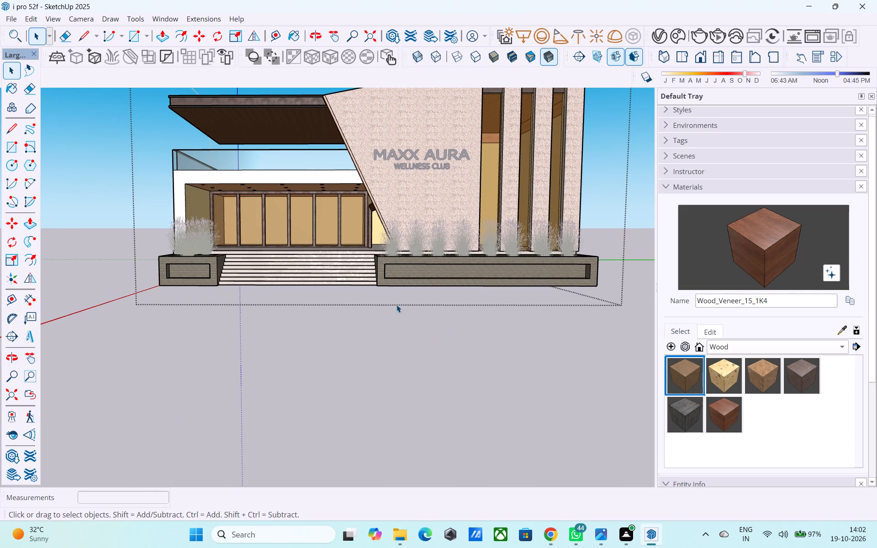
click(737, 339)
click(737, 347)
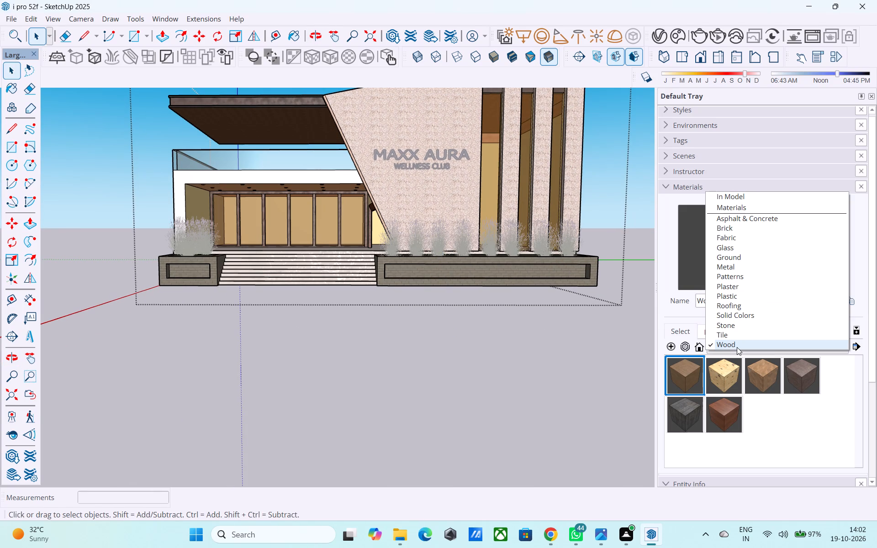
click(741, 308)
click(722, 384)
scroll(537, 297, up, 6)
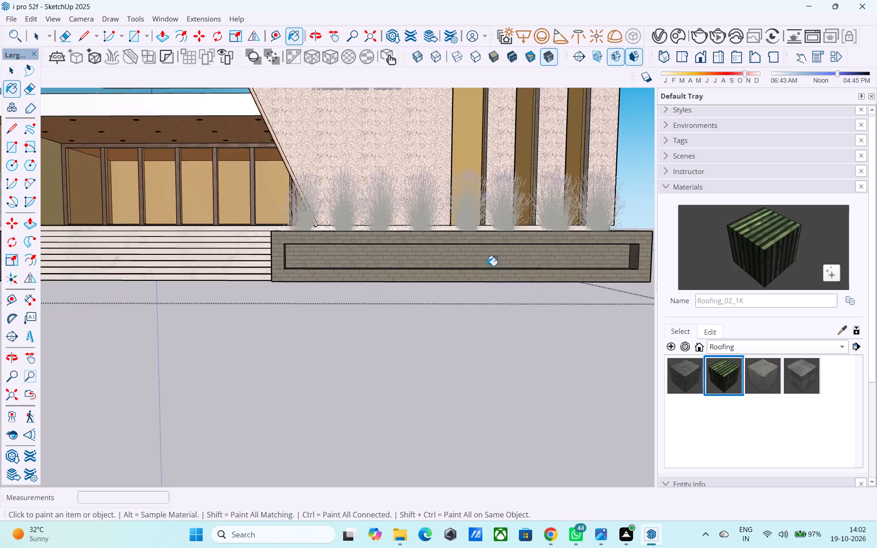
scroll(487, 266, up, 4)
click(472, 254)
scroll(529, 245, down, 12)
scroll(329, 260, up, 9)
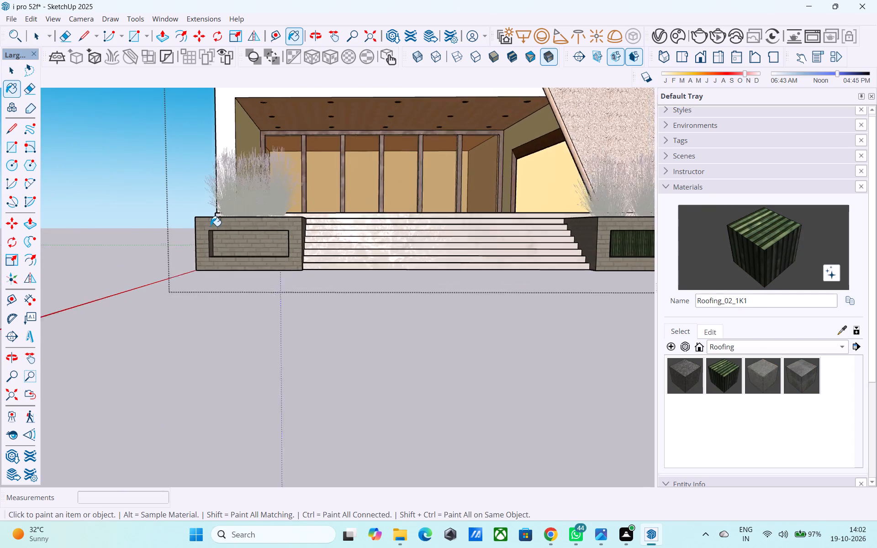
scroll(211, 226, up, 5)
click(232, 252)
scroll(219, 257, down, 12)
Offset the outline of the brick base face on the building's left side inward by 1'.
middle_drag(214, 273, 296, 288)
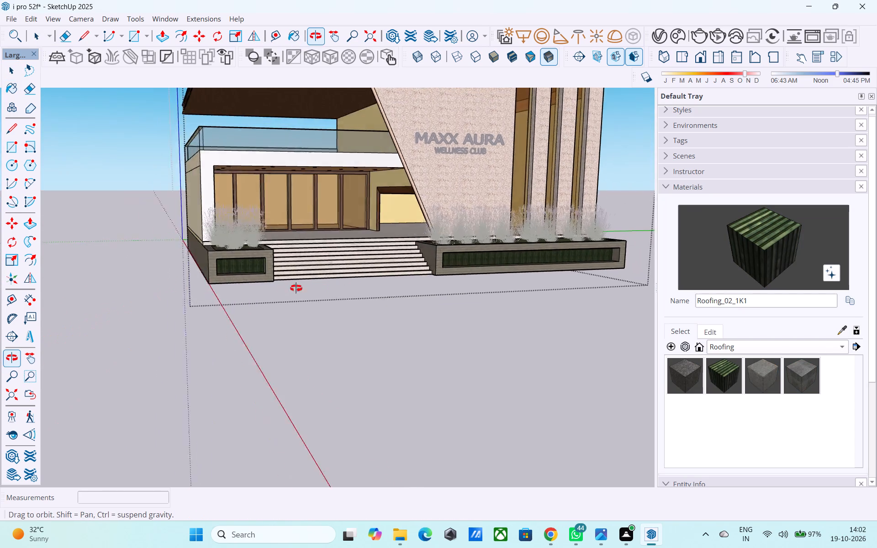
middle_drag(296, 288, 544, 274)
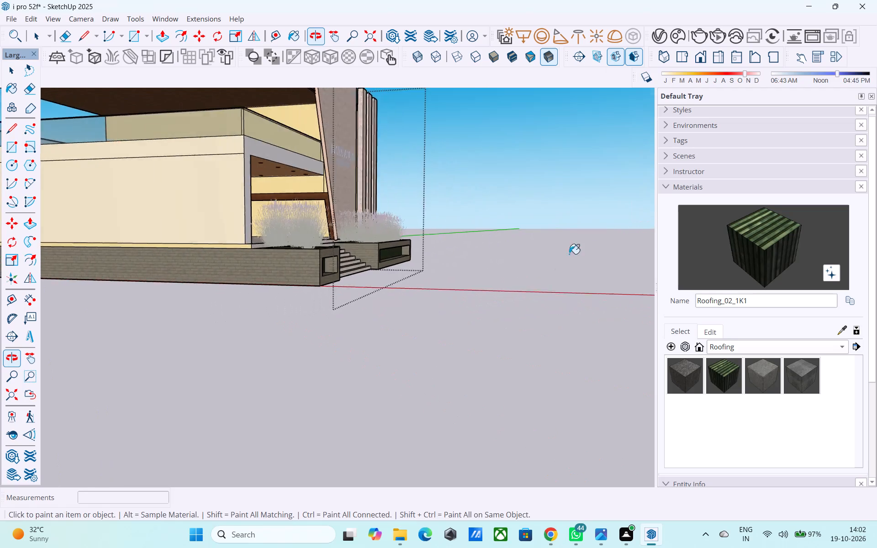
scroll(583, 239, down, 7)
middle_drag(325, 258, 407, 269)
scroll(301, 283, up, 14)
key(space)
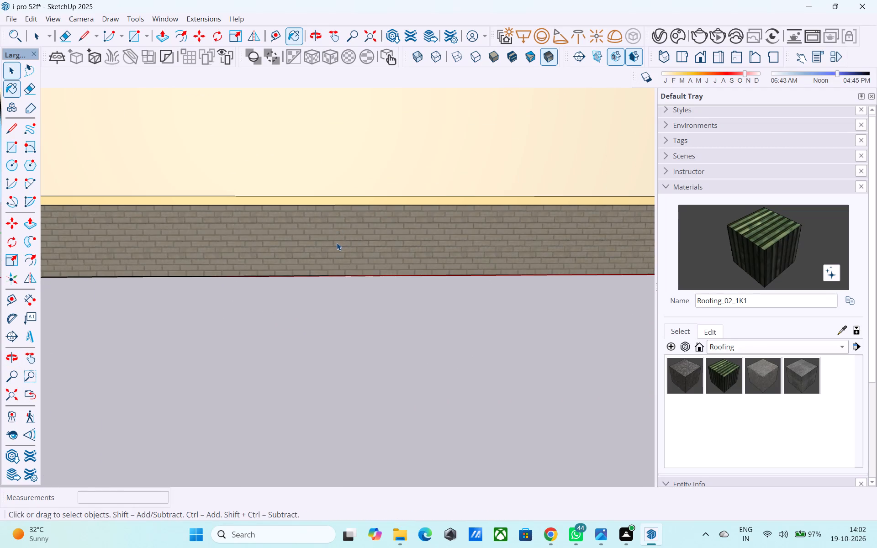
click(336, 242)
key(f)
click(336, 242)
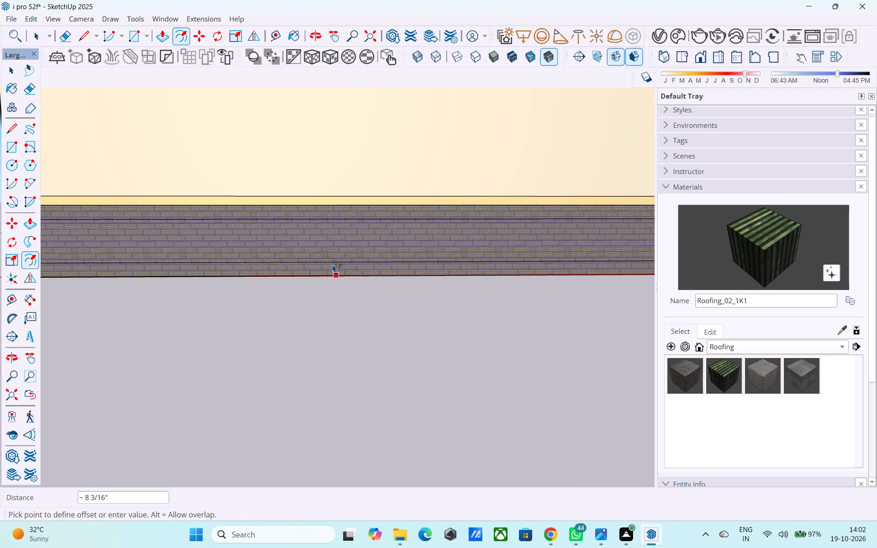
text(1')
key(Return)
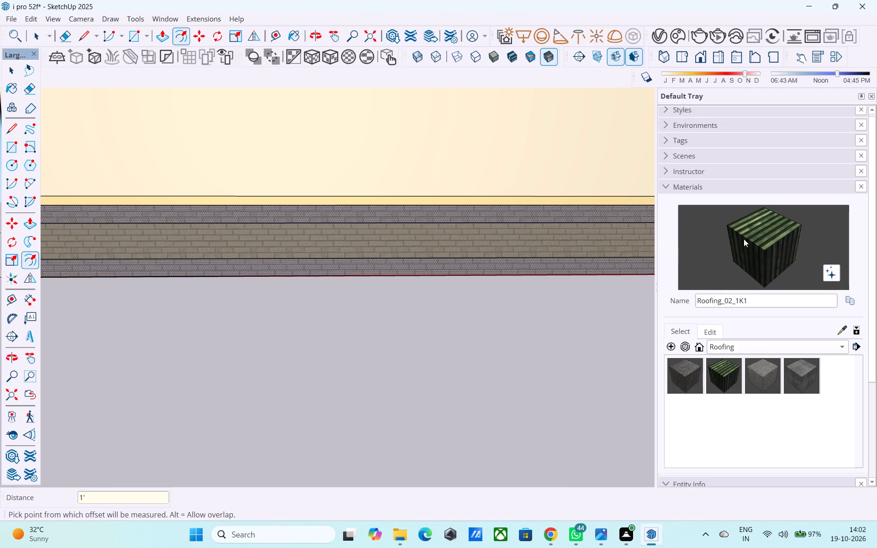
Recess the inset panel of the left side base and paint it with the green Roofing_02_1K1 material.
click(744, 239)
key(space)
click(550, 242)
key(p)
double_click(550, 242)
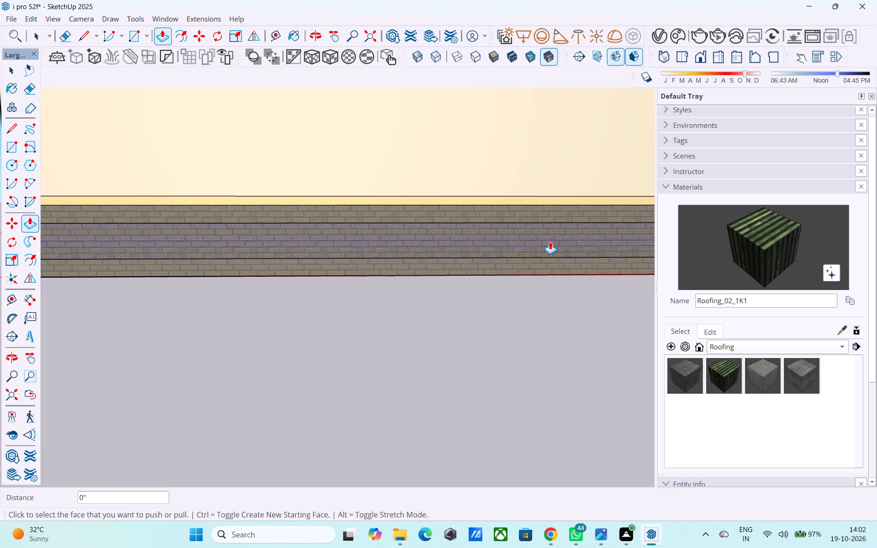
key(space)
drag(745, 237, 737, 239)
click(542, 243)
Offset the outline of the brick base face at the rear of the building inward by 1'.
scroll(539, 237, down, 5)
middle_drag(326, 256, 423, 256)
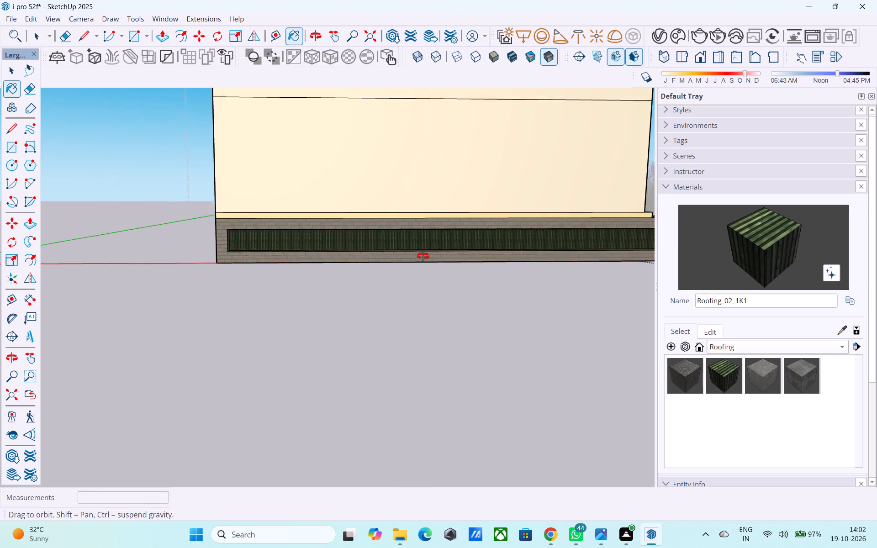
middle_drag(423, 256, 426, 256)
scroll(432, 256, down, 6)
middle_drag(345, 263, 540, 286)
key(space)
scroll(459, 253, up, 4)
click(390, 243)
scroll(390, 243, up, 4)
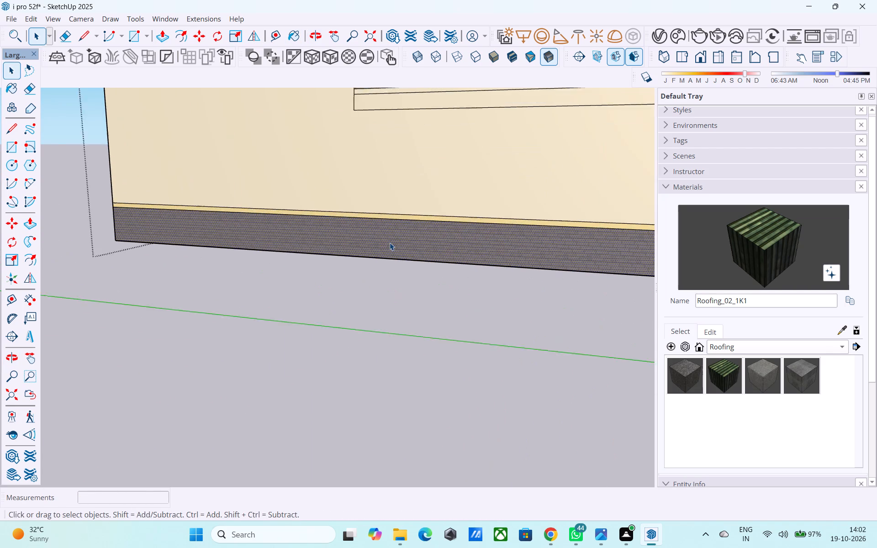
key(f)
click(390, 242)
text(1')
key(Return)
key(space)
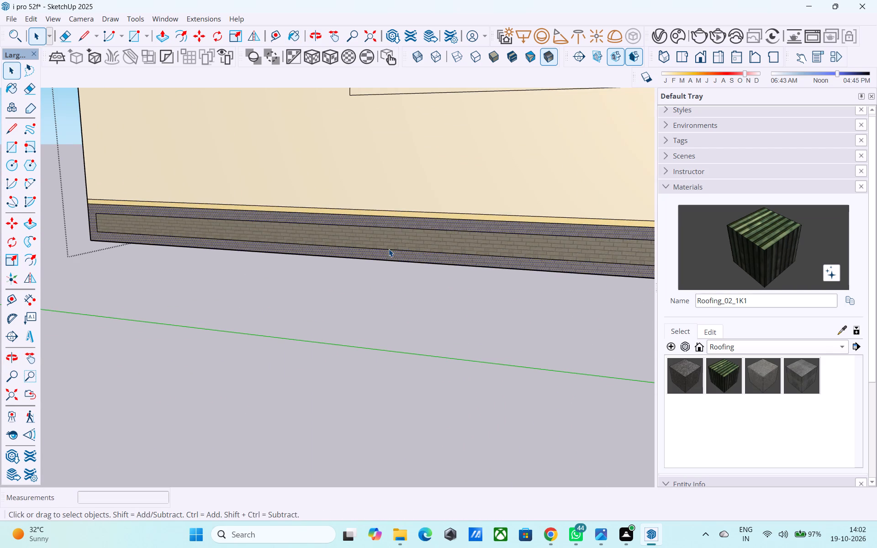
Recess the inset panel of the rear base and paint it with the green Roofing_02_1K1 material.
click(758, 239)
key(space)
click(594, 253)
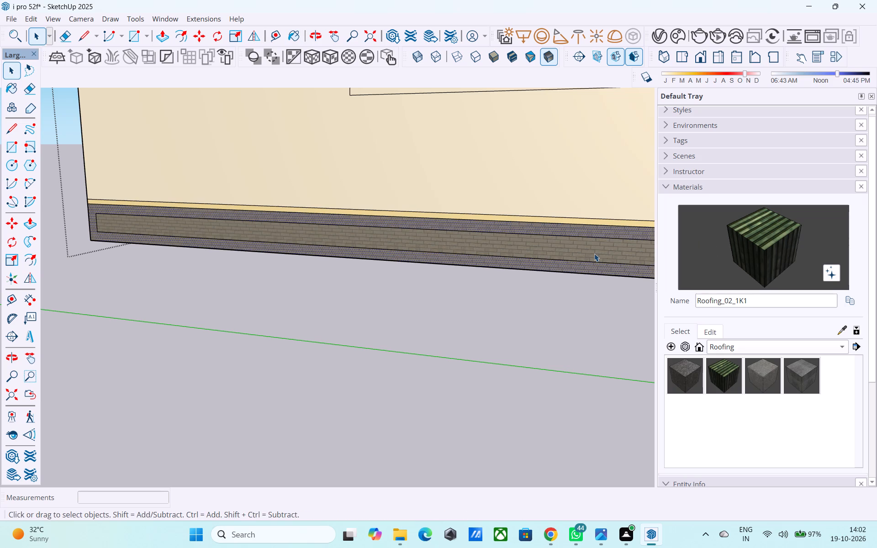
key(p)
double_click(594, 253)
key(space)
click(758, 232)
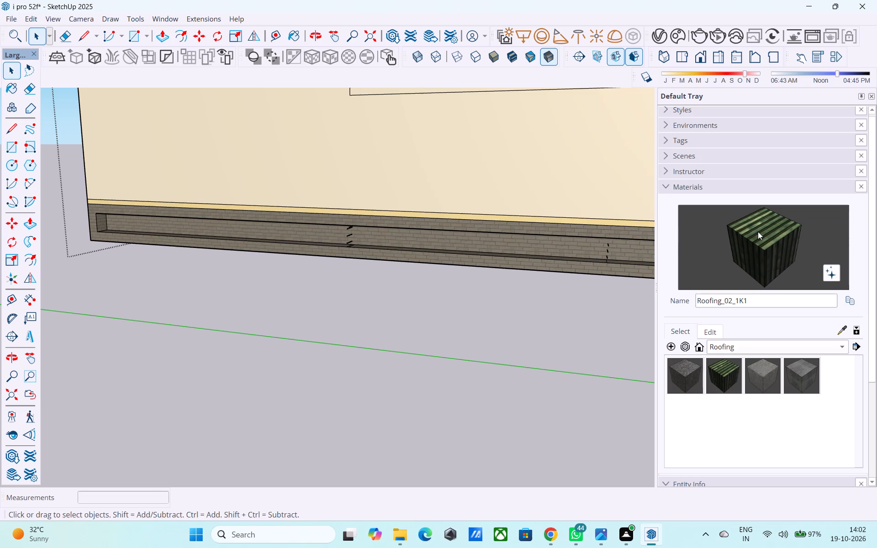
scroll(559, 250, up, 3)
click(559, 250)
Erase the first cluster of stray short edges crossing the rear base's green recess, including those on its ledge.
middle_drag(400, 246, 397, 241)
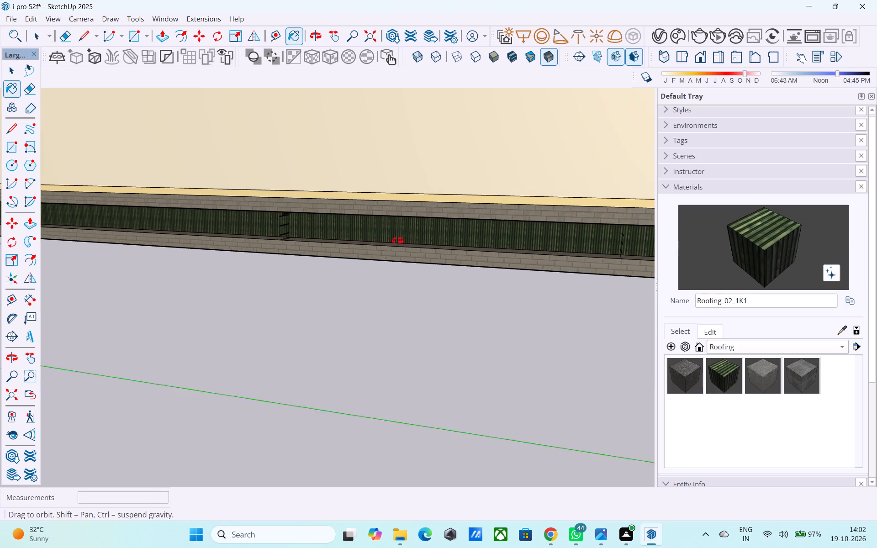
middle_drag(397, 241, 369, 233)
scroll(369, 233, up, 1)
key(r)
scroll(292, 218, up, 2)
key(e)
scroll(241, 216, up, 4)
drag(190, 215, 190, 215)
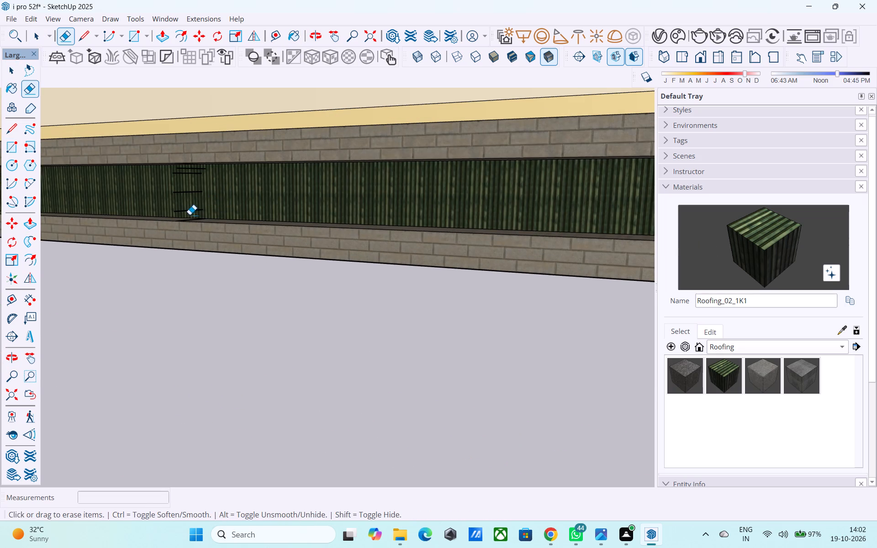
drag(190, 215, 189, 170)
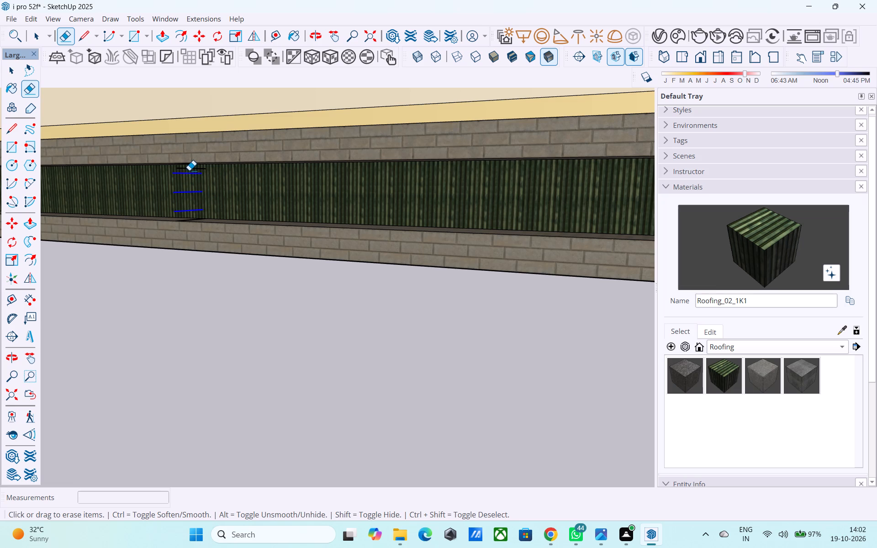
drag(189, 170, 190, 168)
scroll(198, 214, up, 10)
middle_drag(183, 244, 187, 305)
drag(187, 218, 147, 207)
scroll(142, 201, down, 15)
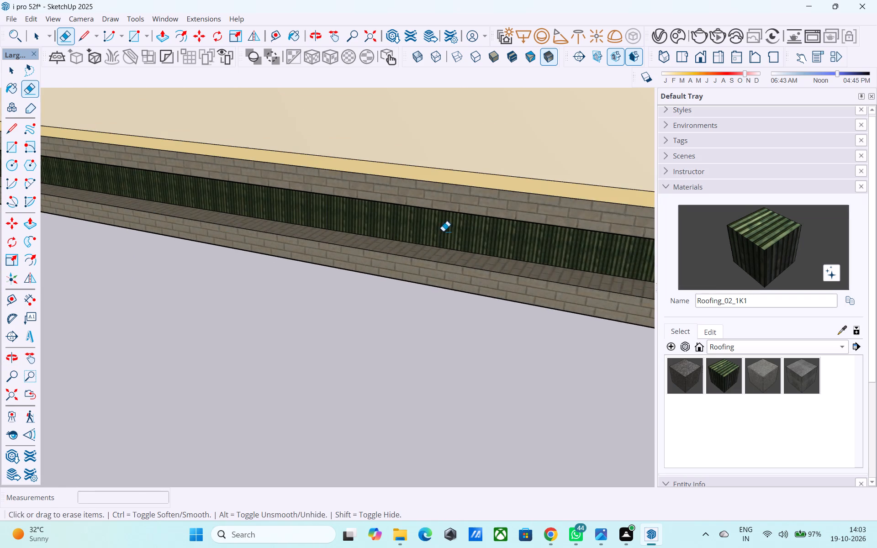
Erase the second cluster of stray short edges crossing the rear base's green recess and its ledge.
scroll(310, 252, down, 9)
middle_drag(360, 262, 403, 231)
scroll(483, 241, up, 10)
middle_drag(504, 179, 469, 184)
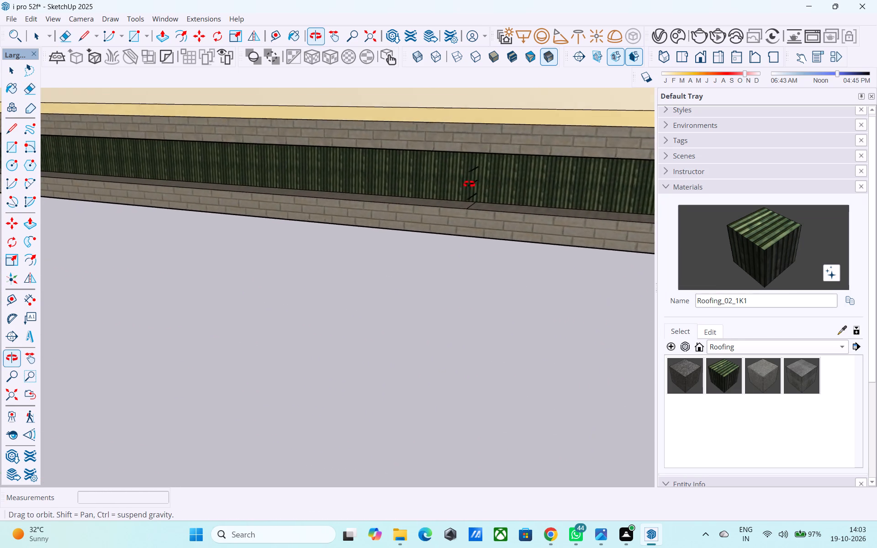
middle_drag(469, 184, 427, 184)
scroll(484, 190, up, 9)
middle_drag(471, 199, 457, 175)
drag(469, 232, 466, 230)
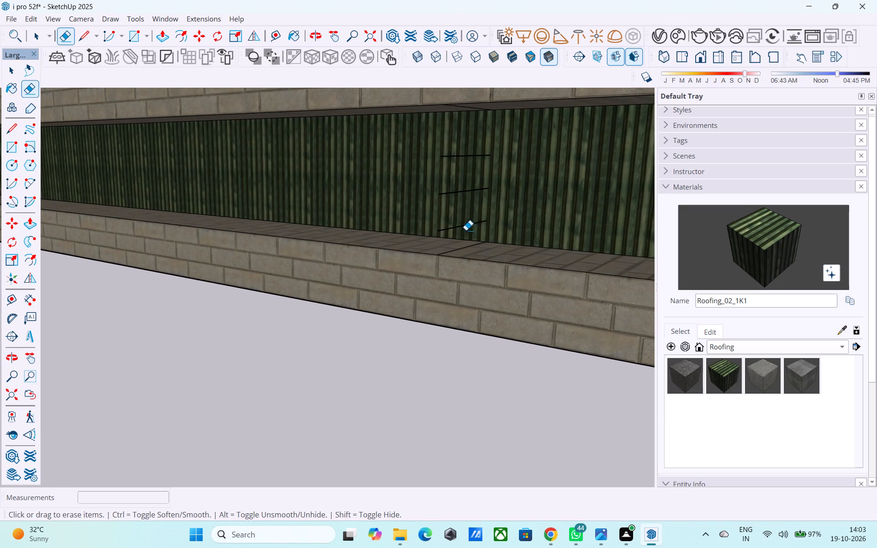
drag(466, 230, 468, 149)
drag(469, 249, 440, 244)
scroll(454, 242, down, 9)
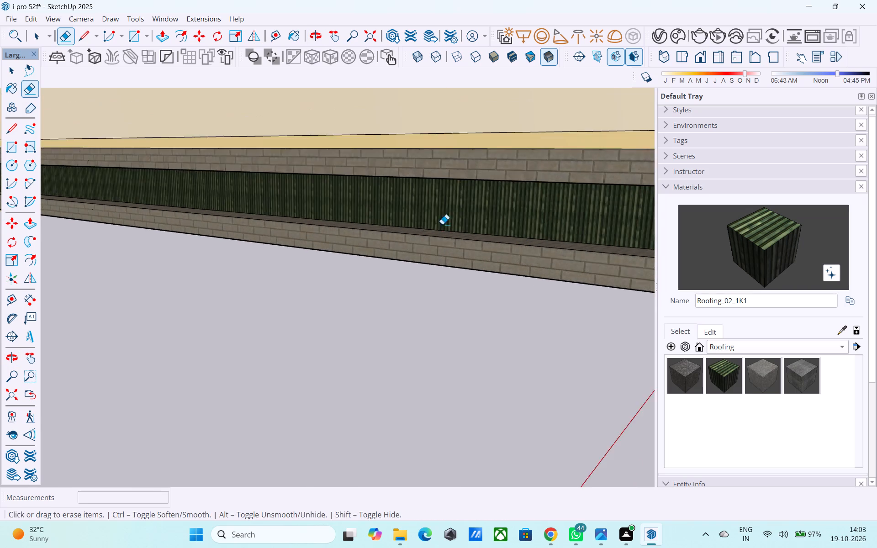
Offset the outline of the brick base face on the building's right side inward by 1'.
scroll(442, 224, down, 4)
middle_drag(373, 226, 435, 233)
scroll(472, 222, down, 6)
middle_drag(264, 232, 432, 255)
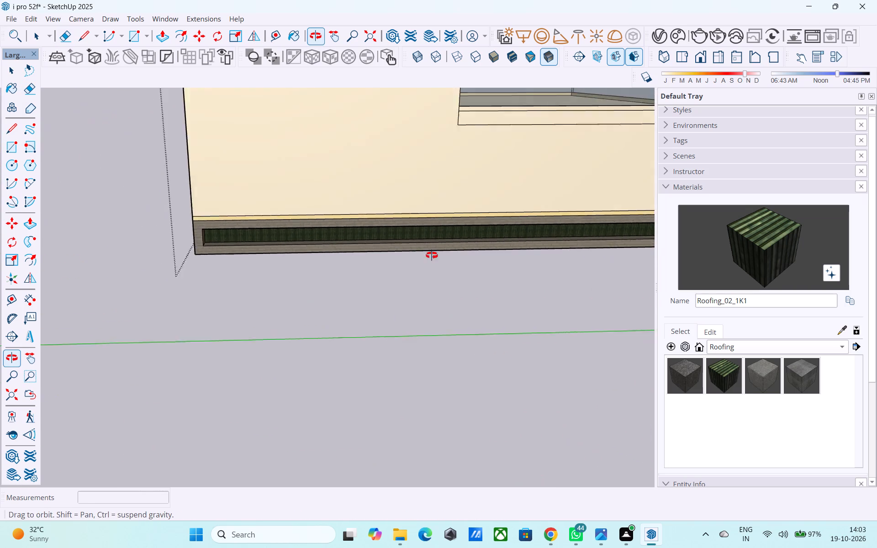
middle_drag(432, 255, 682, 242)
scroll(385, 232, up, 3)
key(space)
click(360, 201)
scroll(360, 201, up, 2)
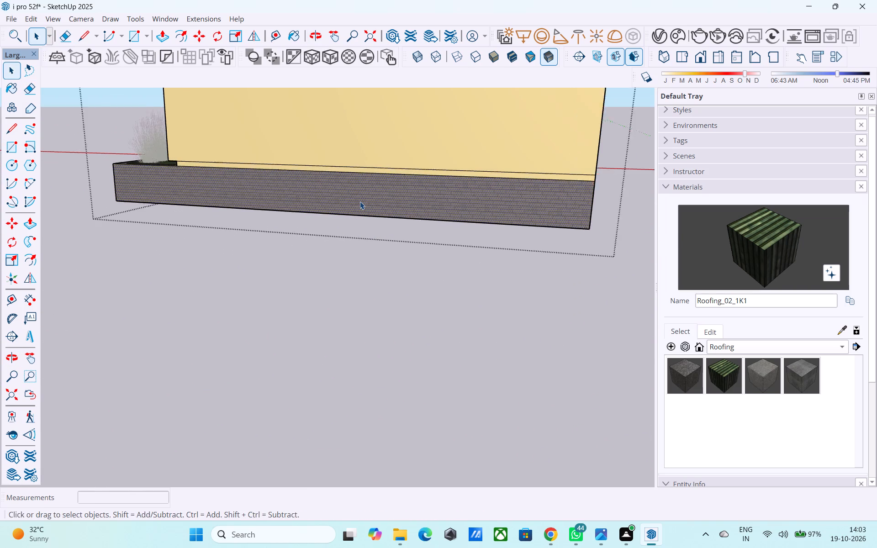
scroll(360, 201, up, 1)
key(f)
click(360, 201)
text(1')
key(Return)
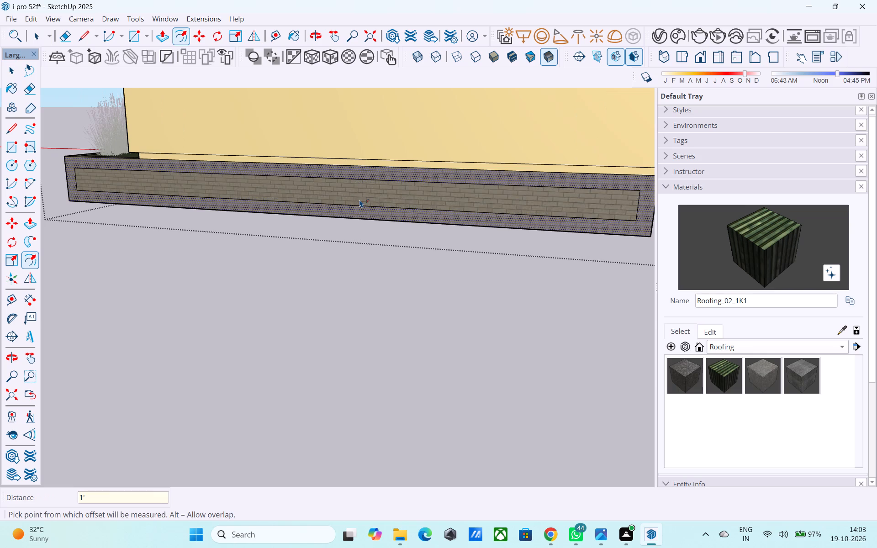
Recess the inset panel of the right side base by about 8".
key(space)
click(358, 196)
key(space)
text(P)
click(358, 196)
double_click(359, 193)
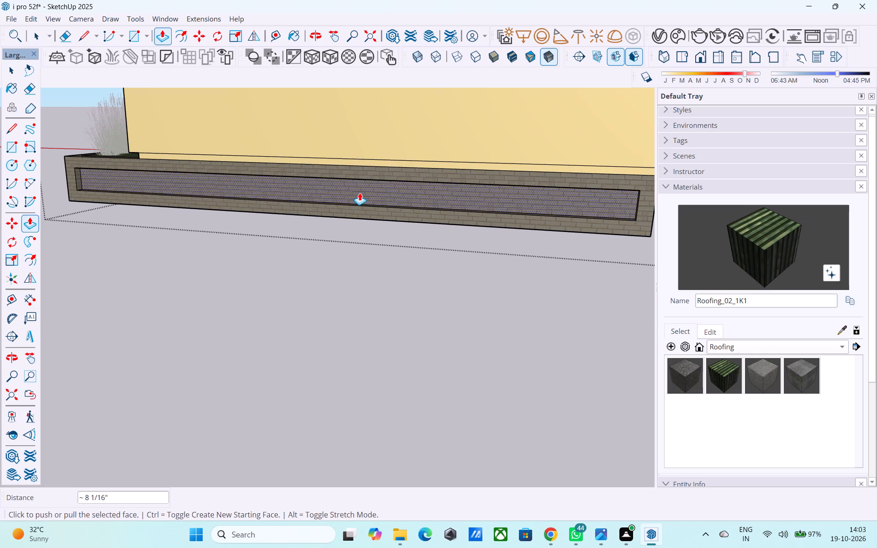
Push the recessed inset panel of the right side base slightly further in.
key(space)
click(366, 200)
key(p)
click(366, 200)
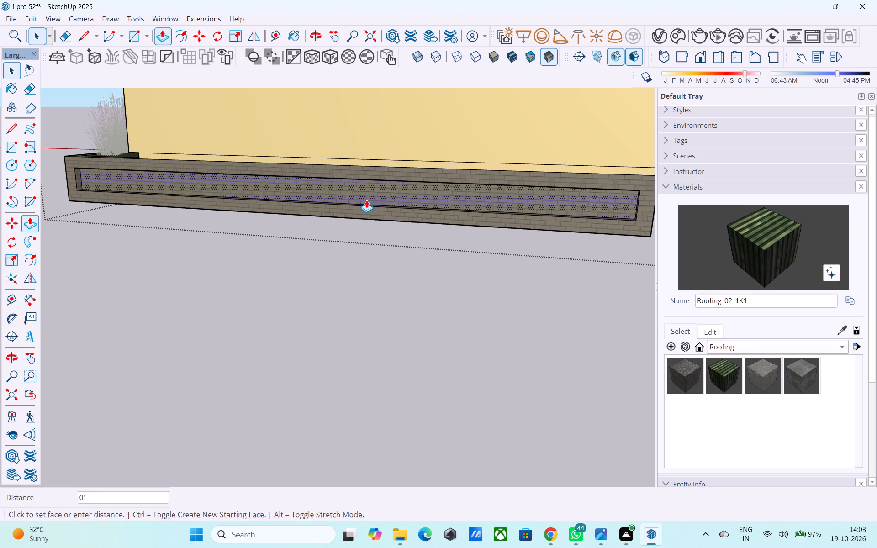
click(367, 198)
Paint the recessed panel of the right side base with the green Roofing_02_1K1 material.
key(space)
click(750, 242)
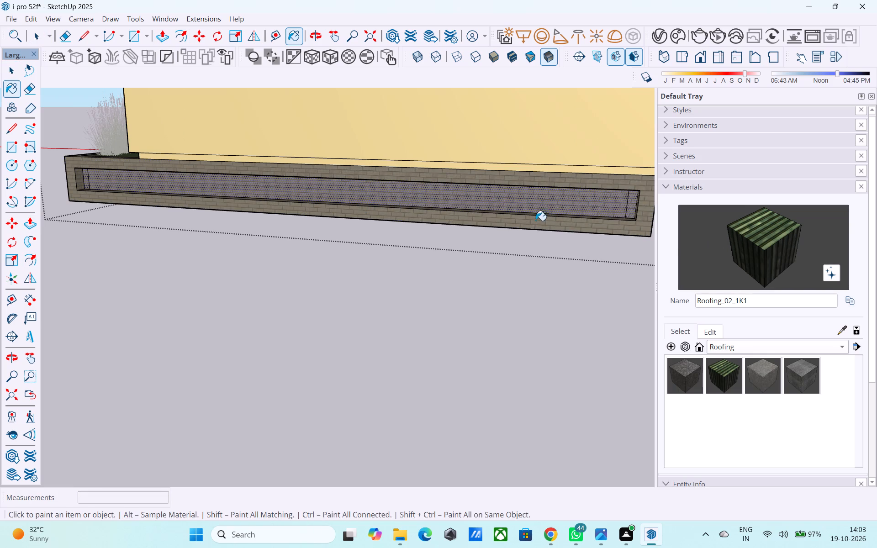
click(527, 207)
key(space)
Clear the selection and save the model with the finished base panels.
scroll(501, 205, down, 6)
middle_drag(370, 242, 603, 268)
scroll(585, 266, down, 5)
click(322, 313)
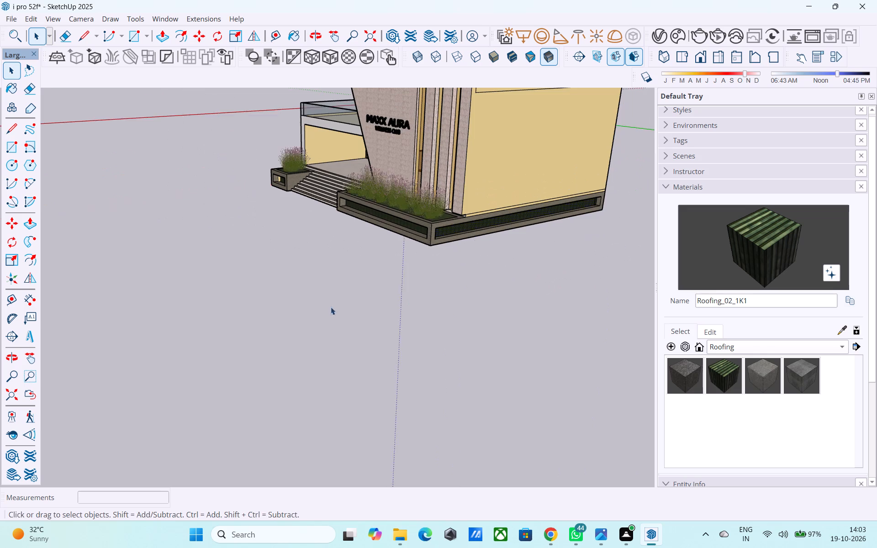
middle_drag(363, 300, 527, 300)
scroll(432, 341, down, 9)
scroll(369, 156, up, 3)
key(ctrl+s)
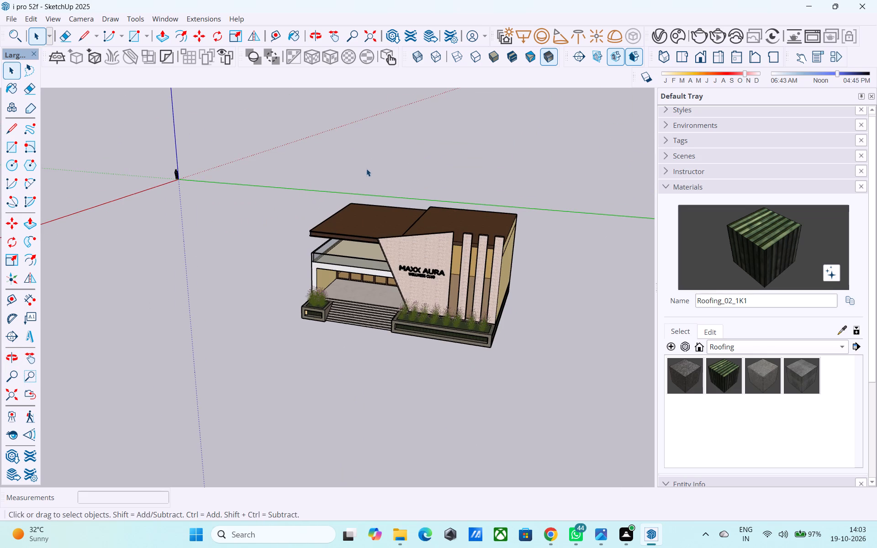
Check the whole building from the front and its planter corner, and save the model again.
scroll(363, 196, down, 2)
middle_drag(368, 232, 389, 182)
scroll(390, 181, up, 3)
middle_drag(359, 205, 453, 193)
scroll(180, 192, up, 4)
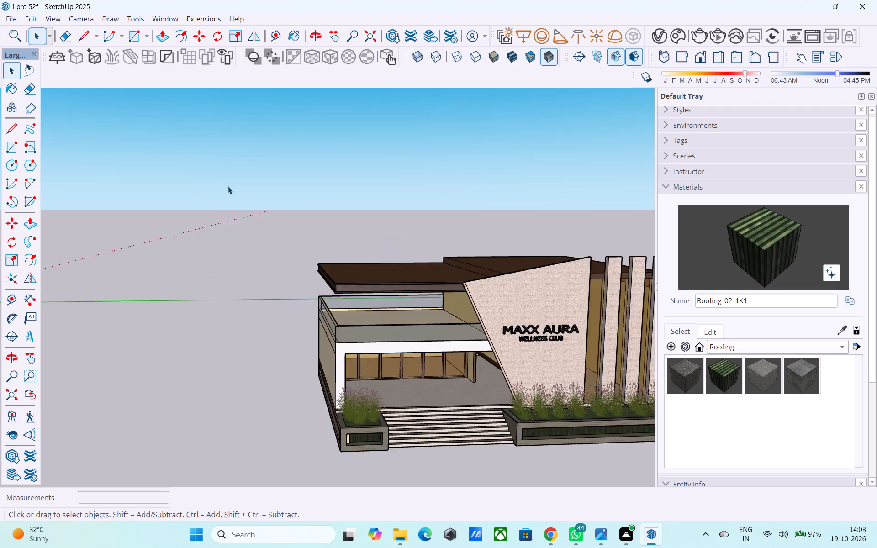
scroll(343, 199, down, 4)
middle_drag(508, 184, 483, 184)
scroll(269, 190, down, 4)
scroll(397, 205, up, 5)
middle_drag(366, 196, 481, 214)
key(ctrl+s)
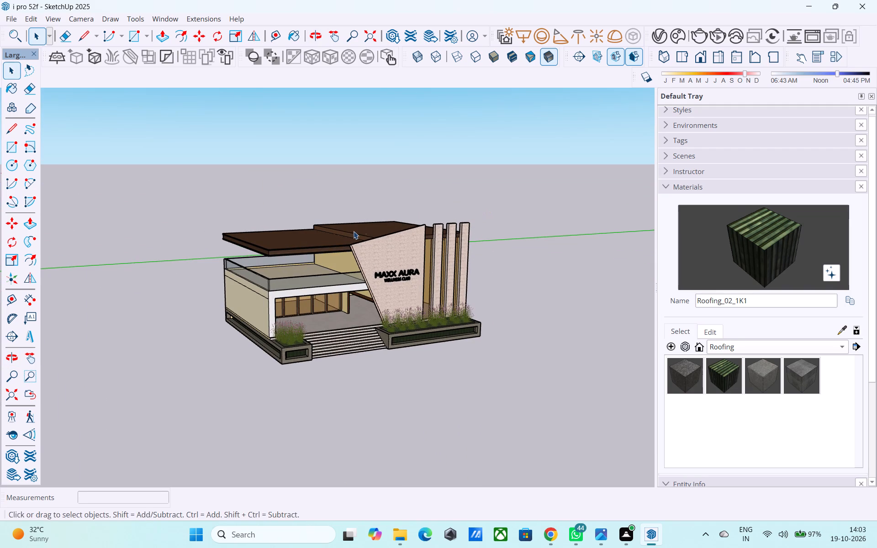
Frame the building in a low, straight-on view of the front facade with the MAXX AURA lettering and planters.
shift+scroll(350, 231, up, 1)
shift+middle_drag(350, 231, 383, 240)
scroll(459, 288, up, 3)
shift+middle_drag(443, 298, 434, 274)
shift+scroll(443, 298, up, 1)
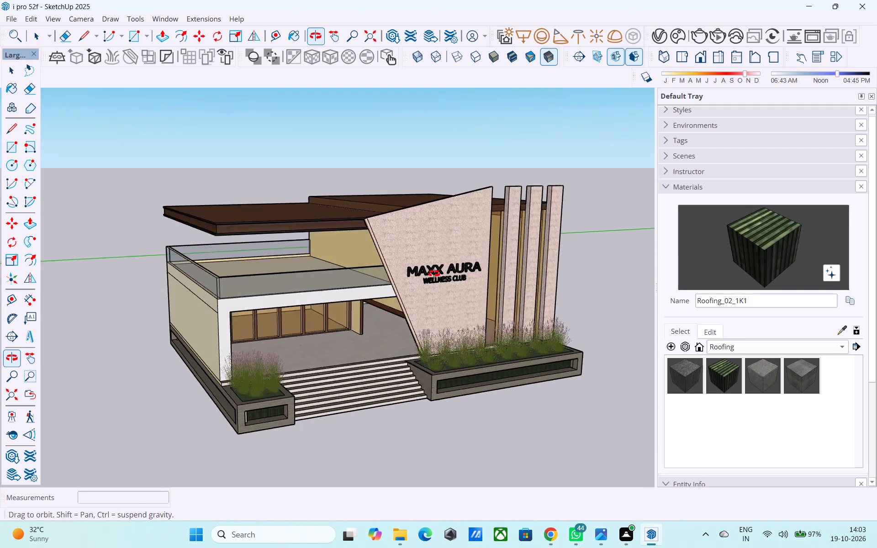
shift+middle_drag(434, 274, 368, 238)
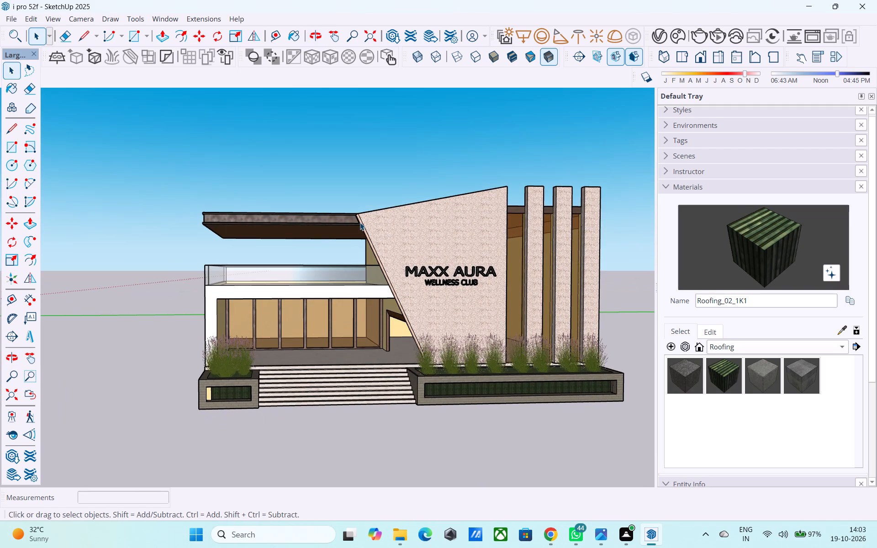
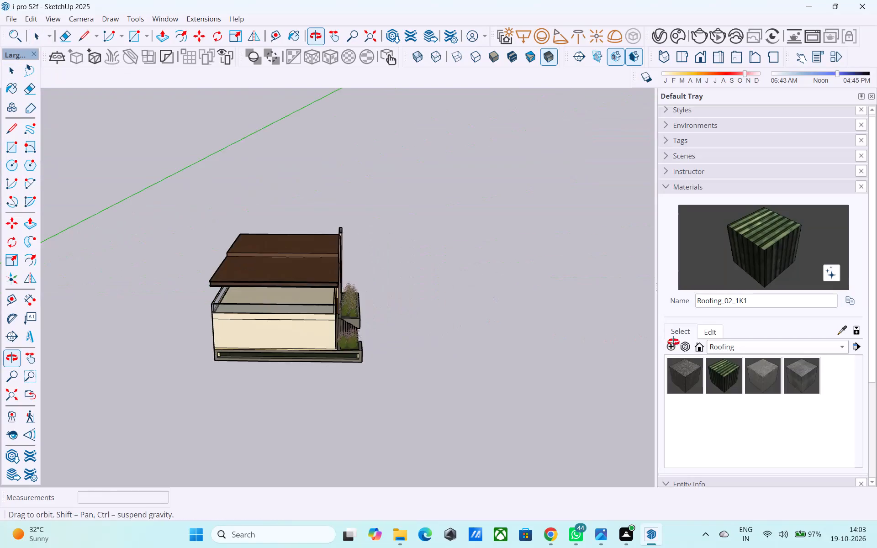
Check the building's roof, side wall and recessed base panel from raised and low viewpoints.
scroll(521, 317, down, 4)
middle_drag(517, 320, 417, 322)
scroll(325, 272, up, 4)
middle_drag(314, 265, 269, 255)
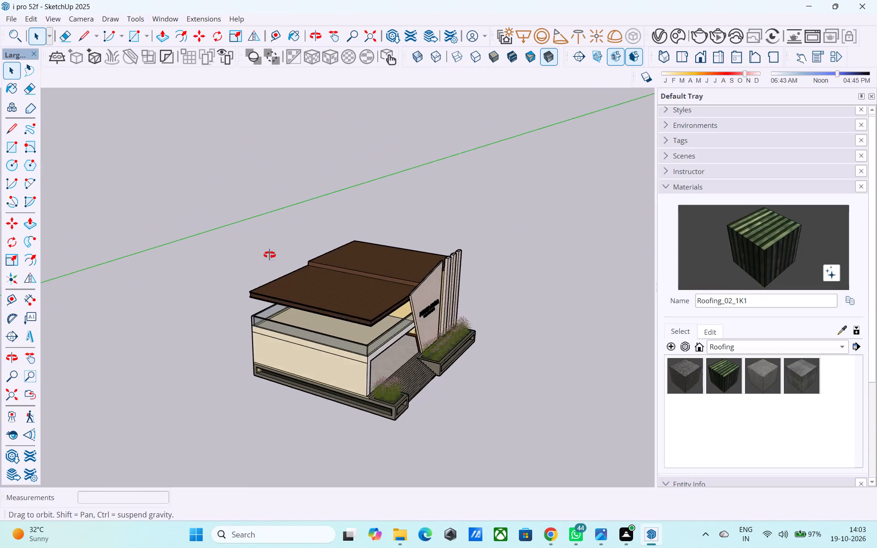
middle_drag(269, 255, 248, 245)
scroll(277, 234, up, 3)
middle_drag(265, 299, 352, 200)
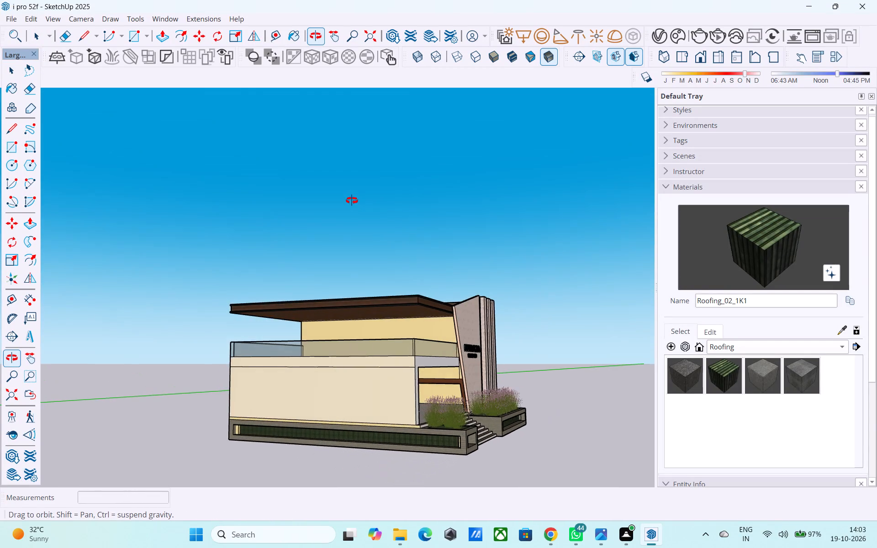
middle_drag(352, 200, 333, 254)
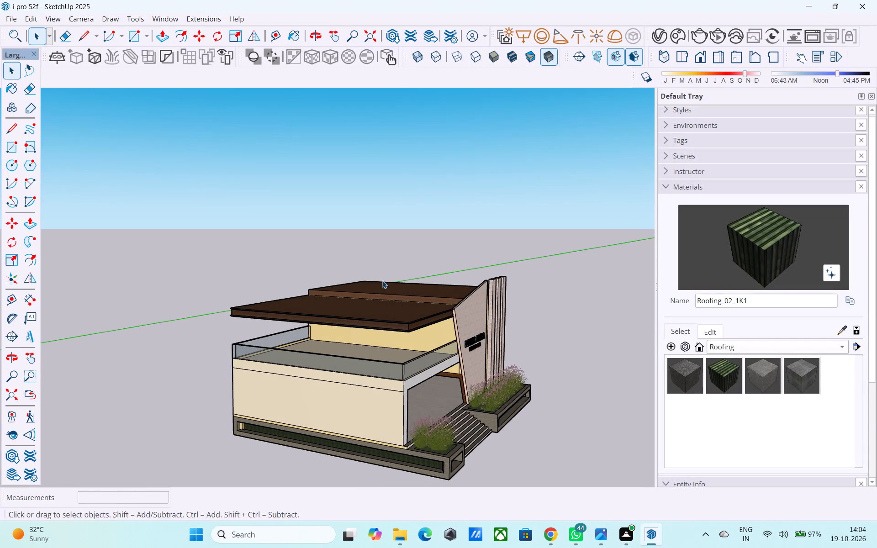
middle_drag(381, 281, 215, 242)
Push the cream strip at the end of the small stair planter's recess back flush with its green panel.
scroll(328, 424, up, 4)
middle_drag(296, 442, 294, 438)
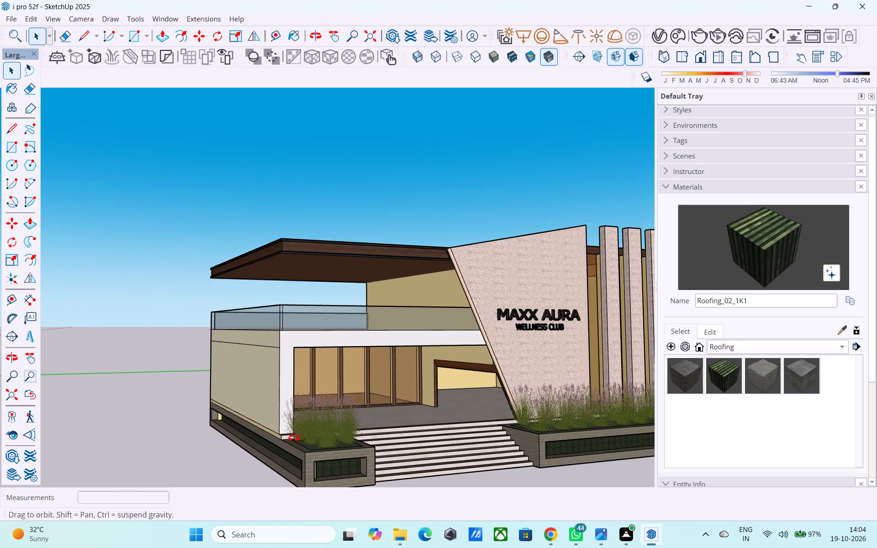
middle_drag(294, 438, 285, 387)
scroll(282, 443, up, 9)
middle_drag(296, 451, 124, 475)
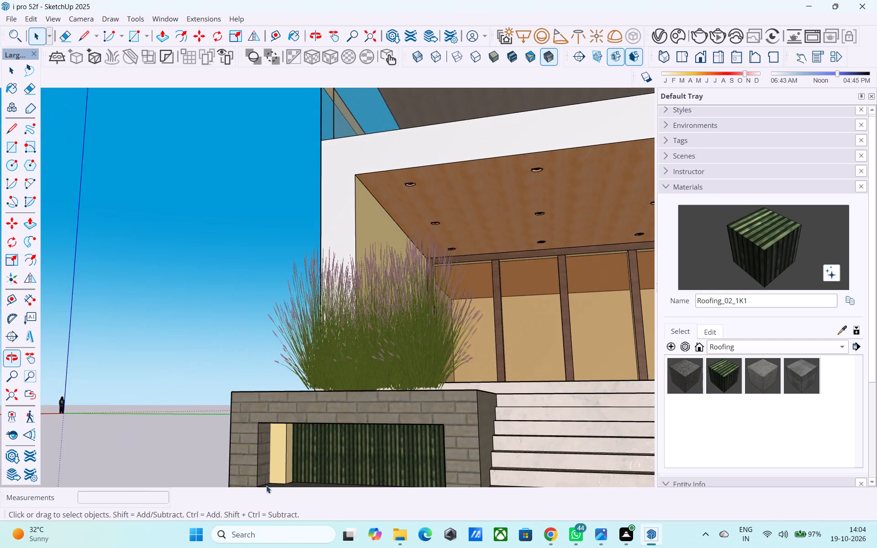
scroll(276, 482, up, 2)
scroll(289, 464, down, 4)
middle_drag(289, 462, 360, 452)
scroll(300, 459, up, 3)
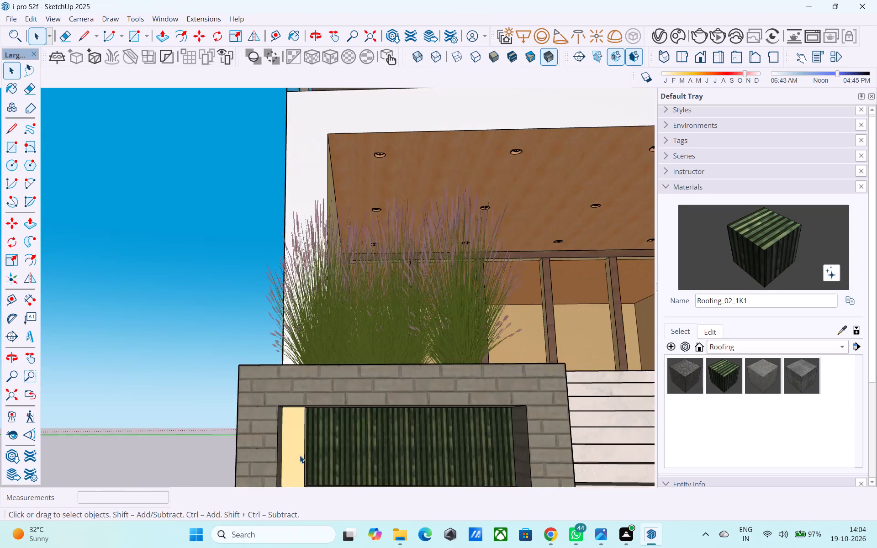
scroll(300, 455, up, 4)
click(294, 449)
double_click(294, 449)
click(294, 444)
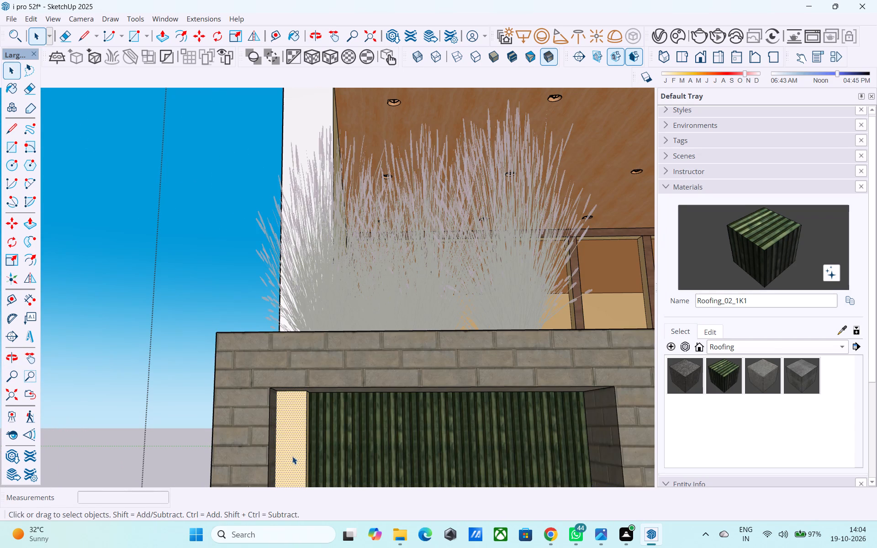
key(p)
click(291, 455)
click(339, 438)
Push away the cream block at the end of the side base's recess so the green panel meets the brick.
scroll(354, 428, down, 6)
middle_drag(343, 432, 418, 443)
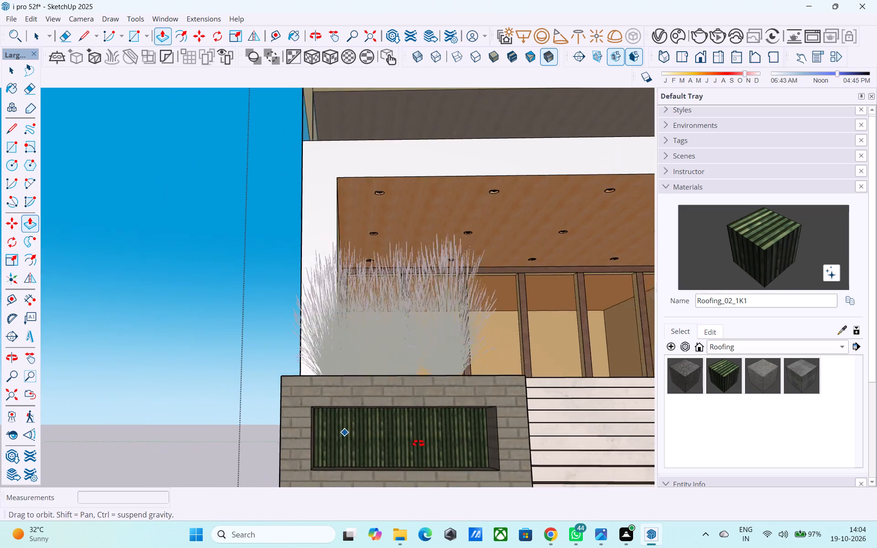
middle_drag(418, 443, 573, 452)
scroll(583, 420, down, 5)
scroll(175, 388, up, 12)
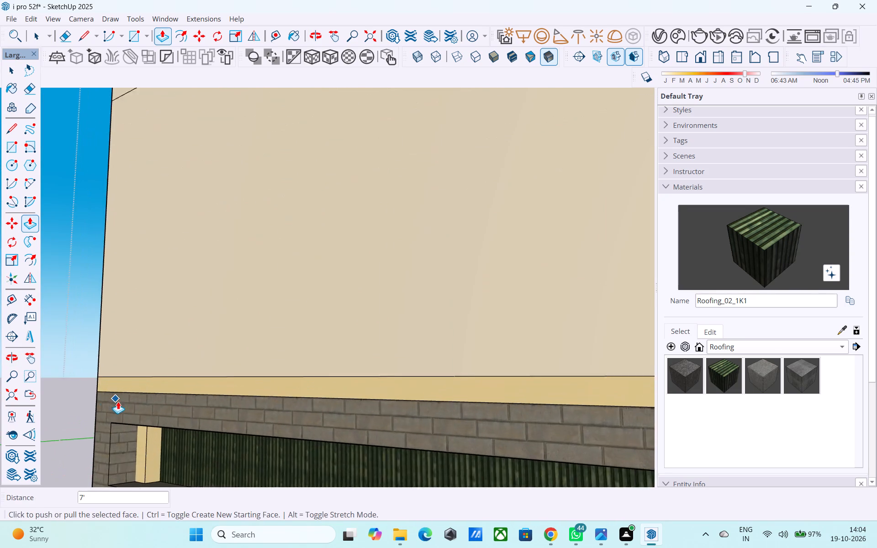
scroll(118, 401, up, 6)
key(space)
scroll(158, 442, up, 2)
scroll(172, 394, down, 10)
scroll(178, 395, up, 3)
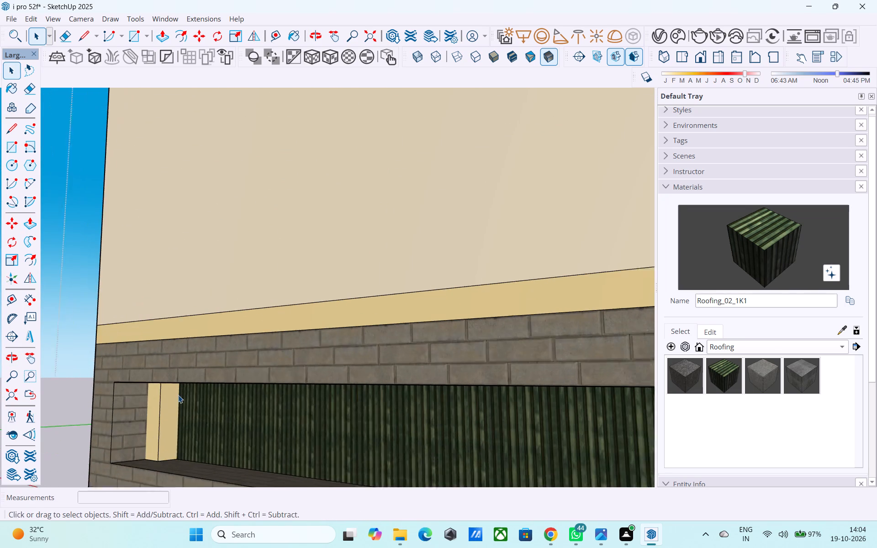
scroll(178, 395, up, 2)
click(172, 401)
key(p)
double_click(170, 402)
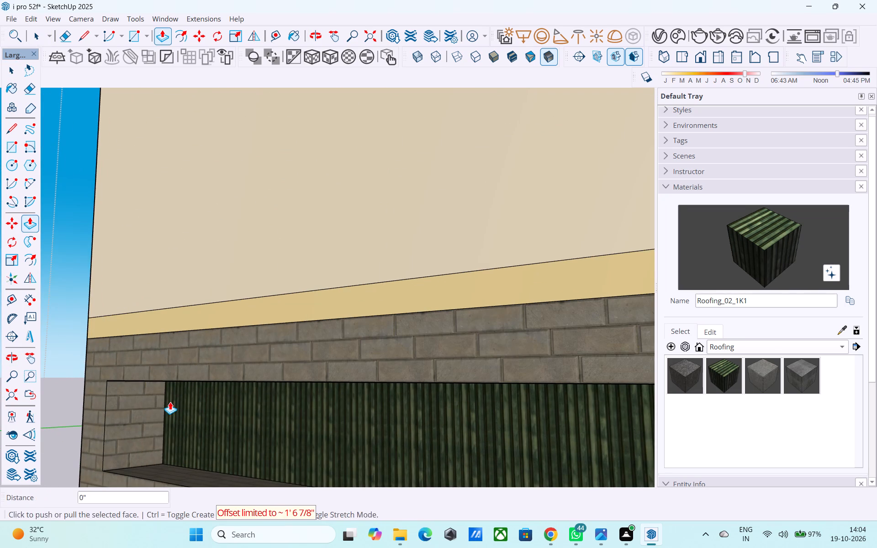
key(space)
Check the recessed green base panels on all sides of the building, from the rear round to the front.
scroll(170, 402, down, 1)
middle_drag(170, 402, 416, 402)
scroll(375, 401, down, 7)
middle_drag(409, 401, 304, 414)
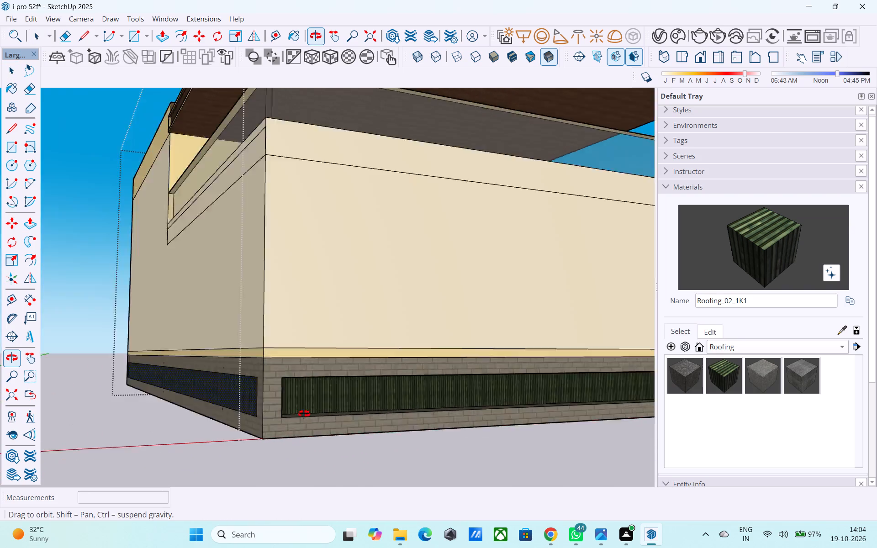
middle_drag(304, 414, 297, 414)
scroll(296, 409, down, 10)
middle_drag(472, 377, 205, 369)
scroll(197, 367, down, 5)
middle_drag(378, 368, 156, 351)
middle_drag(415, 353, 233, 353)
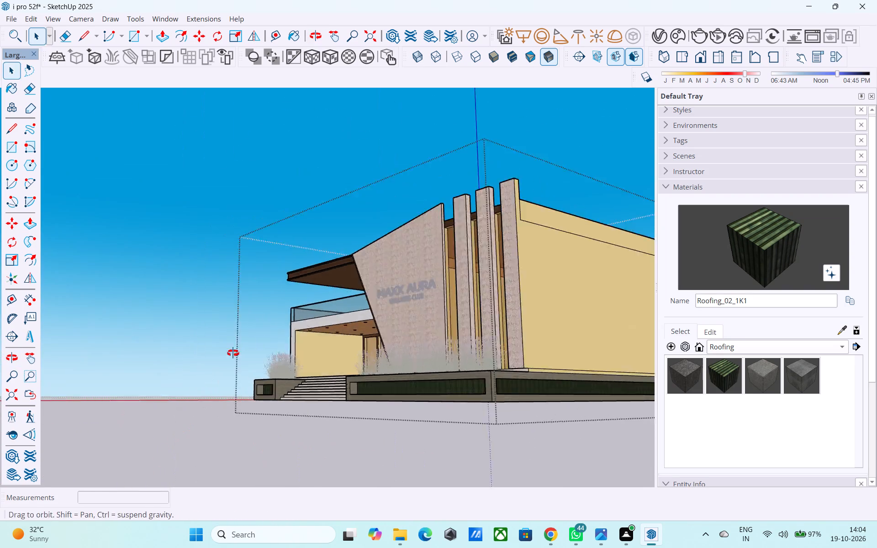
middle_drag(233, 353, 215, 353)
middle_drag(495, 376, 603, 407)
scroll(405, 370, down, 4)
middle_drag(395, 376, 476, 380)
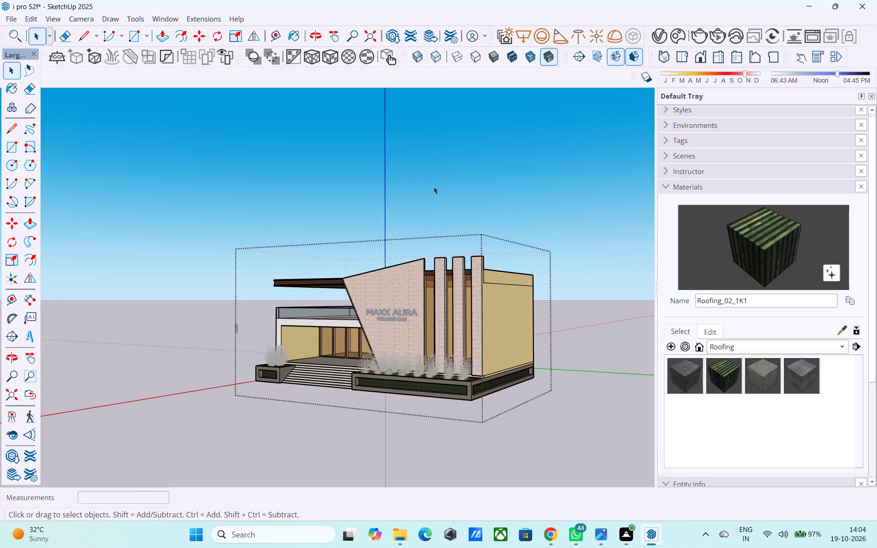
Clear the selection and save the model with the front facade in view.
click(433, 187)
middle_drag(285, 315, 385, 310)
scroll(351, 312, up, 2)
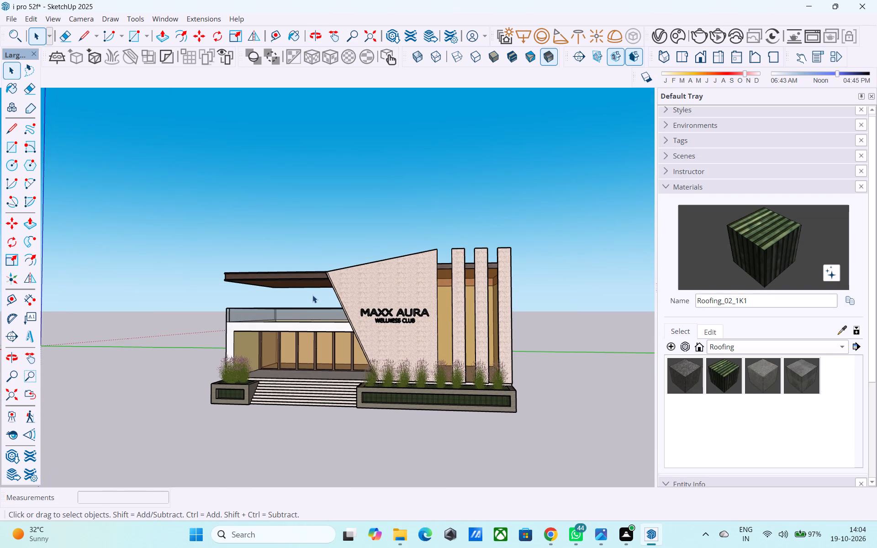
key(ctrl+s)
key(space)
Inspect the stepped roof and the edge trim of the overhanging canopy from above and from the terrace side.
middle_drag(324, 296, 371, 295)
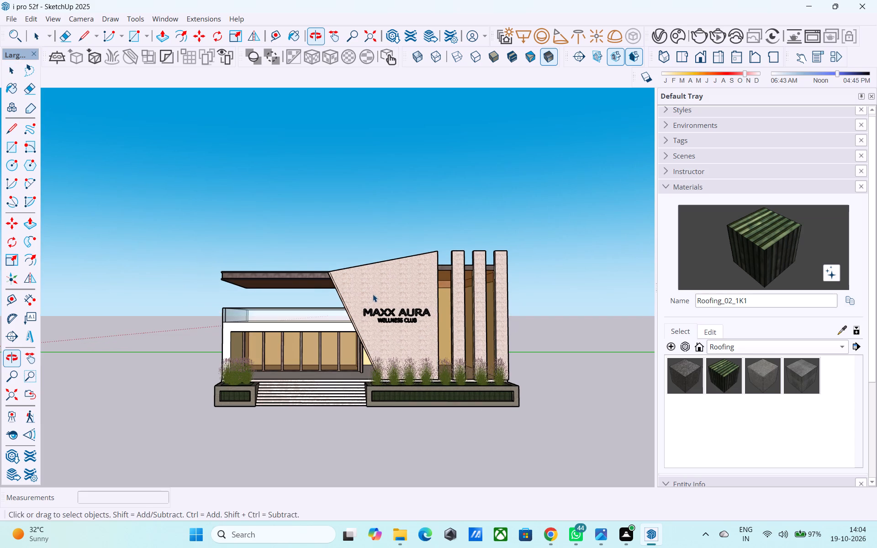
scroll(434, 283, down, 5)
middle_drag(434, 285, 428, 427)
scroll(358, 218, up, 5)
middle_drag(357, 218, 476, 222)
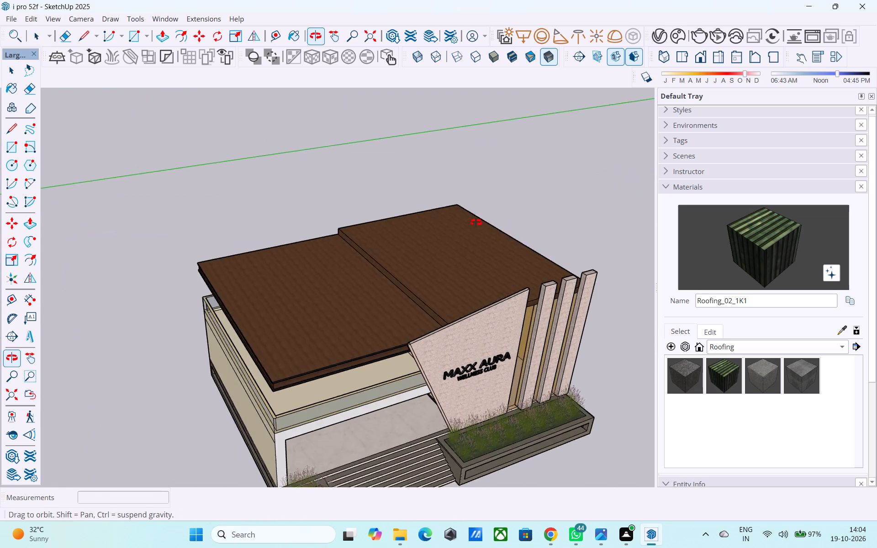
middle_drag(476, 222, 549, 205)
scroll(460, 266, up, 3)
middle_drag(361, 274, 703, 233)
middle_drag(512, 240, 571, 236)
scroll(439, 263, up, 4)
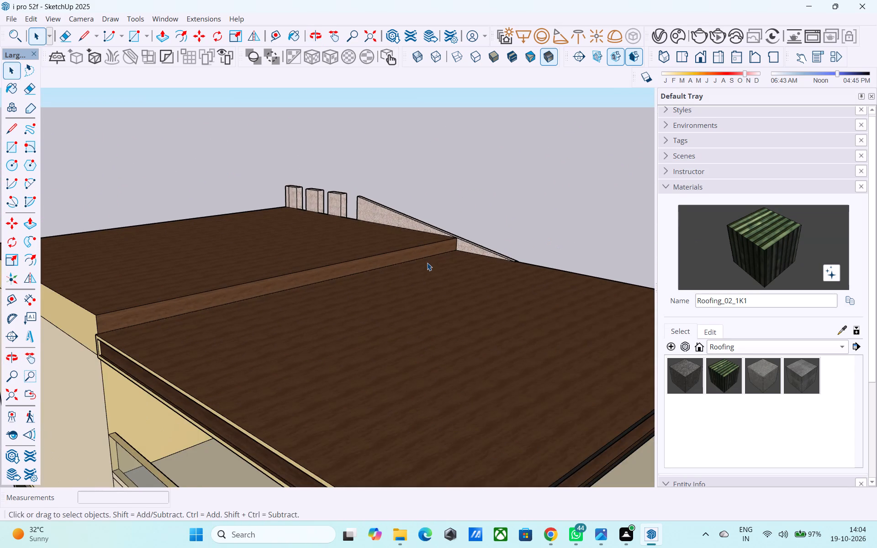
middle_drag(421, 258, 450, 255)
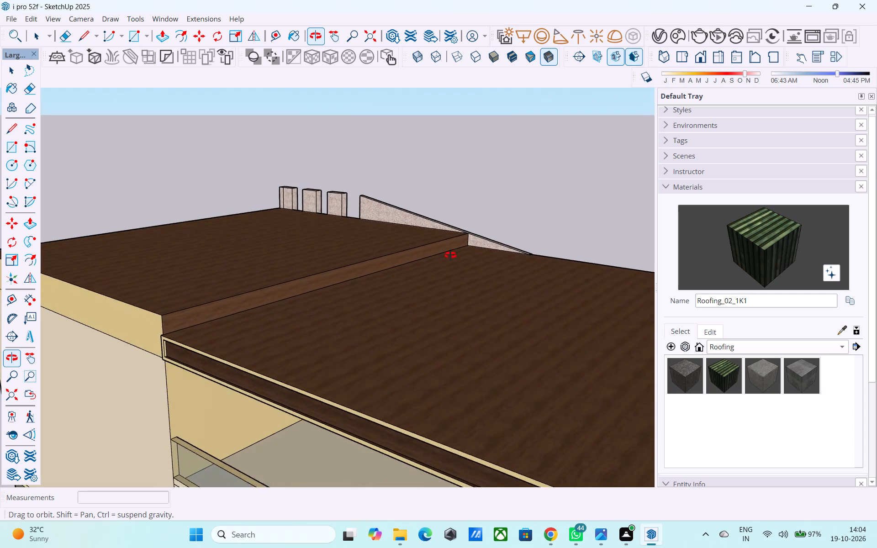
middle_drag(450, 255, 385, 217)
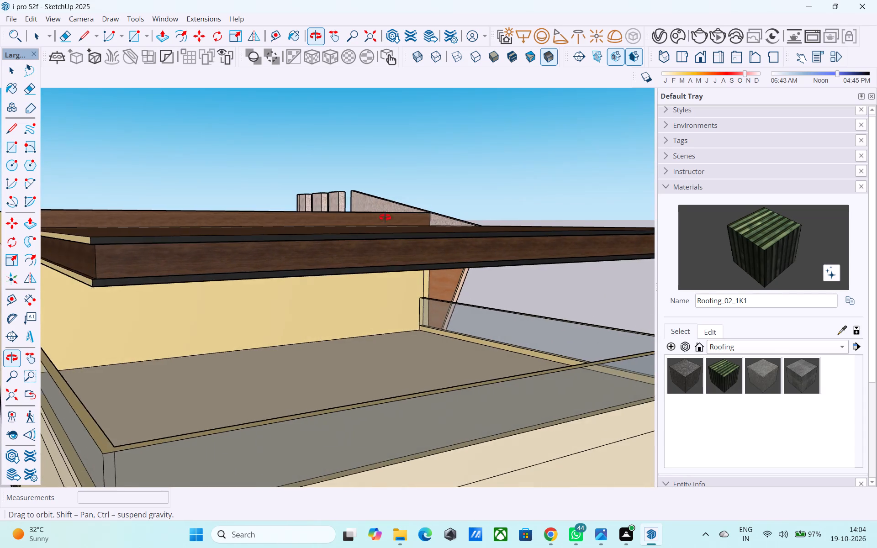
middle_drag(385, 217, 409, 218)
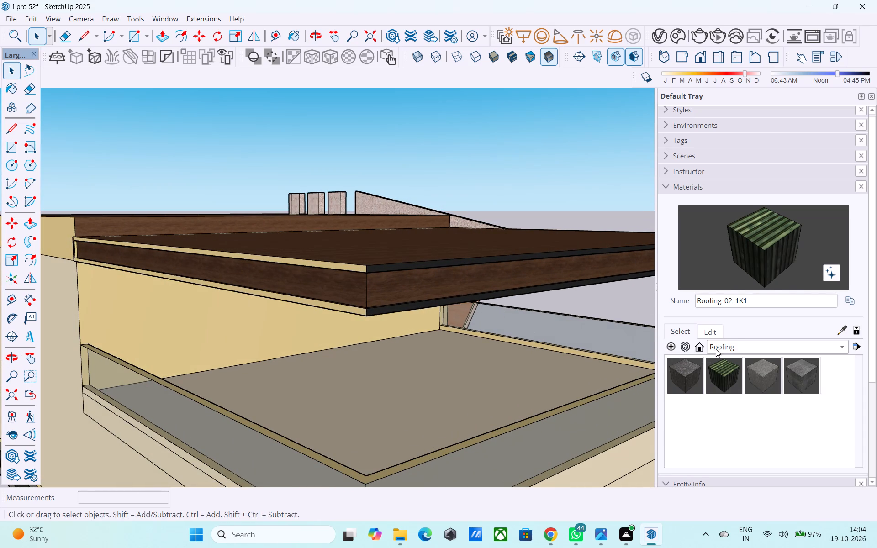
Paint the canopy roof's remaining cream edge trim with the M09_Shadow_Night material from the Solid Colors collection.
click(716, 349)
click(734, 352)
scroll(737, 355, down, 5)
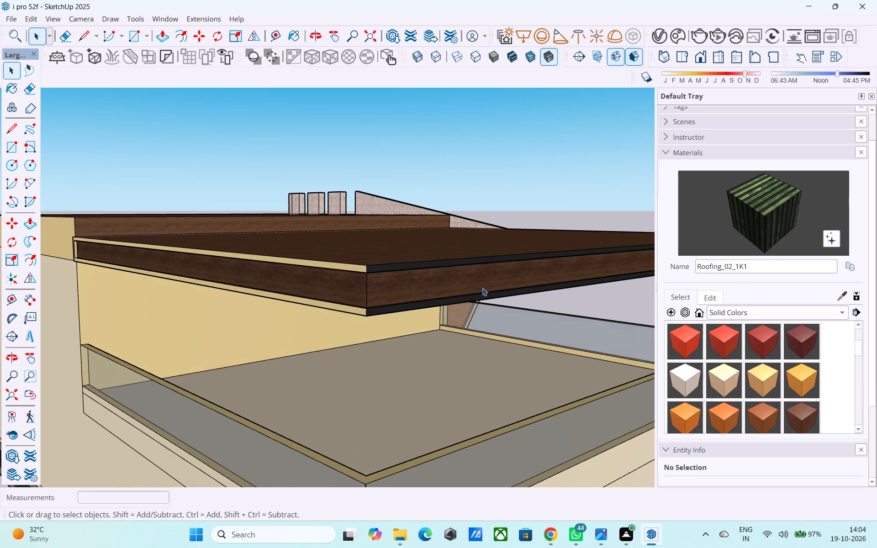
double_click(351, 268)
scroll(748, 380, down, 5)
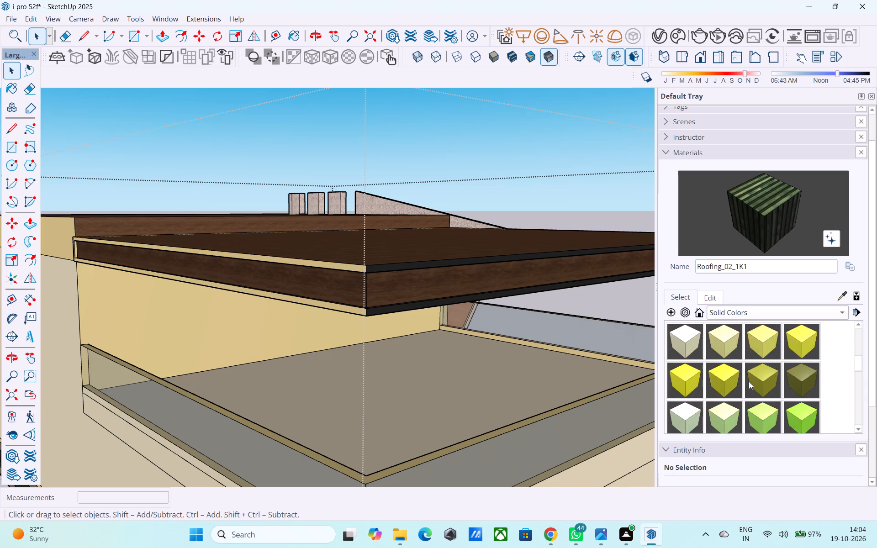
scroll(749, 381, down, 17)
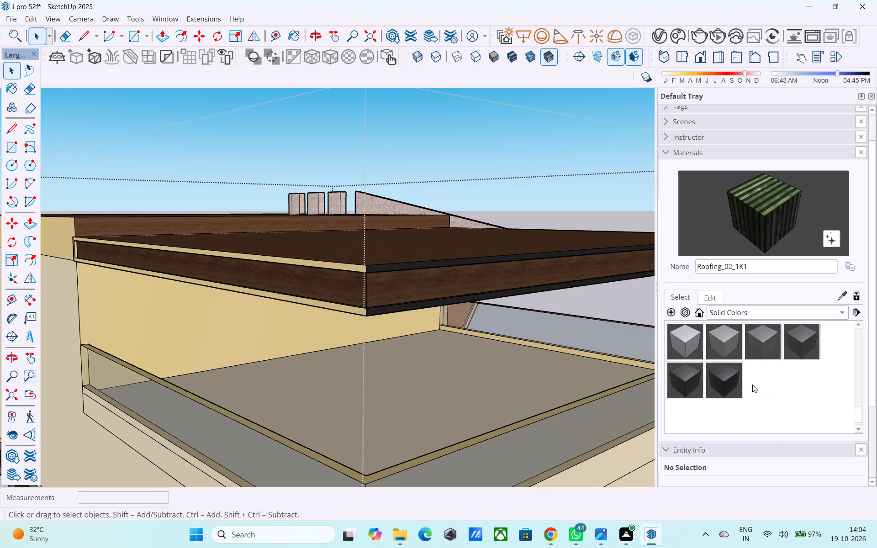
click(730, 379)
scroll(359, 272, up, 7)
click(357, 267)
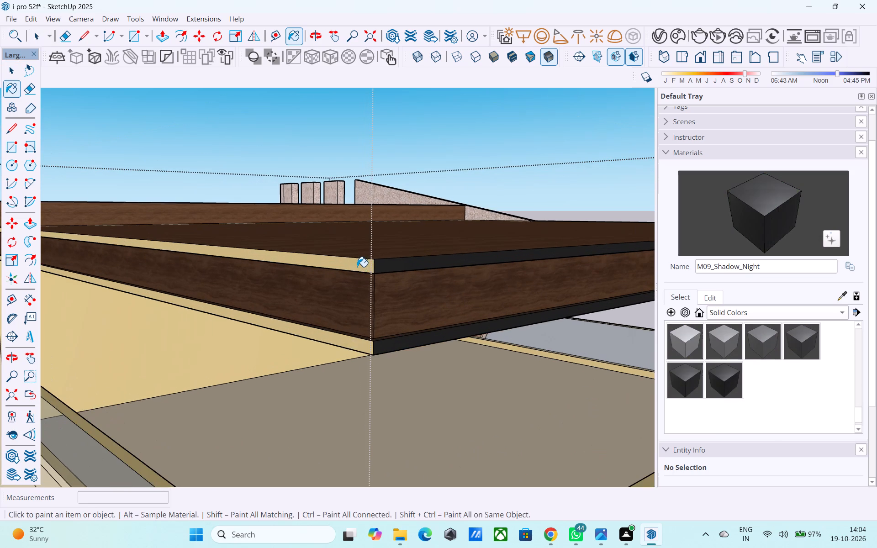
scroll(360, 270, down, 11)
key(space)
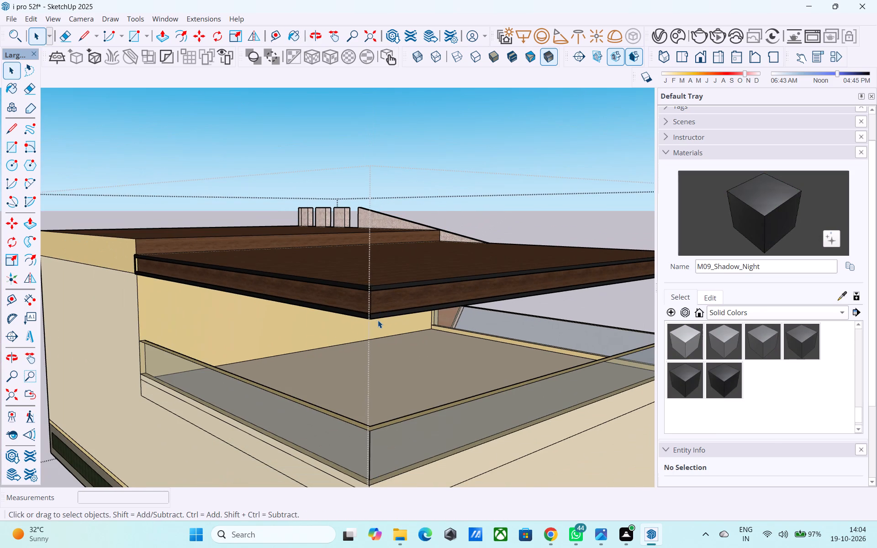
Draw a line about 40' long across the lower roof from the slanted wall's end, and join it to the upper roof's corner to form a sloping face.
scroll(378, 320, down, 7)
middle_drag(380, 320, 328, 352)
scroll(225, 317, up, 4)
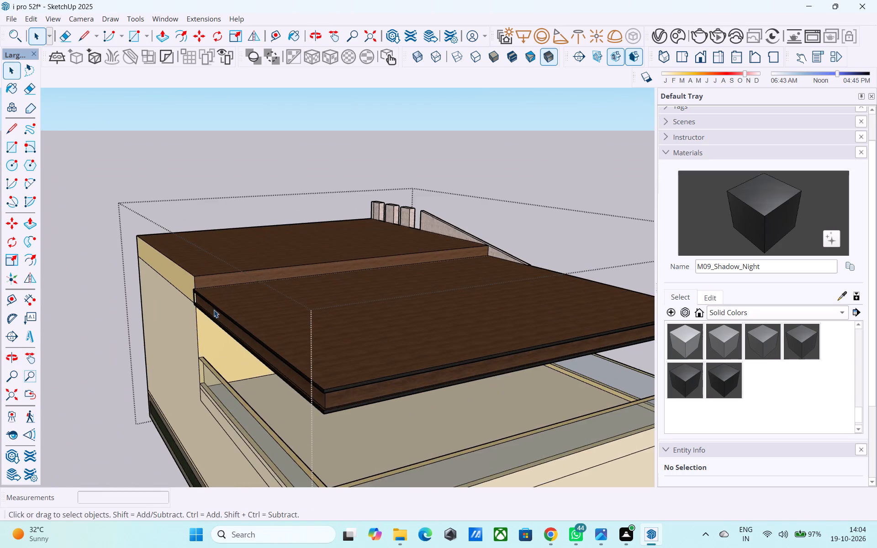
middle_drag(207, 304, 320, 314)
scroll(539, 285, up, 3)
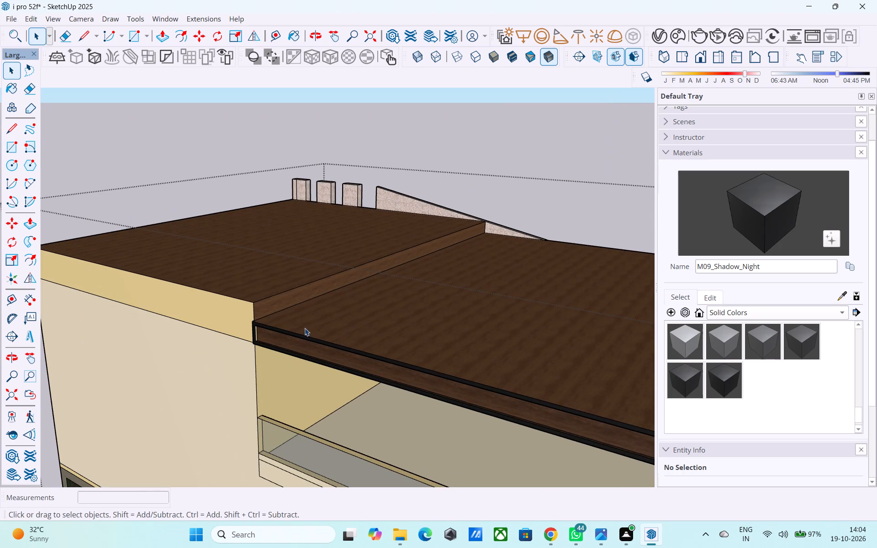
key(l)
scroll(557, 244, up, 6)
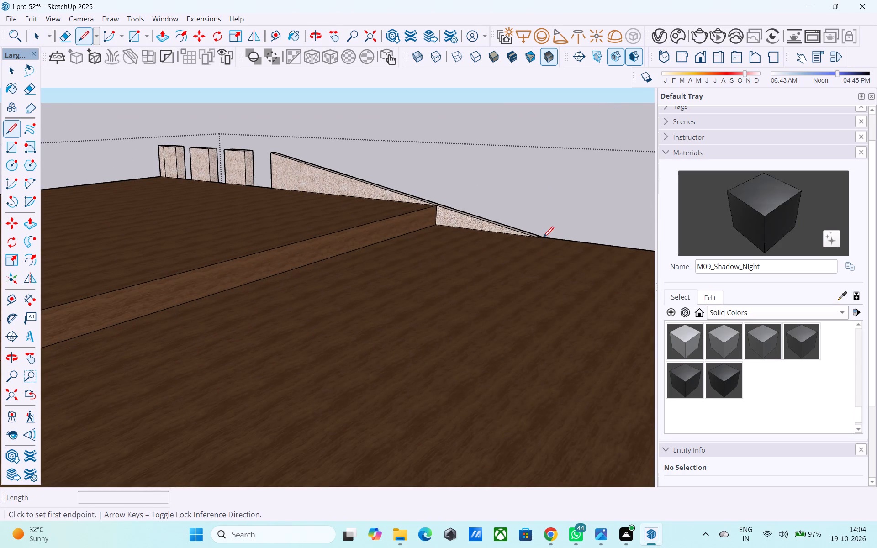
click(540, 237)
scroll(540, 236, down, 9)
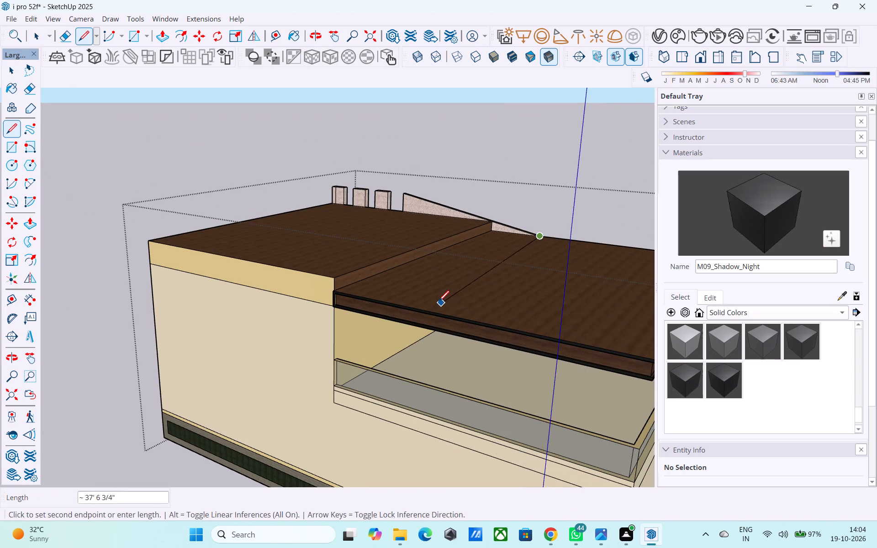
scroll(405, 305, up, 5)
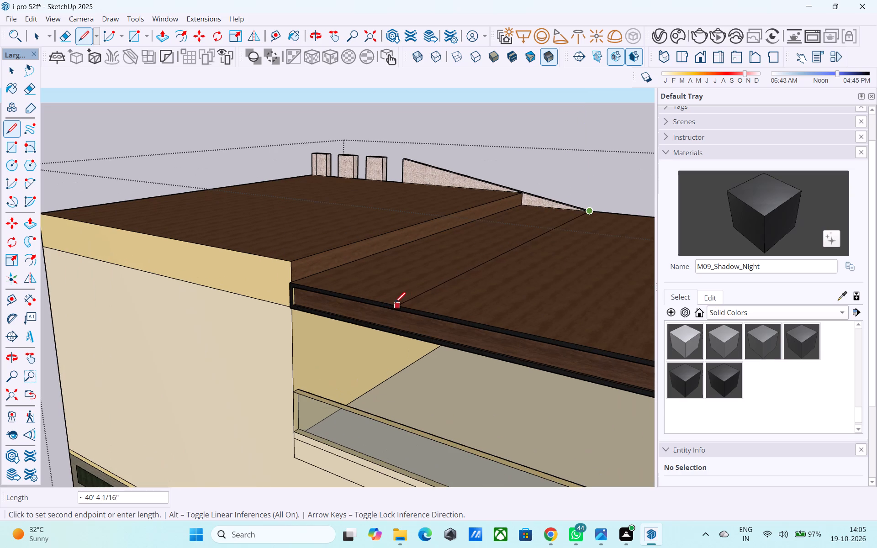
click(391, 303)
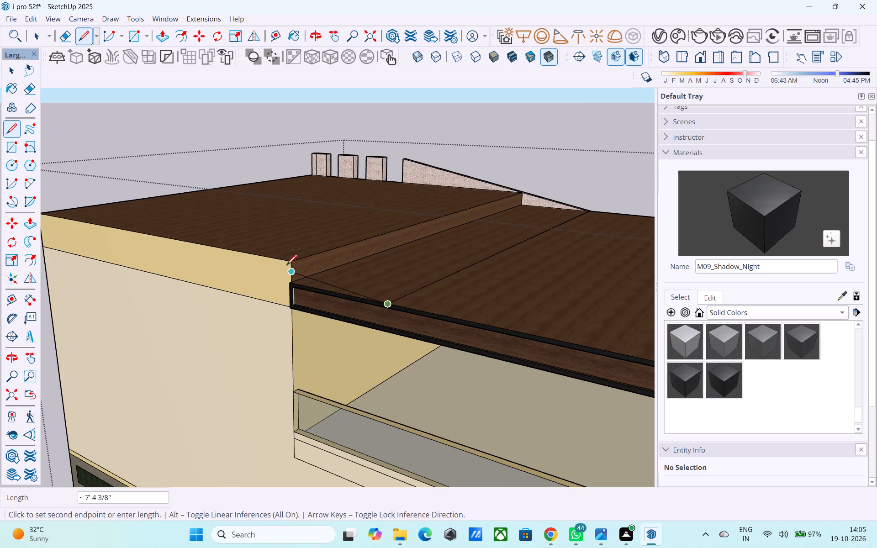
click(290, 262)
middle_drag(312, 268, 347, 263)
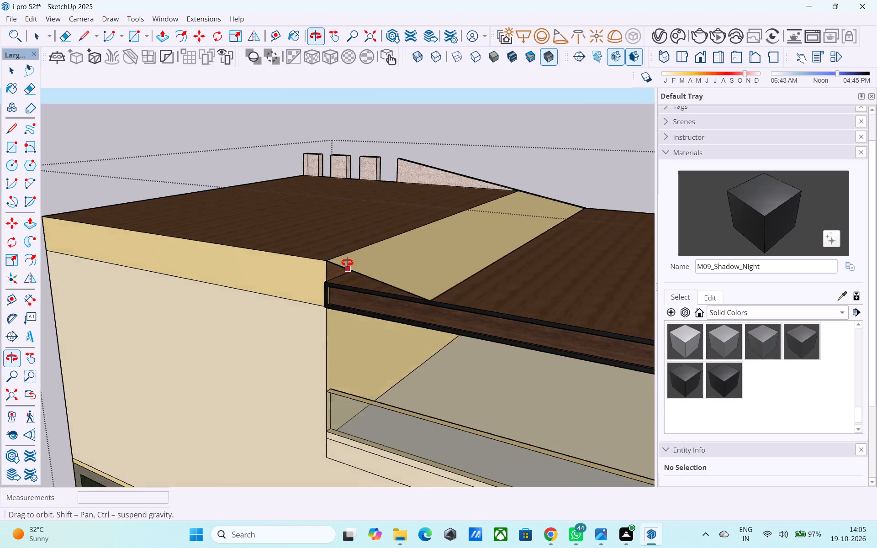
Draw a line about 1' 7" from the canopy's top corner up to the sloping face's edge, beside the upper roof's end.
middle_drag(347, 263, 355, 260)
scroll(372, 265, up, 16)
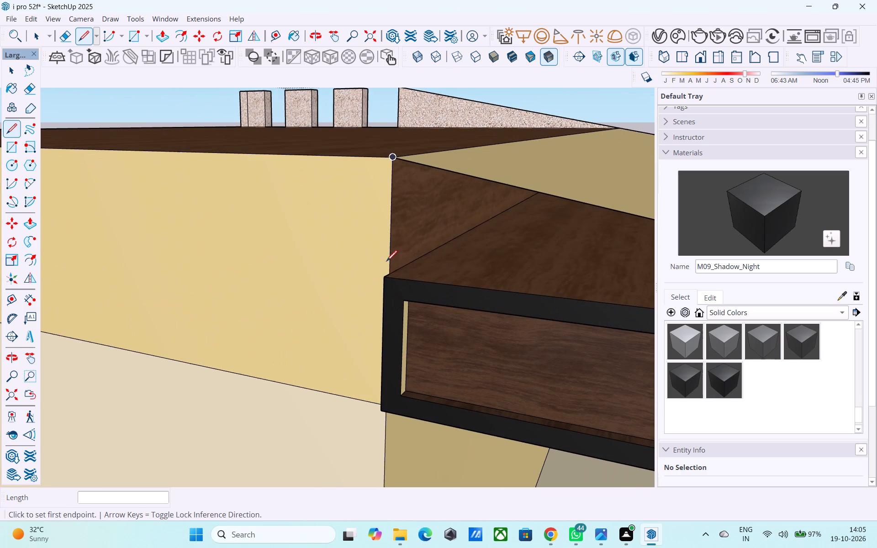
click(390, 269)
click(493, 180)
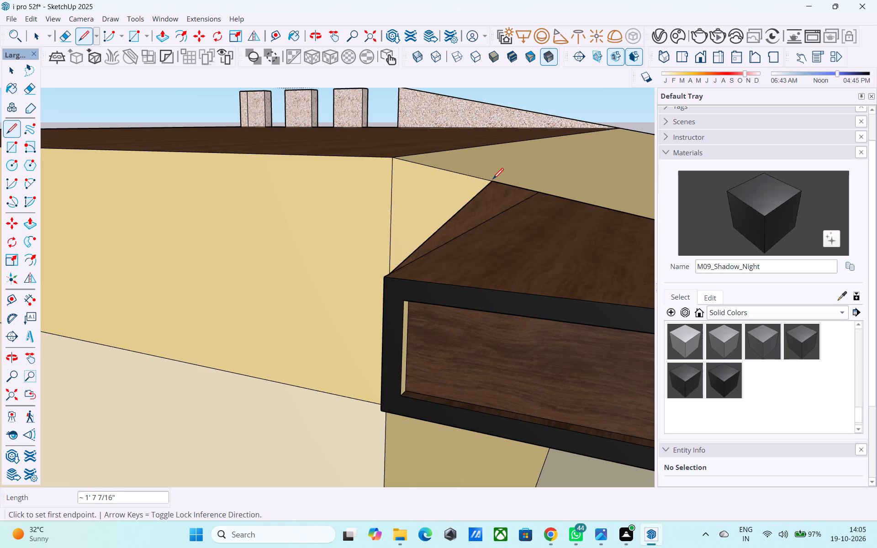
Draw a line about 7' 2" along the canopy's top front edge to the sloping face's lower end, and join it there.
scroll(493, 180, down, 11)
scroll(478, 244, up, 9)
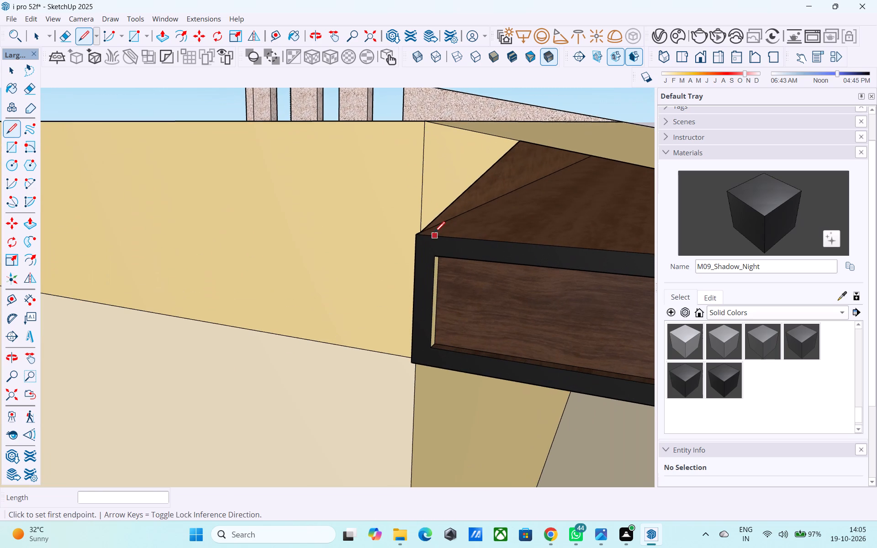
click(424, 230)
scroll(428, 231, down, 4)
middle_drag(495, 240, 392, 238)
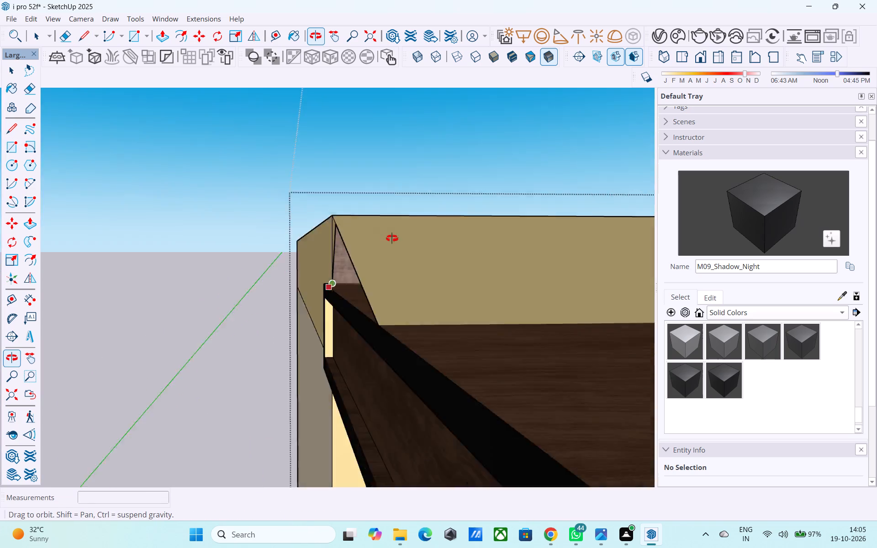
middle_drag(392, 238, 421, 240)
scroll(421, 240, down, 2)
shift+middle_drag(421, 240, 595, 298)
scroll(594, 303, up, 3)
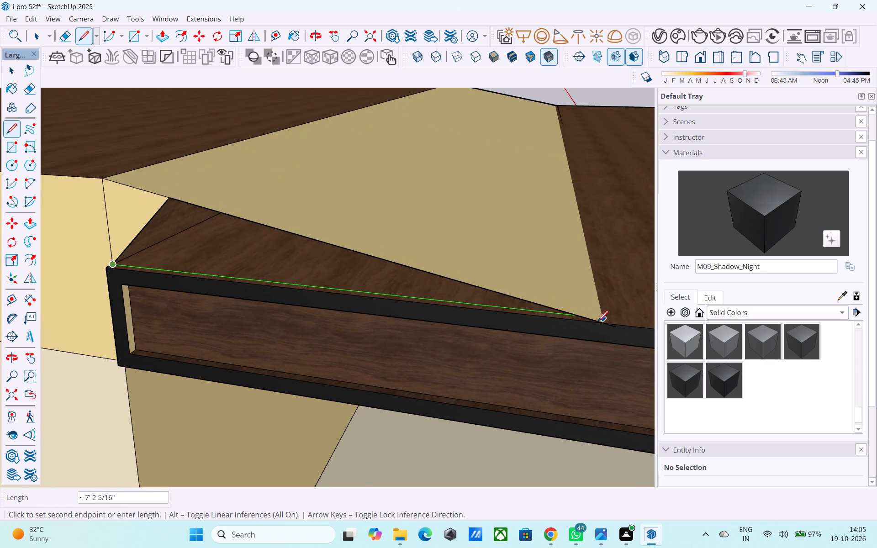
click(602, 324)
shift+middle_drag(595, 316, 563, 323)
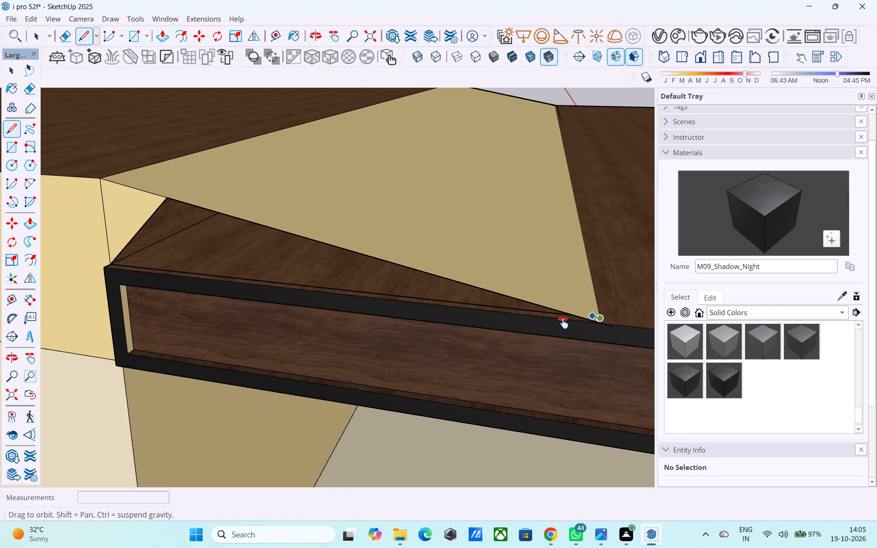
shift+middle_drag(563, 323, 727, 252)
scroll(589, 296, up, 6)
middle_drag(555, 316, 369, 430)
scroll(485, 375, up, 4)
shift+middle_drag(533, 354, 605, 311)
click(647, 293)
Draw an upright line from the canopy's outer corner to roof level and join it to the upper roof's corner with a 2" line.
scroll(374, 289, down, 5)
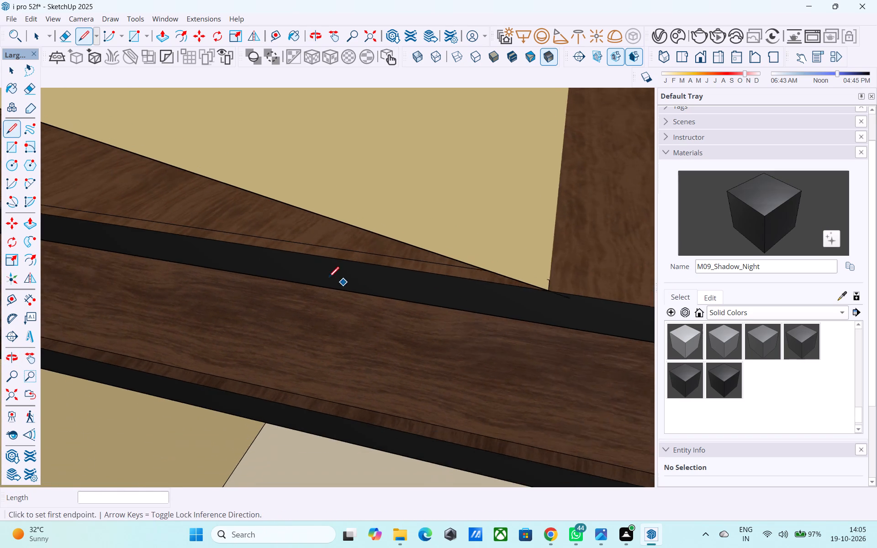
shift+middle_drag(259, 257, 618, 310)
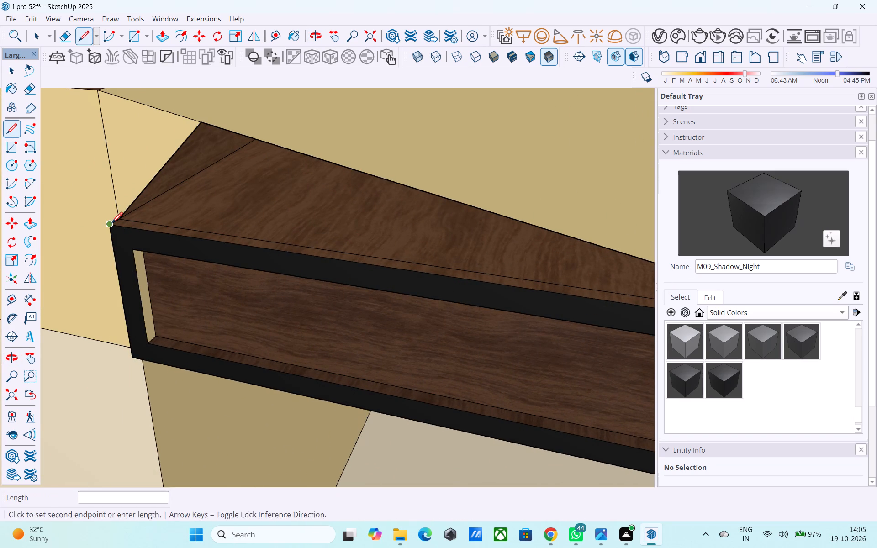
click(112, 224)
middle_drag(112, 224, 222, 259)
click(219, 256)
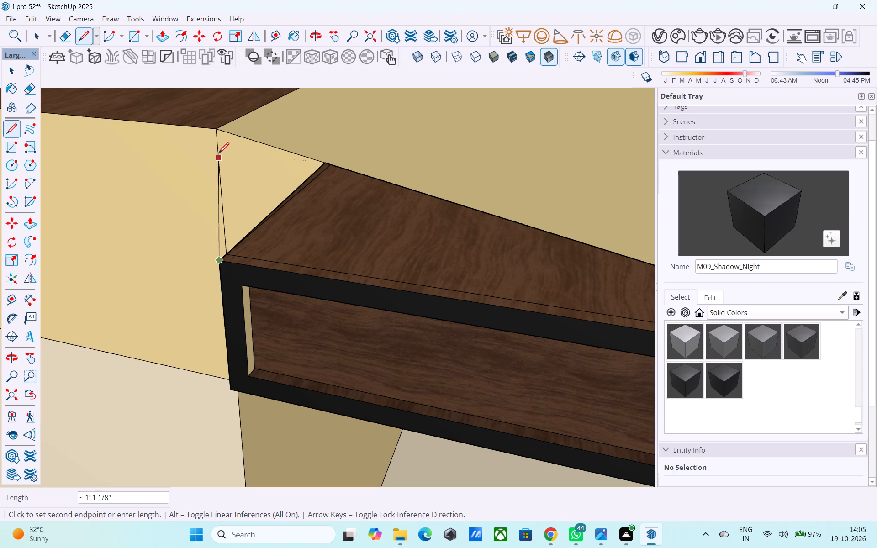
click(211, 136)
click(215, 132)
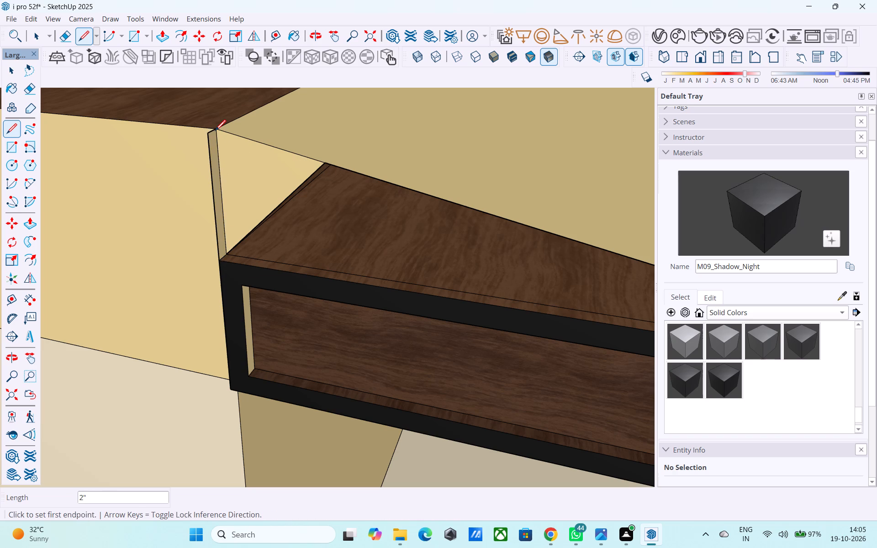
Draw a line about 7' from the upright's top down to the sloping face's lower end, closing the triangular side opening.
click(204, 136)
scroll(205, 135, down, 4)
middle_drag(301, 174, 160, 156)
scroll(160, 156, down, 4)
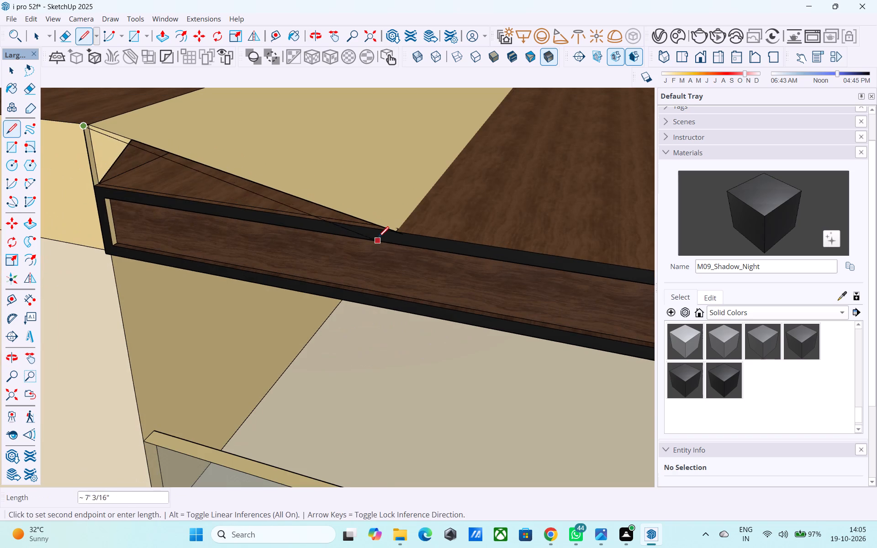
click(393, 232)
Erase the surplus edges between the sloping roof face and the new triangular side infill.
shift+middle_drag(257, 167, 401, 269)
key(e)
scroll(231, 231, up, 7)
click(228, 227)
click(231, 224)
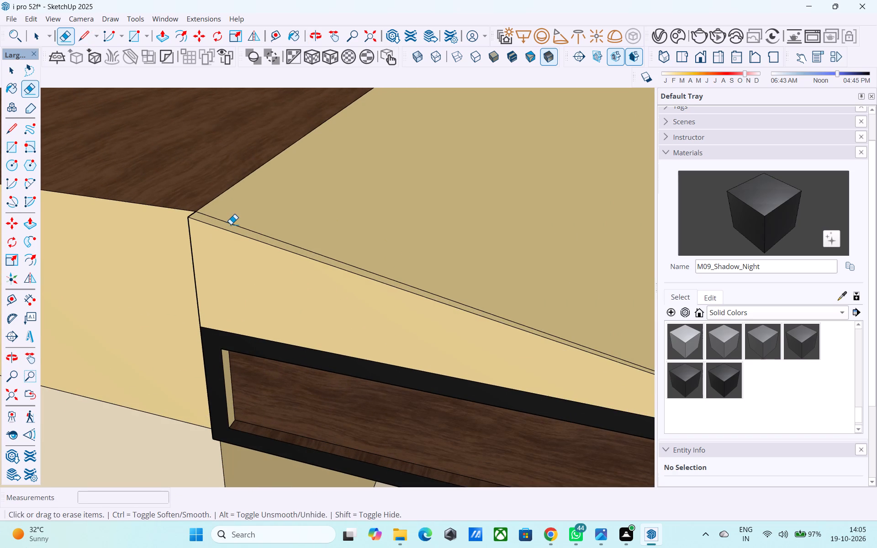
middle_drag(236, 221, 561, 209)
scroll(278, 277, up, 6)
drag(273, 272, 259, 269)
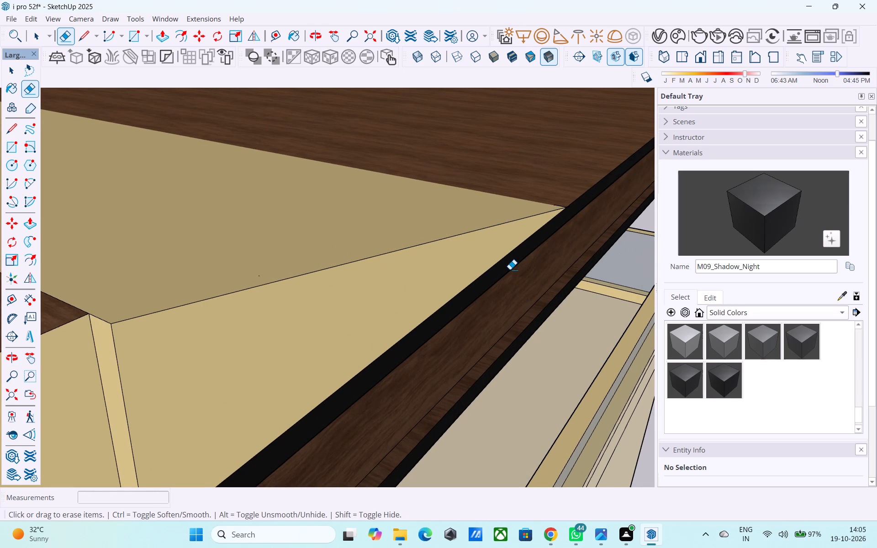
Paint the sloping strip between the two roof levels with Wood_Veneer_15_1K4 from the Wood collection.
scroll(510, 269, down, 18)
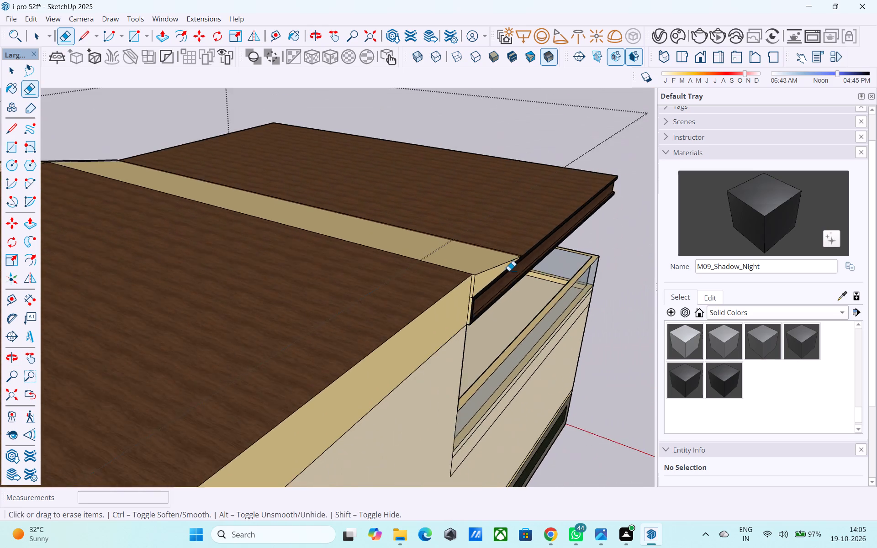
scroll(509, 271, down, 5)
middle_drag(460, 279, 416, 347)
scroll(423, 322, up, 3)
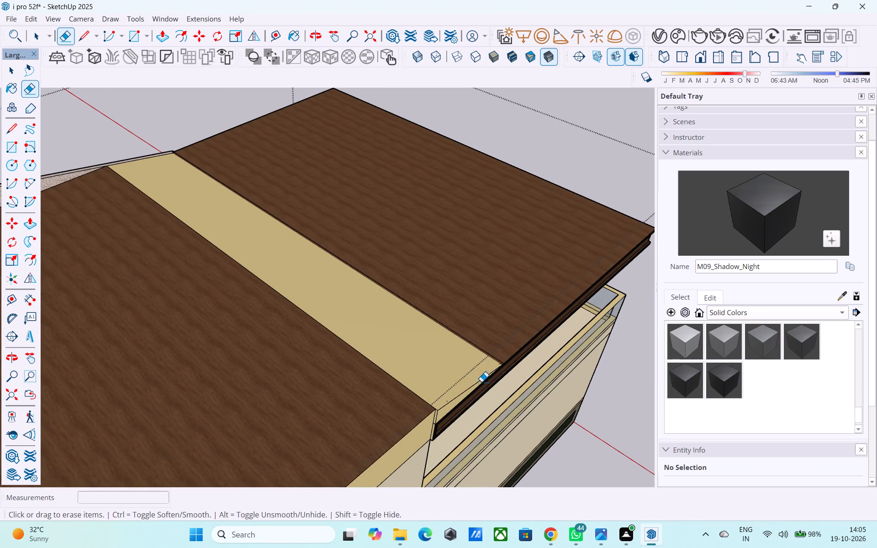
middle_drag(589, 382, 581, 376)
scroll(340, 314, down, 1)
middle_drag(343, 315, 711, 294)
middle_drag(415, 294, 461, 284)
scroll(386, 205, up, 4)
middle_drag(350, 206, 371, 209)
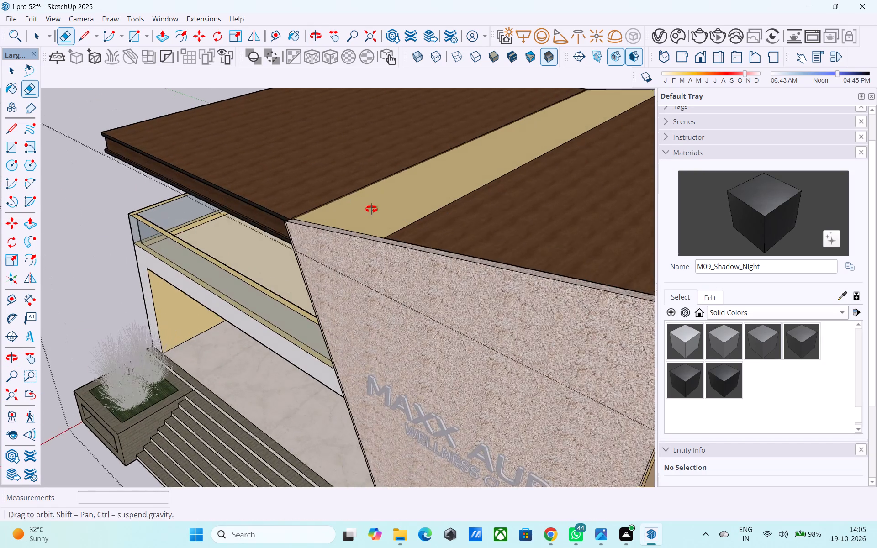
middle_drag(371, 209, 503, 227)
middle_drag(464, 225, 438, 276)
click(718, 311)
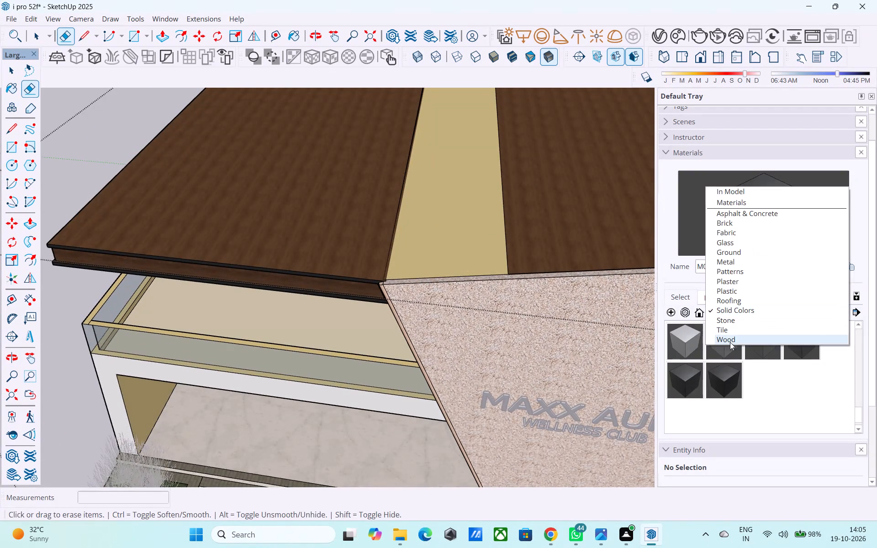
click(731, 336)
click(724, 372)
click(506, 244)
click(496, 242)
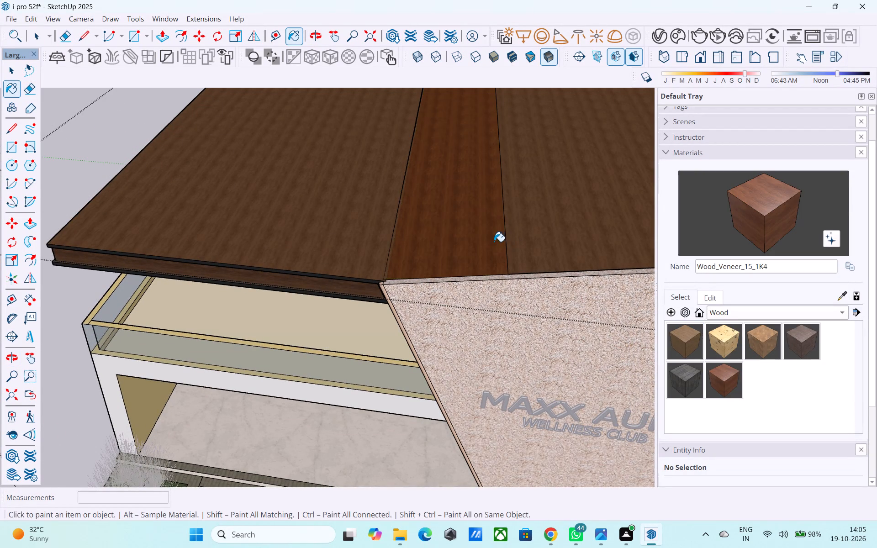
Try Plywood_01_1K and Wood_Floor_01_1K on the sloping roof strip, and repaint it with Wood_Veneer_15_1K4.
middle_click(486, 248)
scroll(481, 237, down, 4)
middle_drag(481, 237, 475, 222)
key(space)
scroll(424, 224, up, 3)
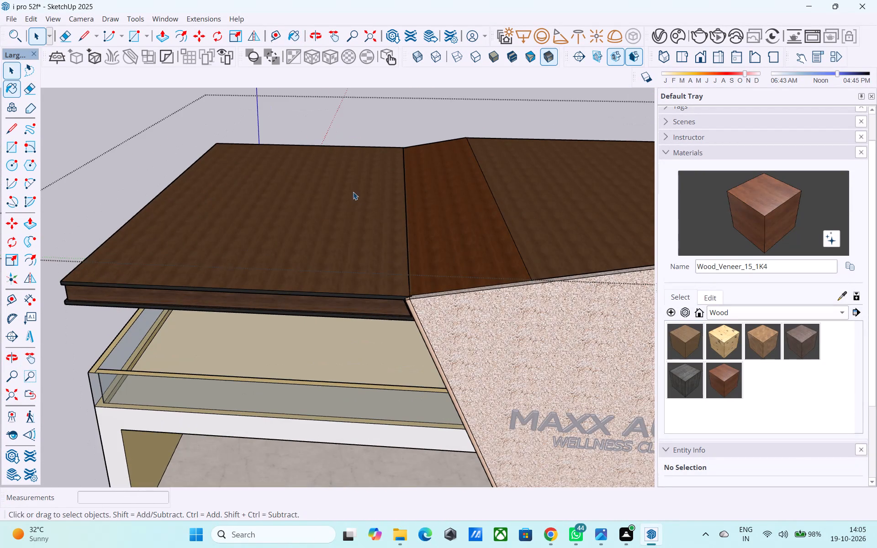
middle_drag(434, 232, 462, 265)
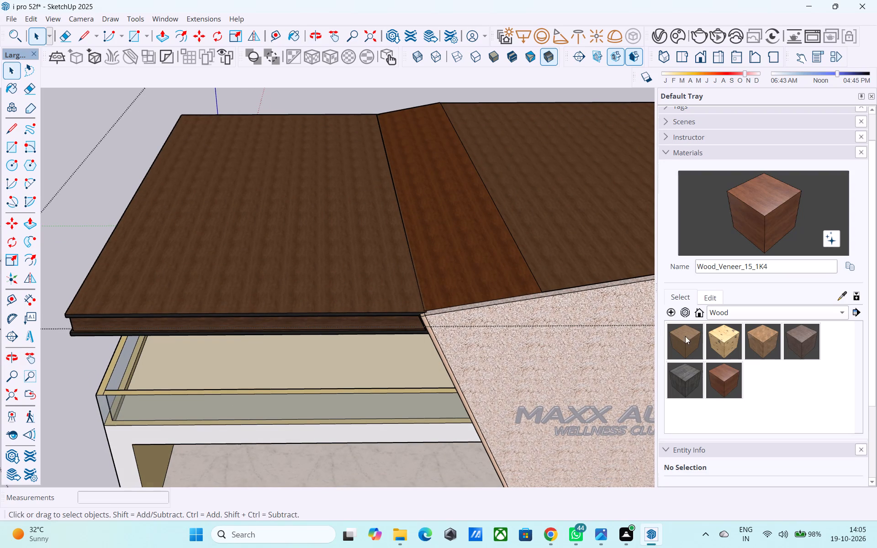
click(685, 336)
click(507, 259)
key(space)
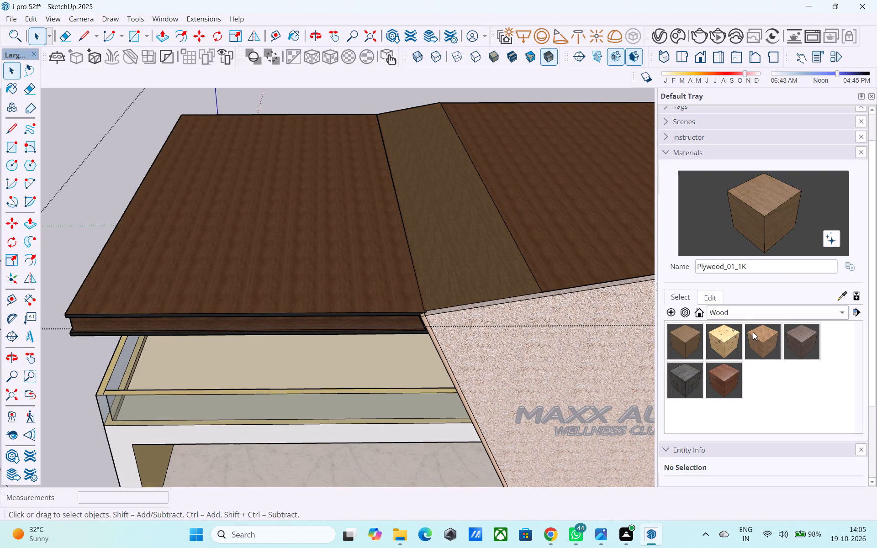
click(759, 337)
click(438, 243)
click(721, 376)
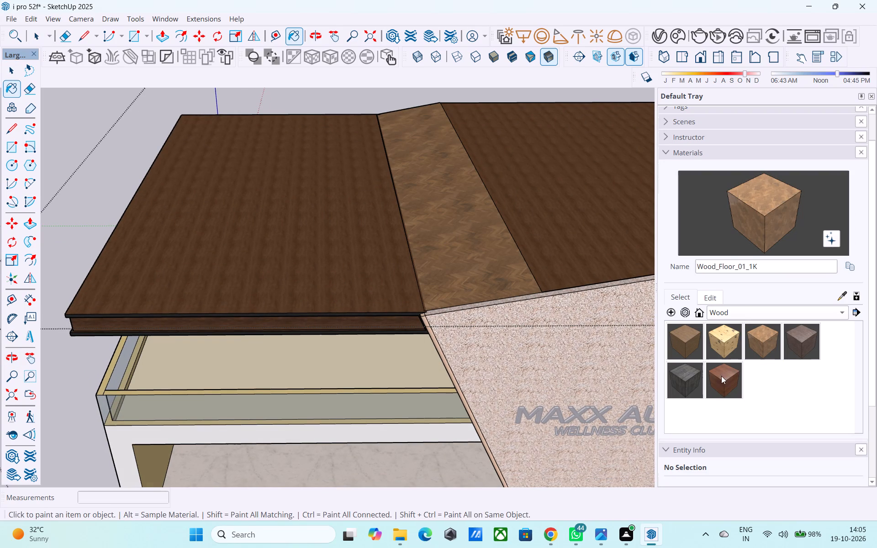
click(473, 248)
Edit the Wood_Veneer_15_1K4 material's colour to a dark brown so the sloping strip matches the adjoining roofs.
click(712, 299)
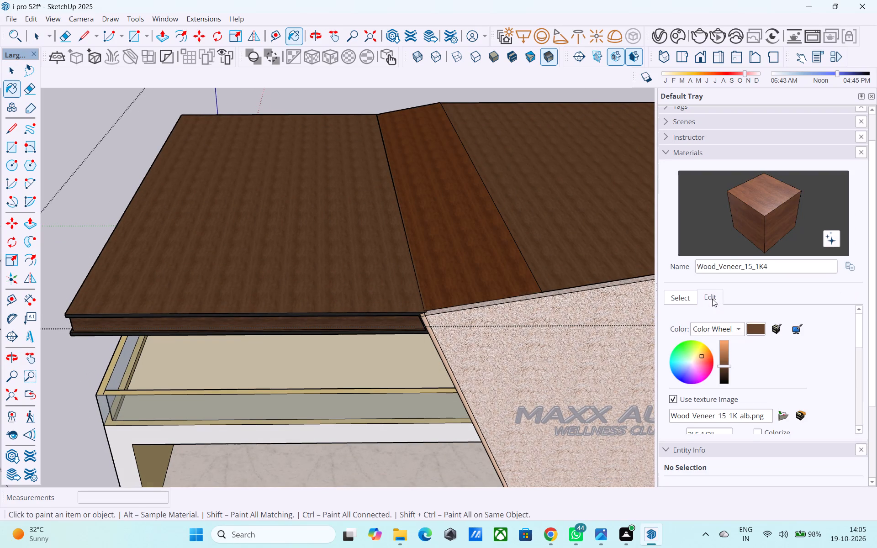
click(729, 365)
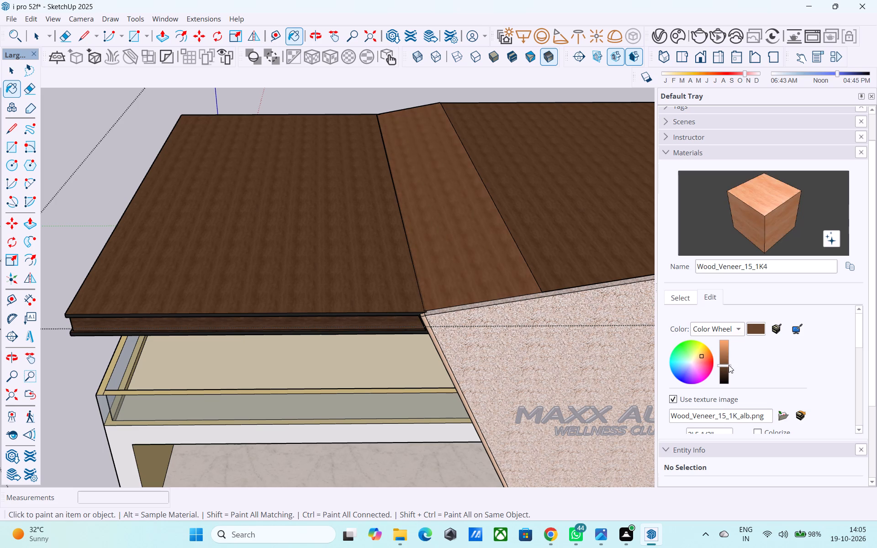
key(space)
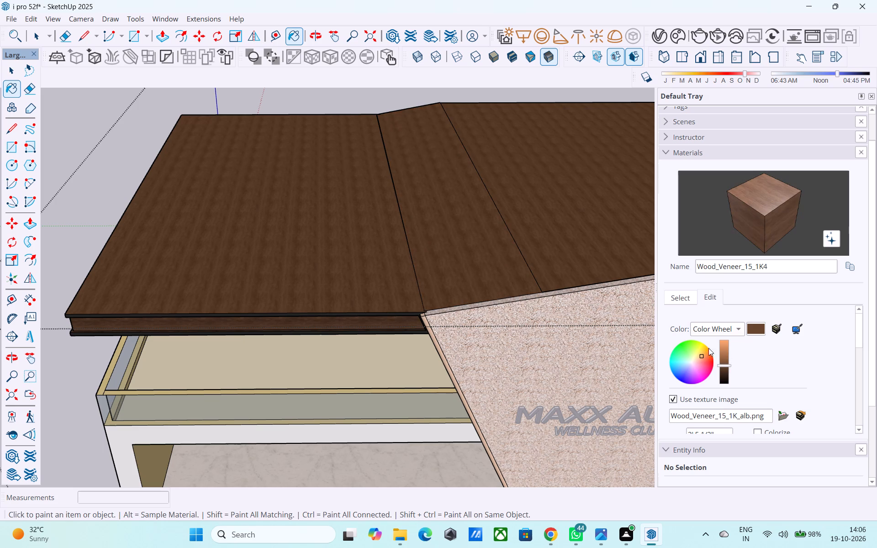
scroll(508, 264, down, 9)
middle_drag(491, 272, 489, 265)
key(space)
click(208, 191)
Frame the building's front facade and save the model, purging its unused items.
middle_drag(461, 211, 526, 202)
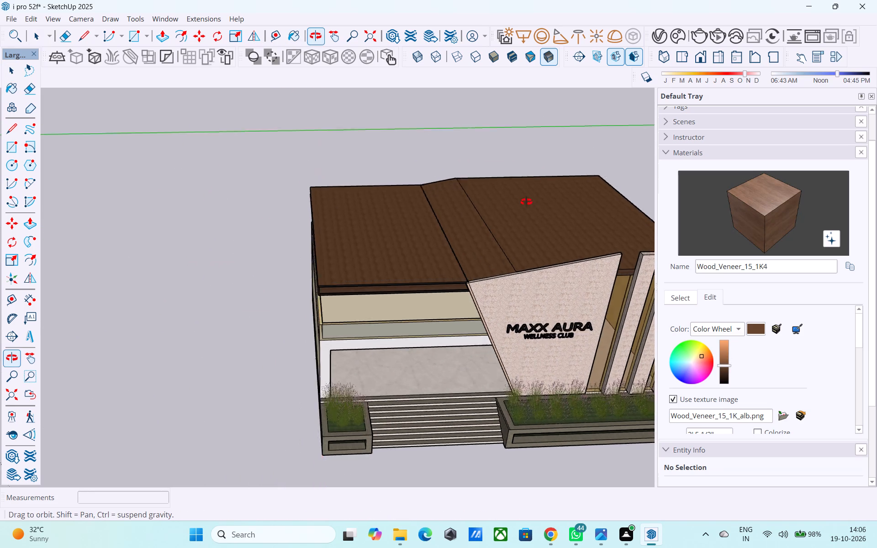
middle_drag(526, 202, 599, 116)
scroll(512, 197, up, 7)
middle_drag(447, 251, 319, 221)
scroll(493, 205, down, 10)
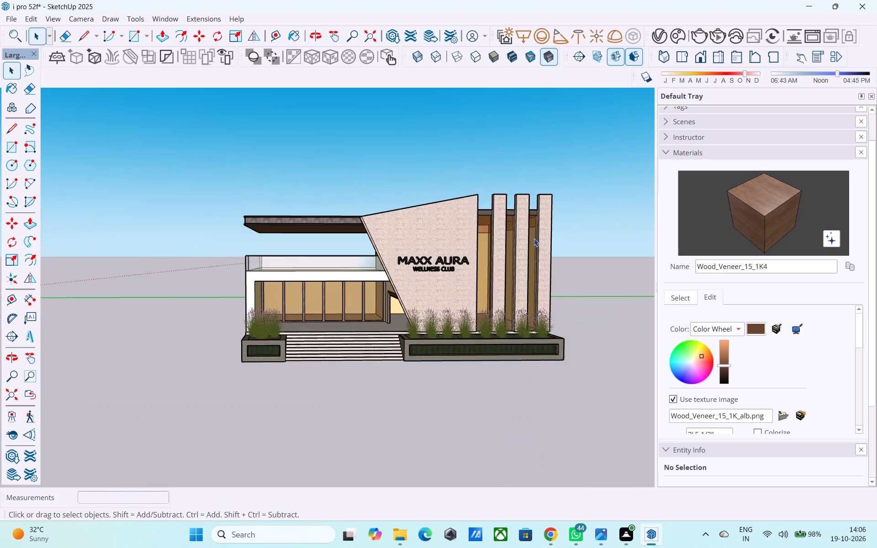
middle_drag(416, 228, 409, 217)
scroll(402, 215, up, 4)
key(ctrl+s)
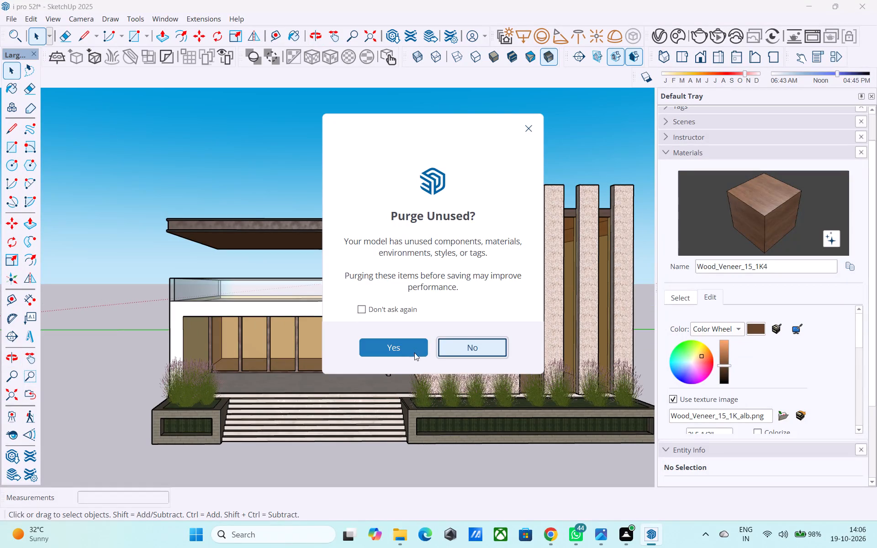
click(414, 353)
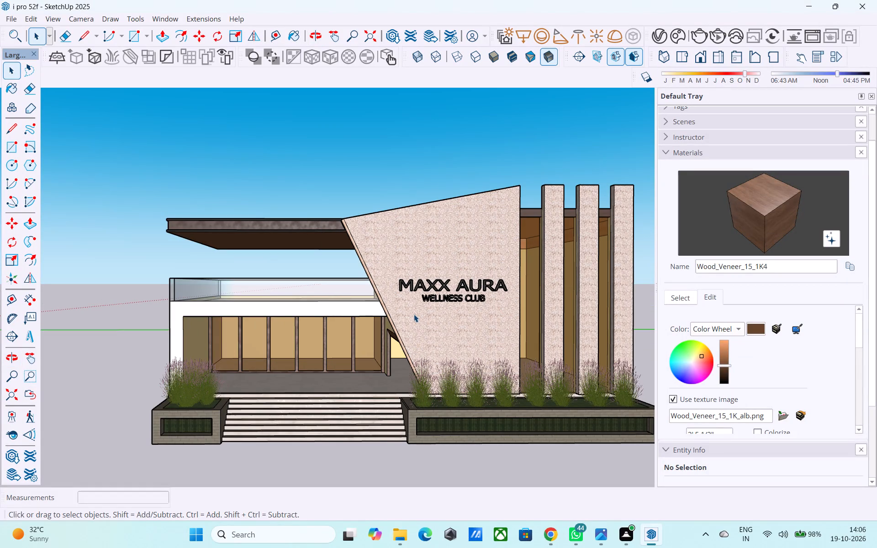